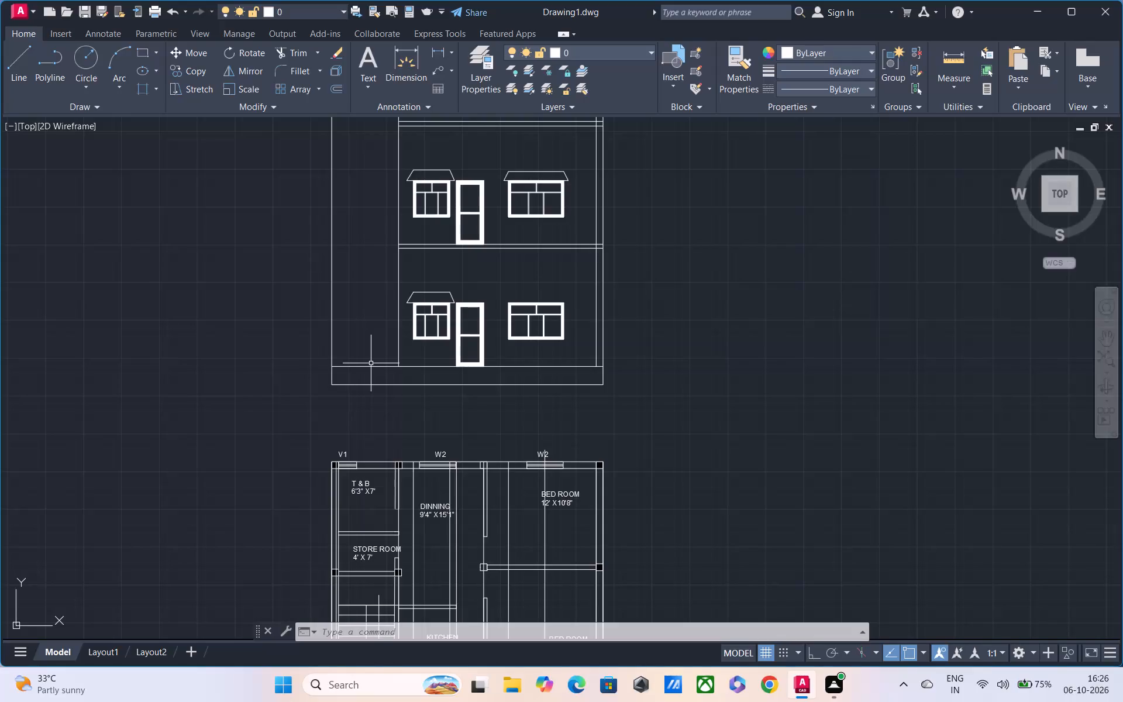
Offset the plinth top line at the foot of the tall left section 7' upward.
text(O)
key(space)
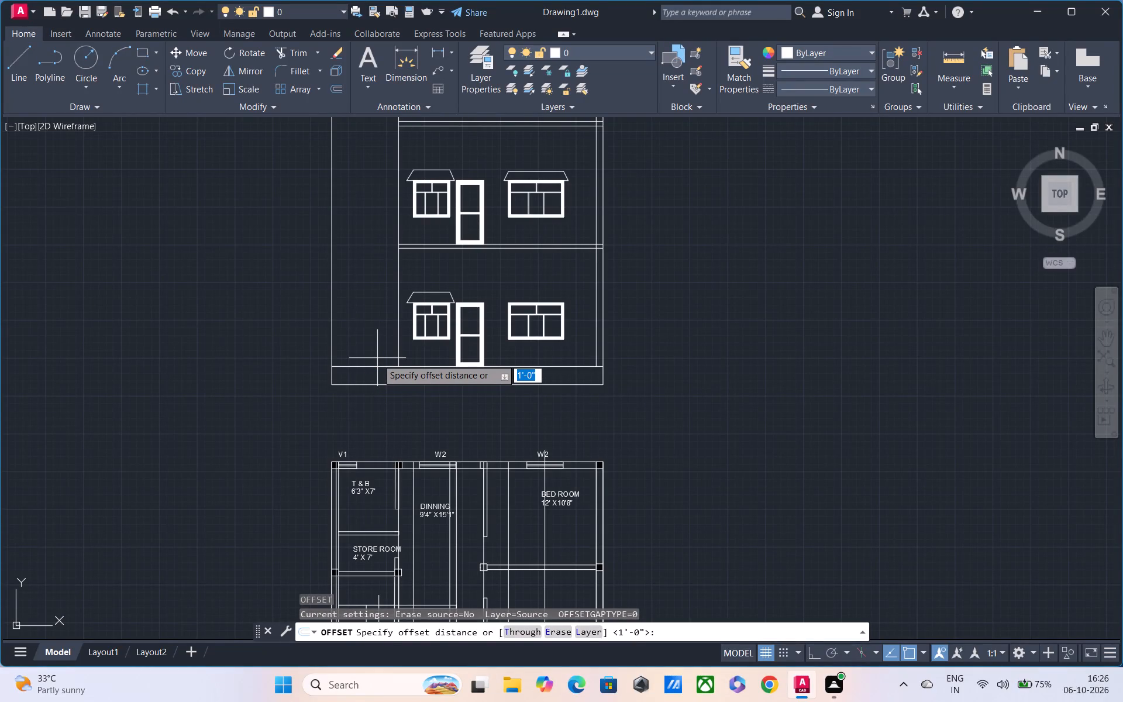
key(7)
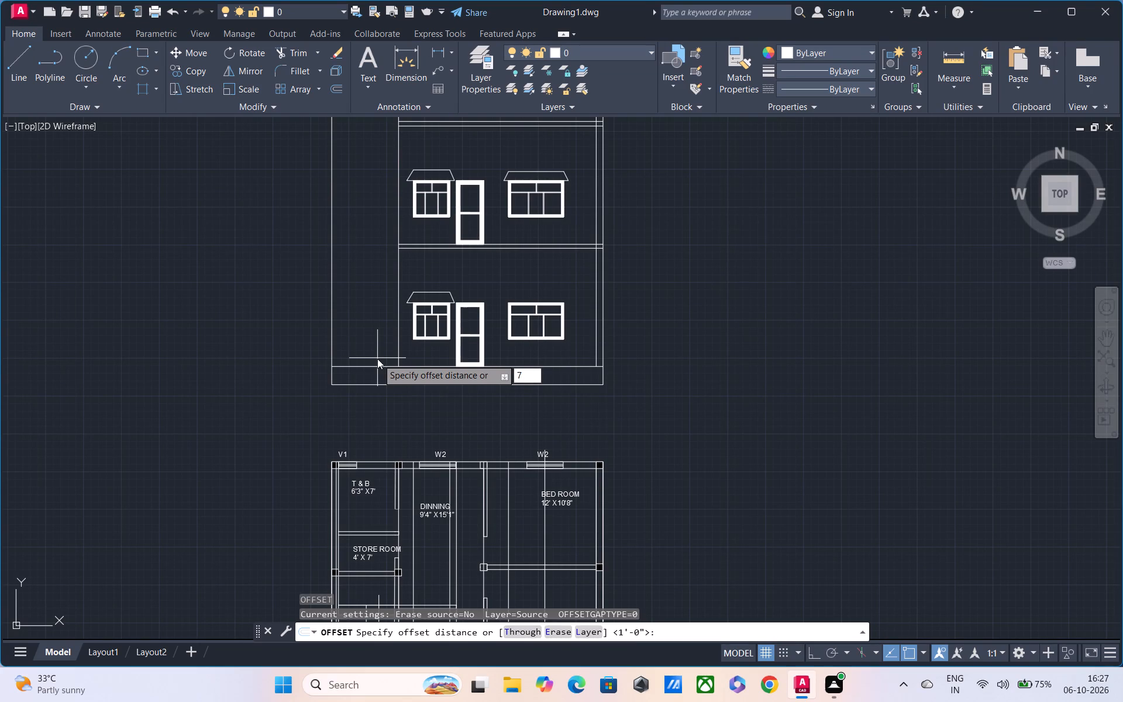
key(apostrophe)
key(Return)
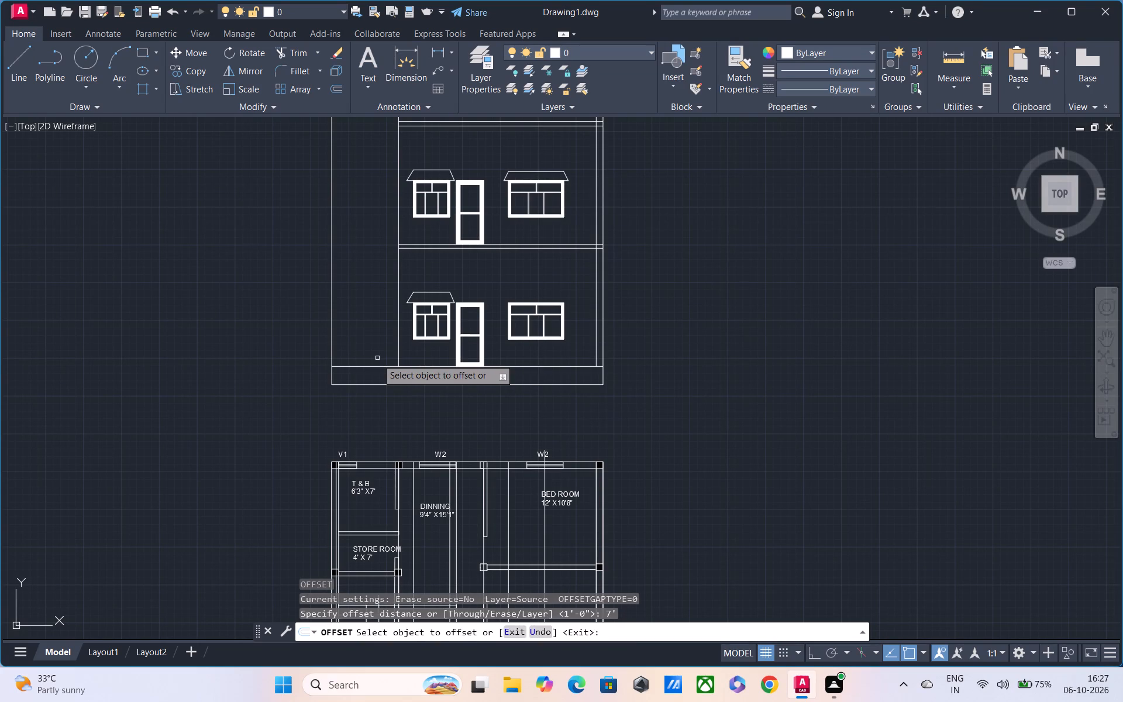
click(376, 367)
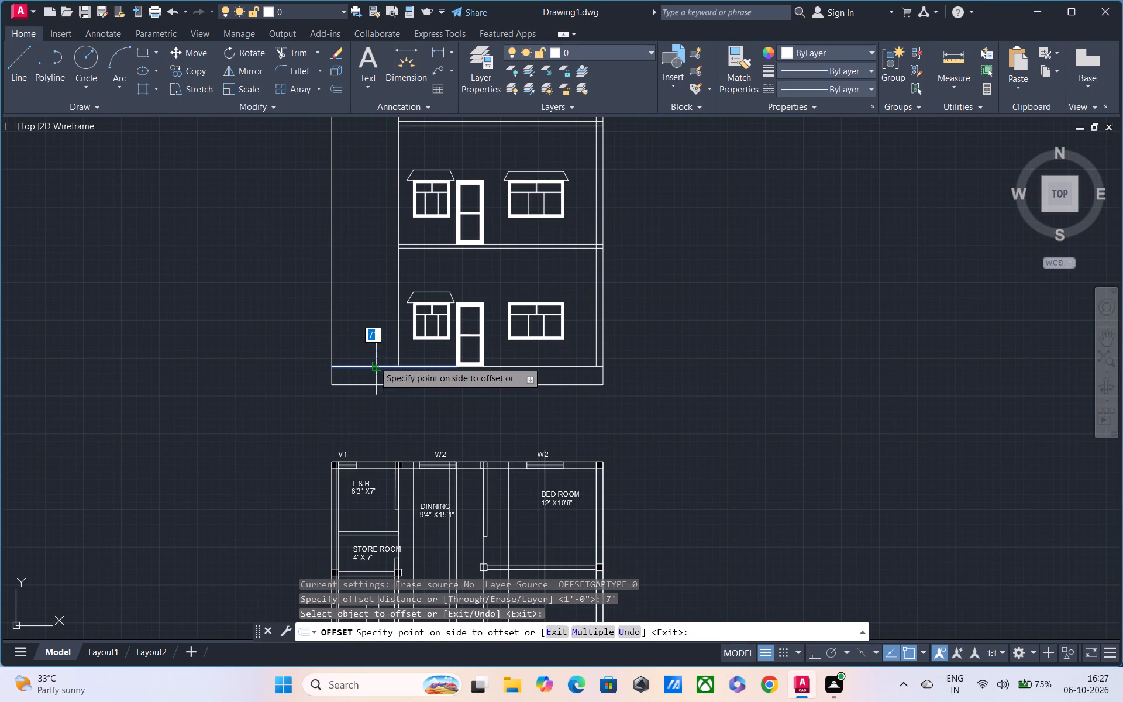
click(373, 333)
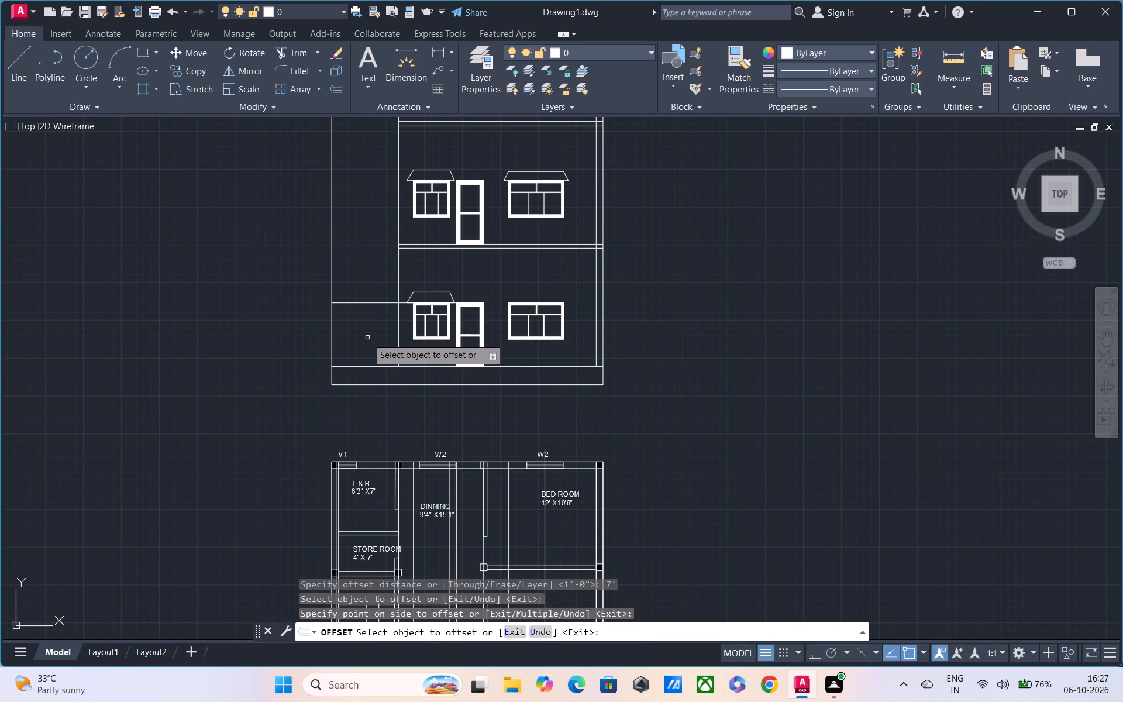
middle_drag(375, 367, 370, 441)
scroll(416, 401, up, 2)
key(Escape)
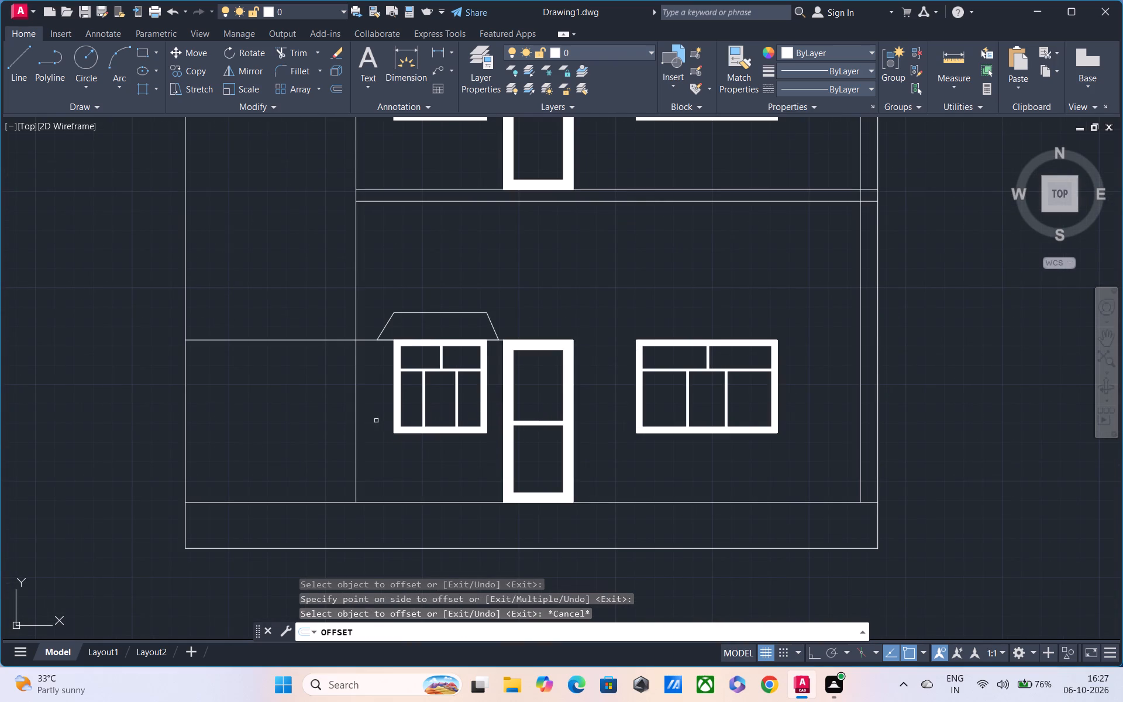
Trim the 7' offset line between the tall left section's inner edge and the smaller ground-floor window's projection.
text(TR)
key(space)
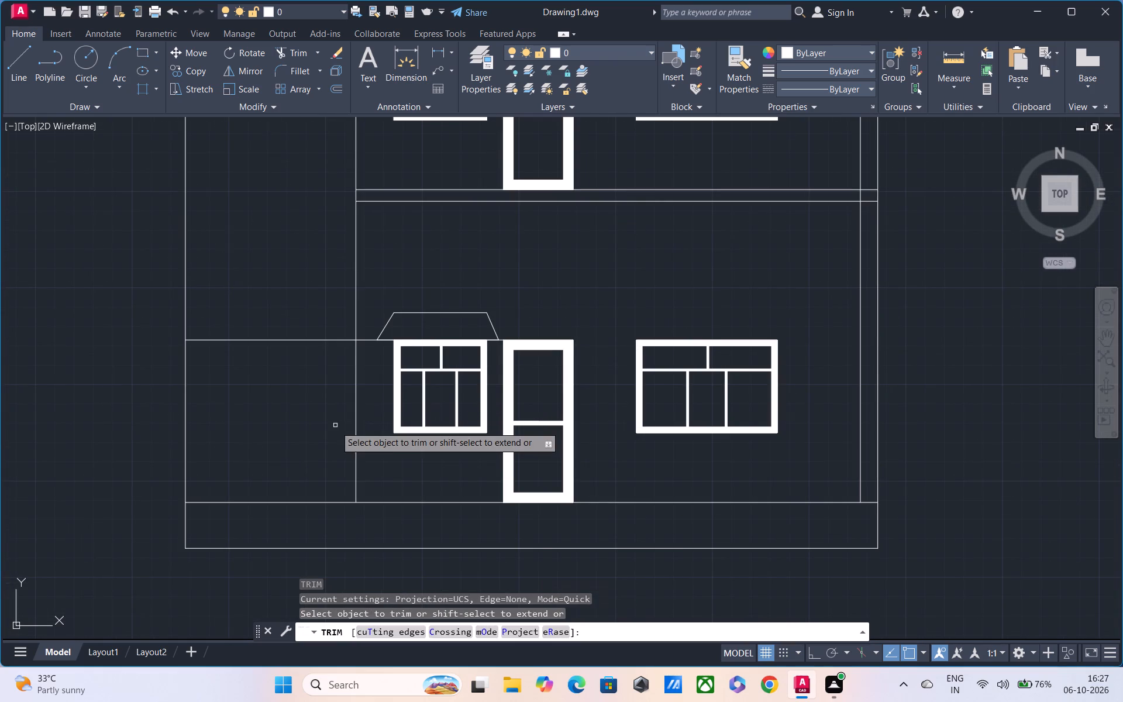
scroll(342, 330, up, 2)
drag(385, 325, 399, 418)
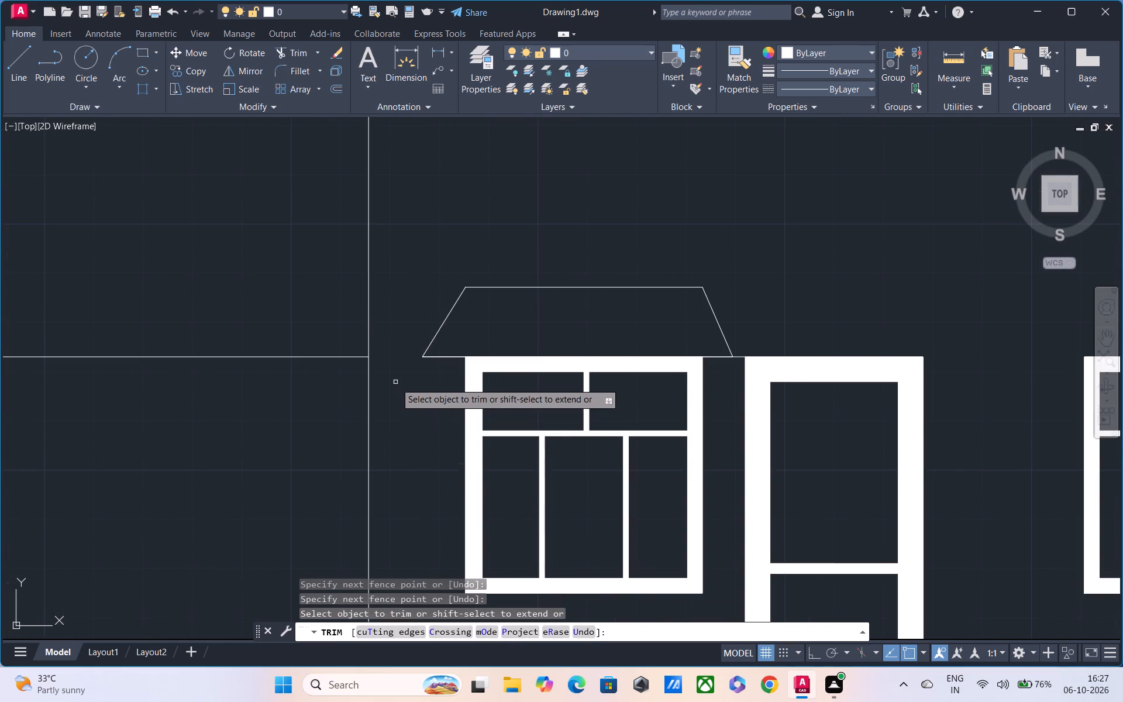
middle_drag(395, 382, 412, 325)
scroll(395, 385, down, 1)
scroll(412, 325, down, 1)
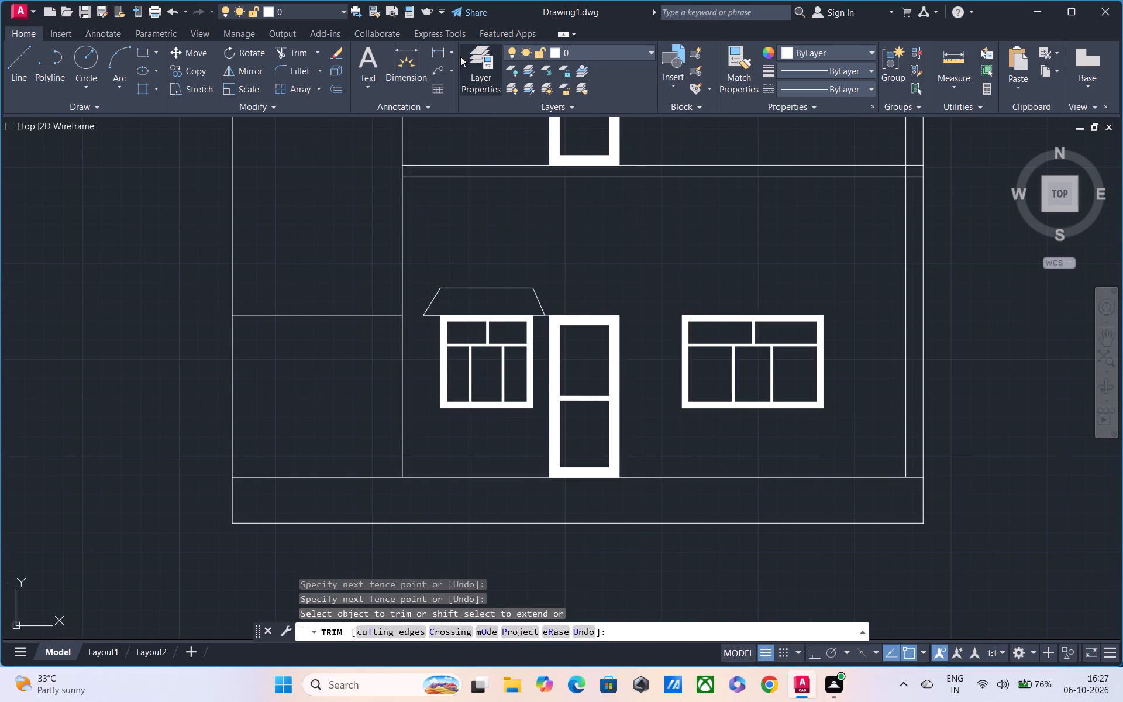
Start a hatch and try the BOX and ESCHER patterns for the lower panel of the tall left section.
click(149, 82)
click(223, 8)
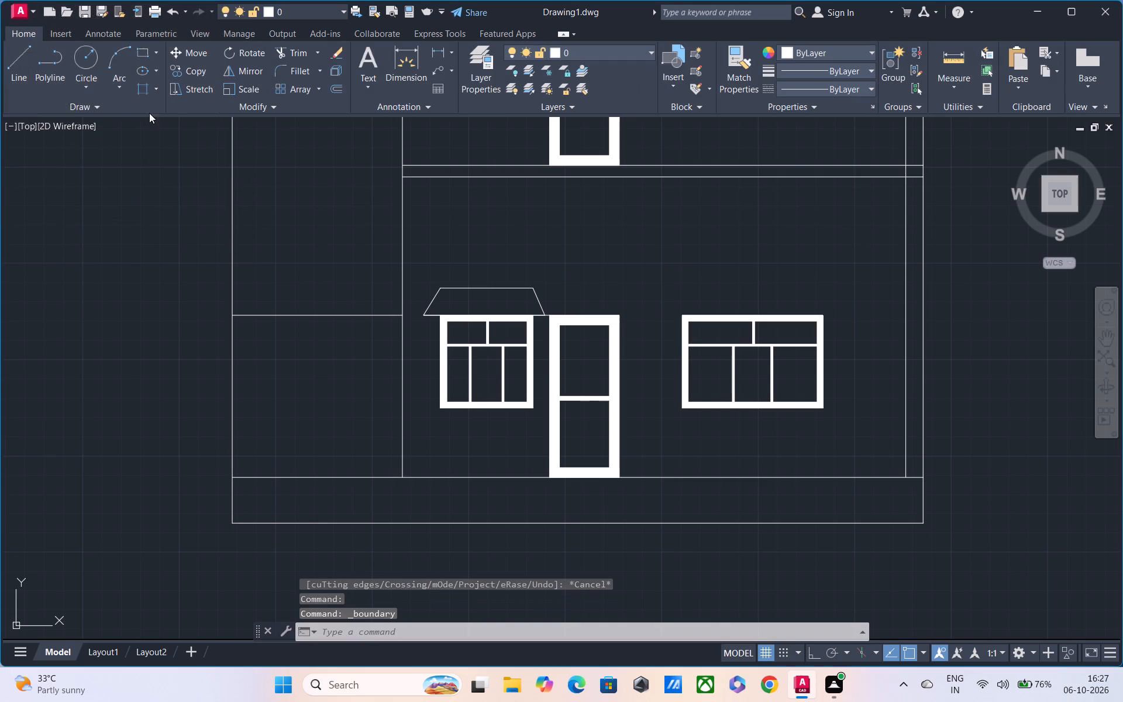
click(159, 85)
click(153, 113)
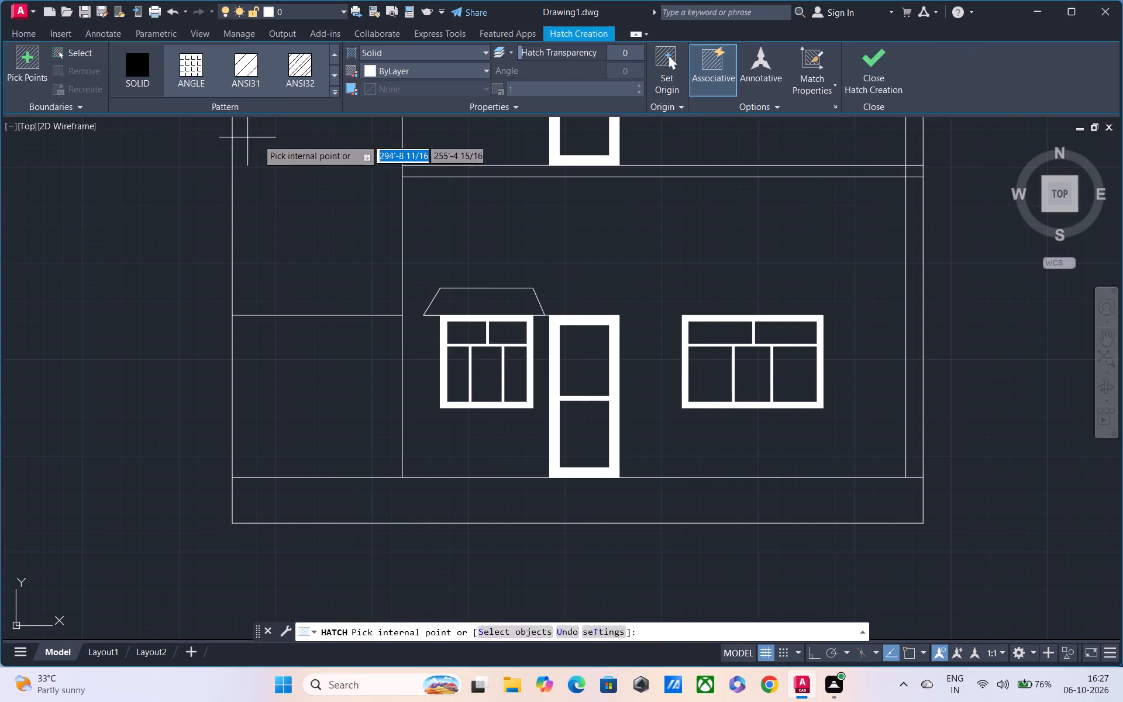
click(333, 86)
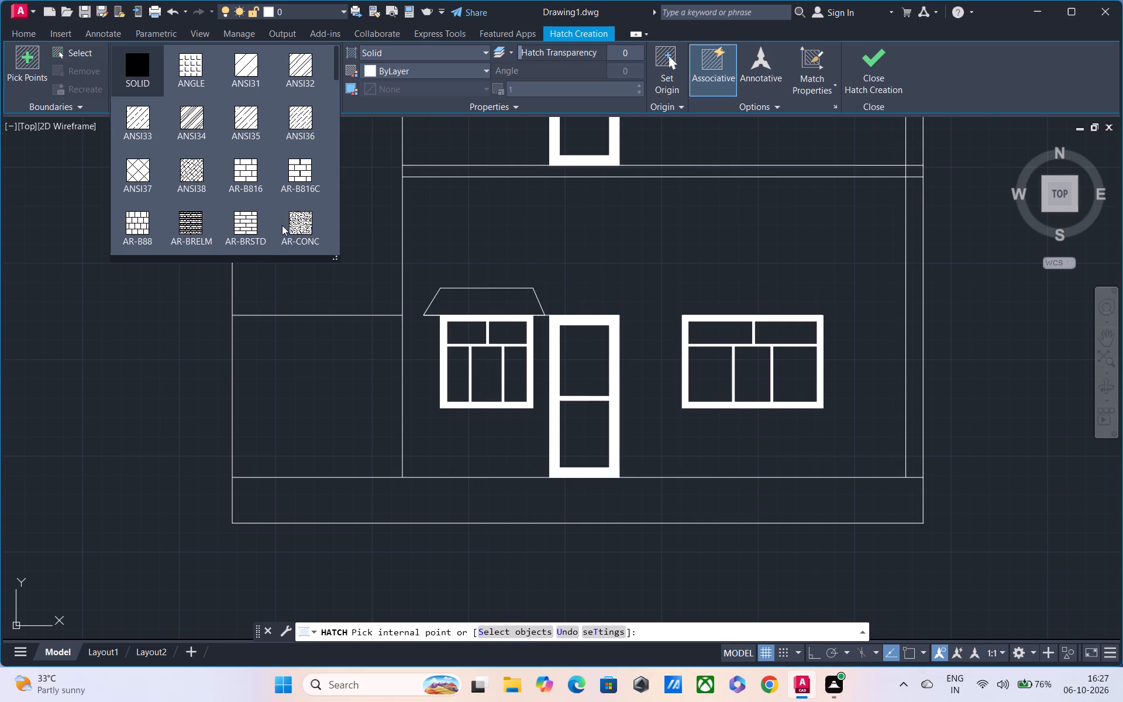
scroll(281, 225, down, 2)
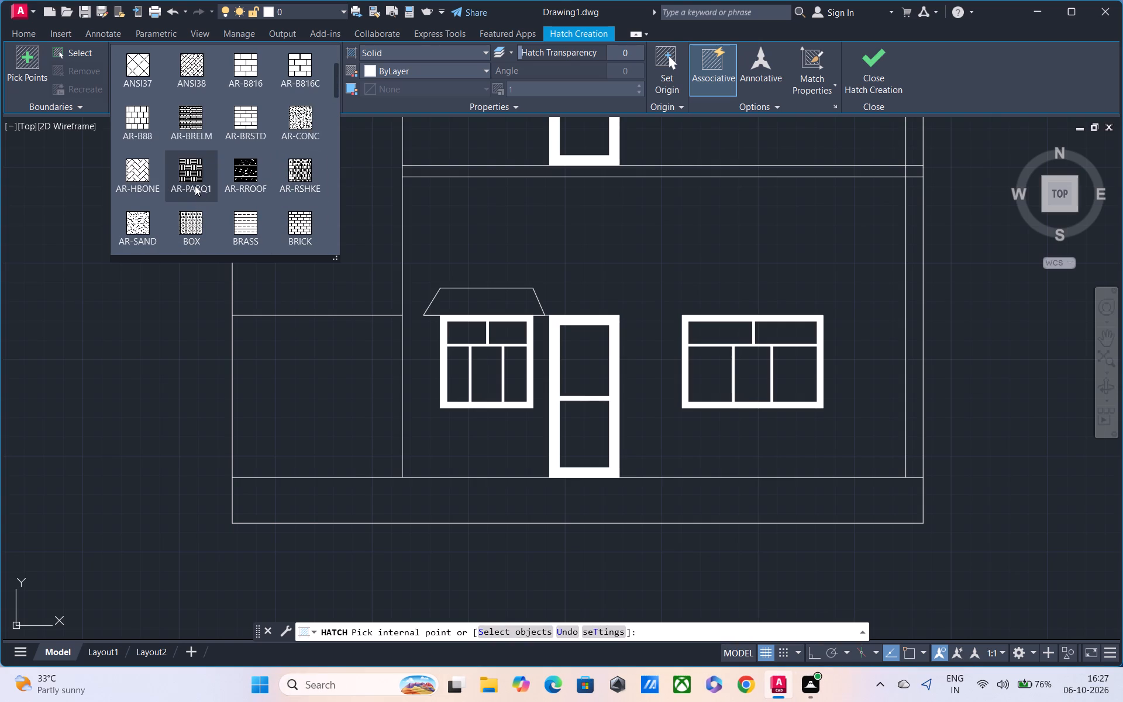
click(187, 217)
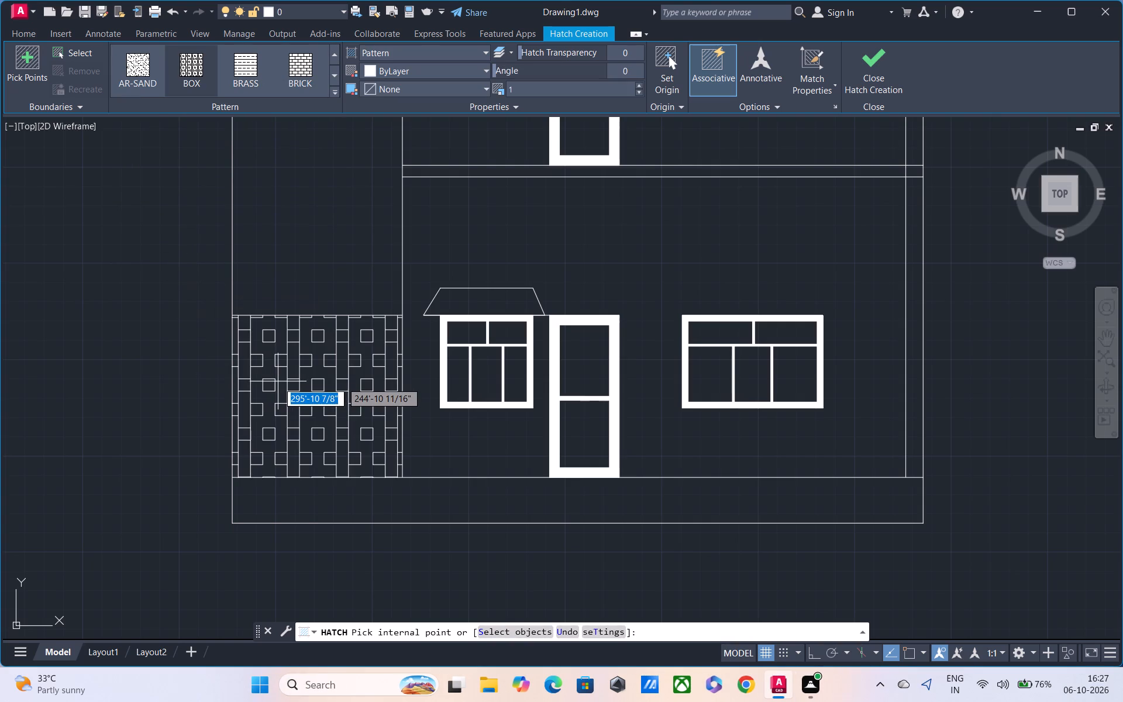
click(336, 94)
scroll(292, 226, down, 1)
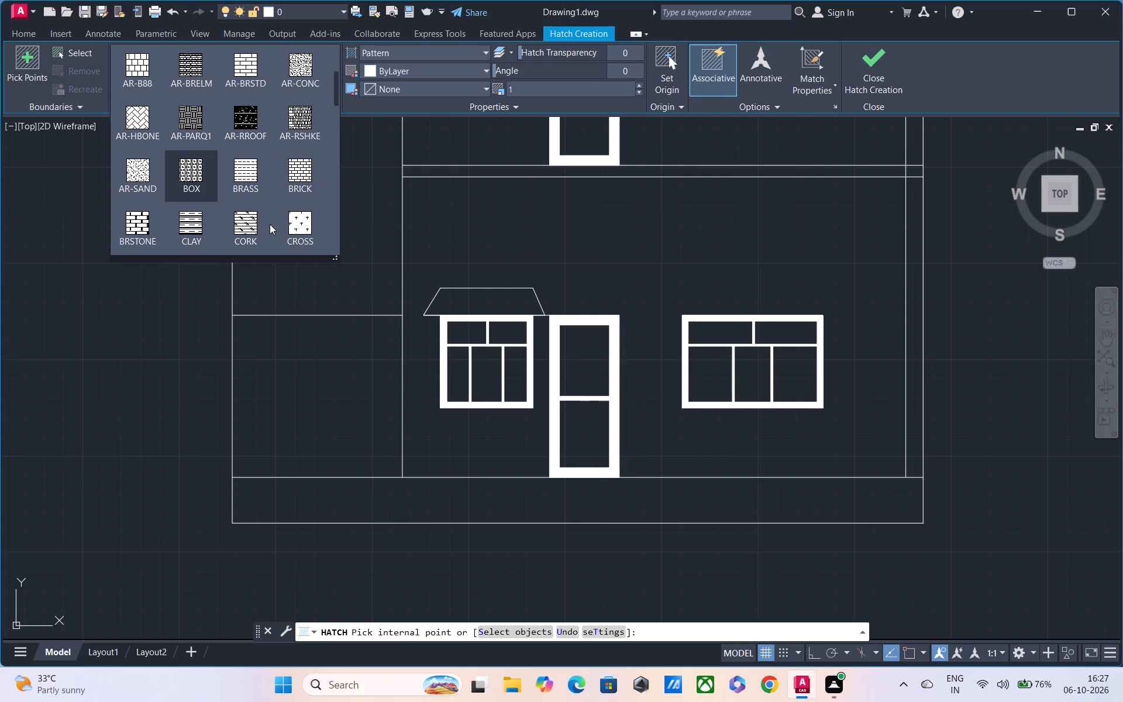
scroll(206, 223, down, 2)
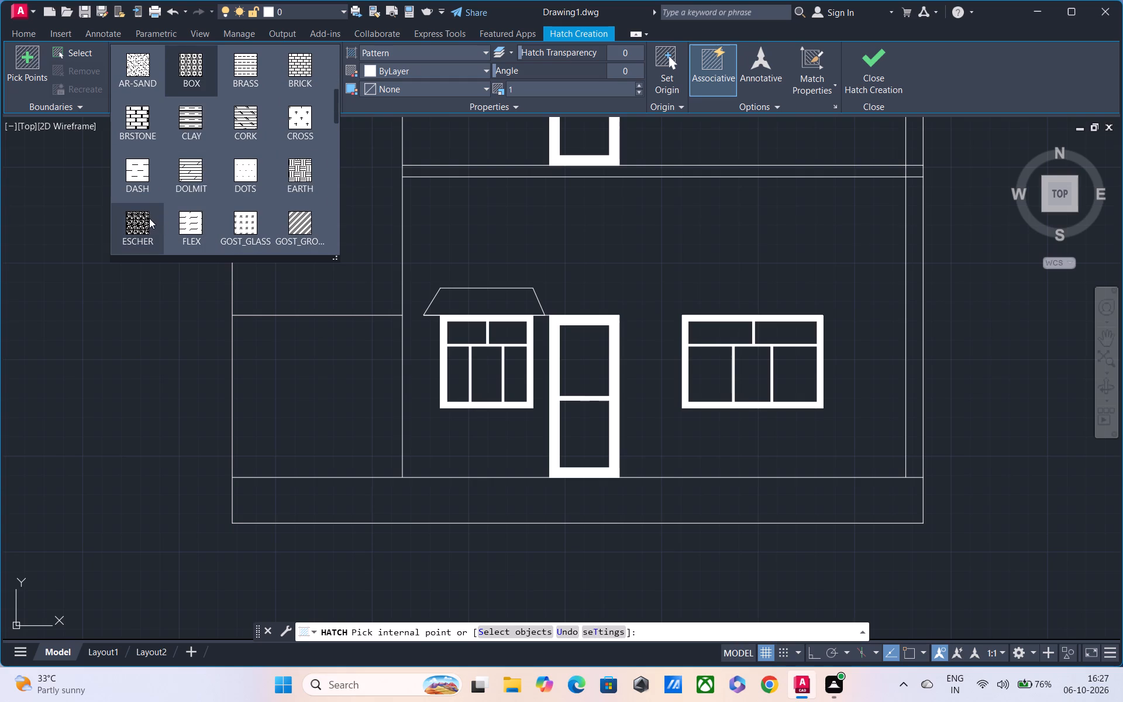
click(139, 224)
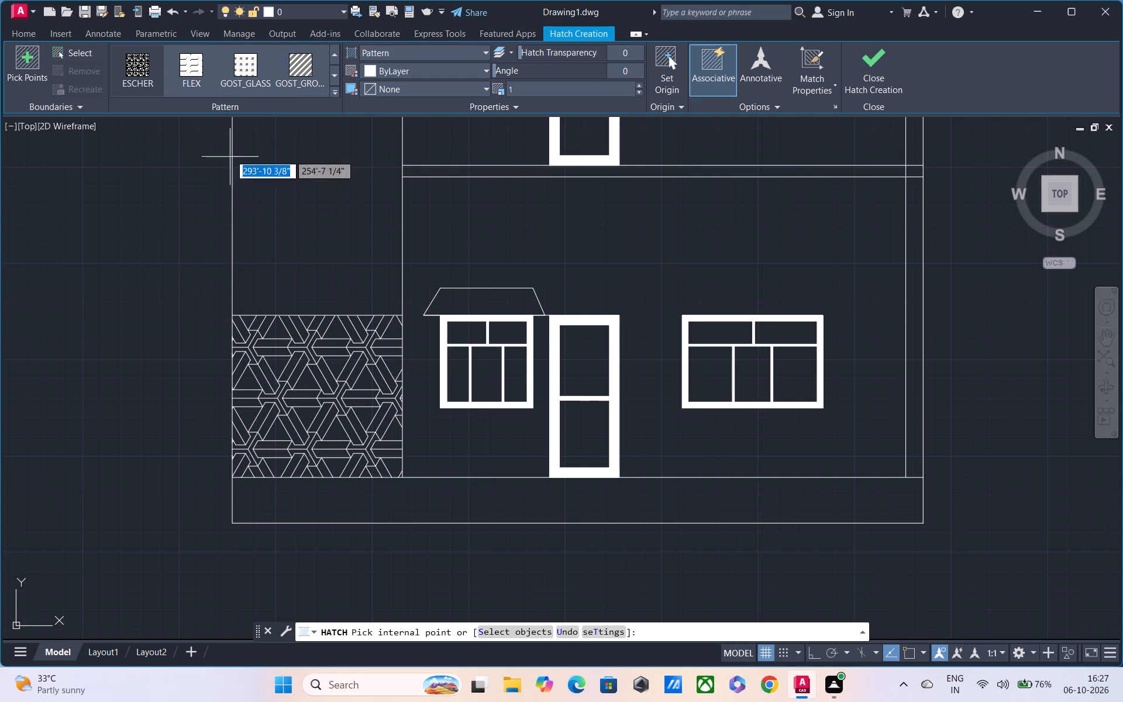
Hatch the lower panel of the tall left section with the HOUND pattern.
click(335, 94)
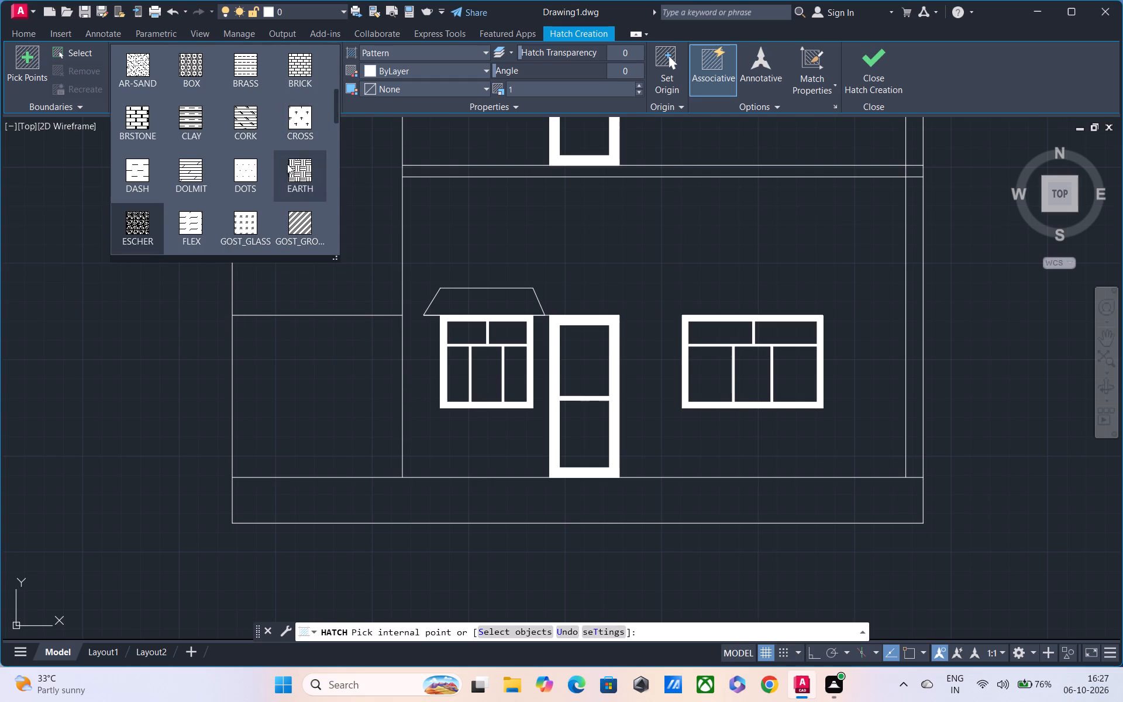
scroll(302, 217, down, 1)
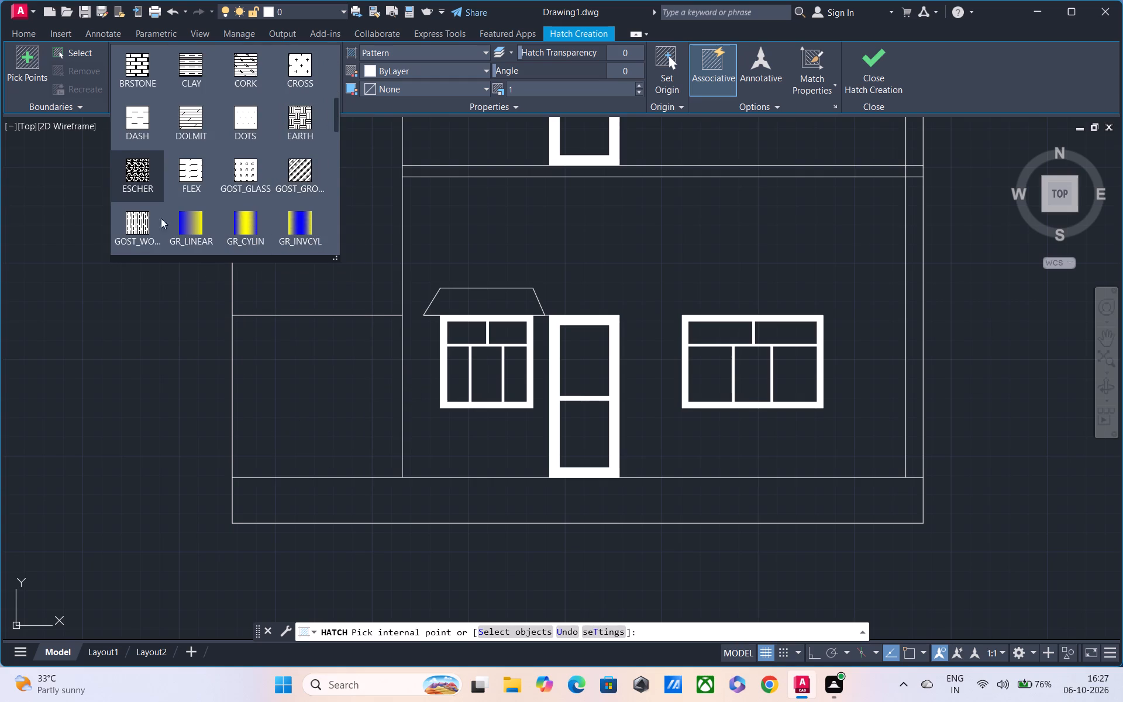
scroll(162, 192, down, 2)
scroll(278, 207, down, 1)
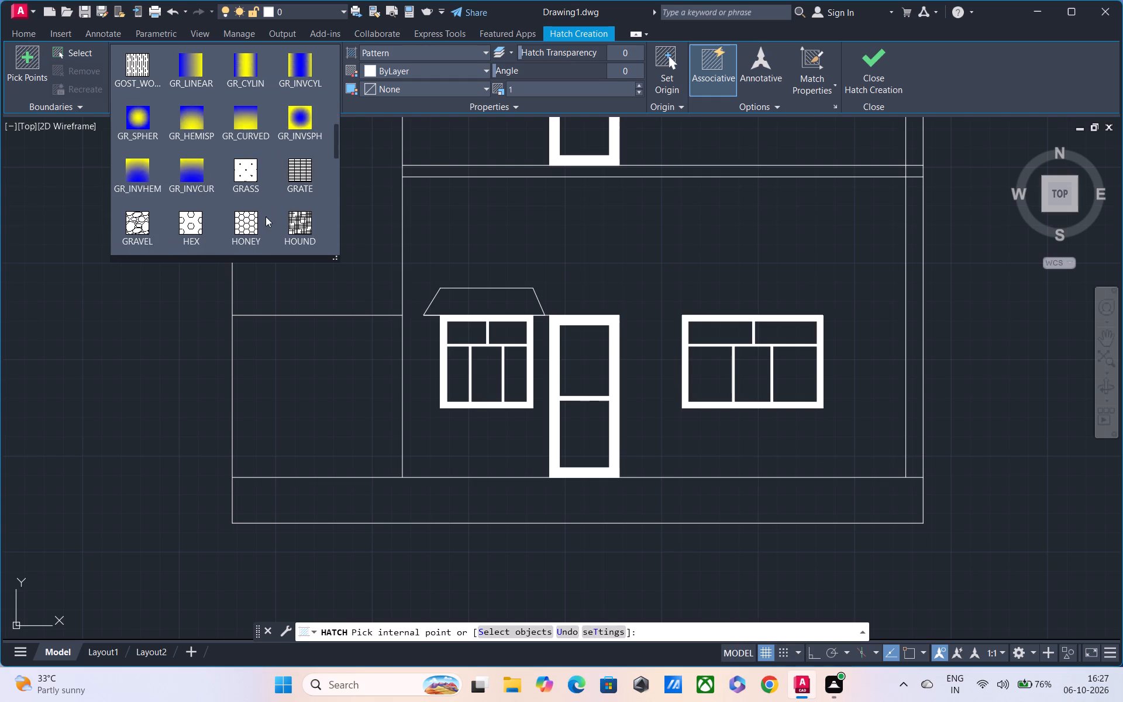
scroll(243, 221, down, 1)
click(294, 163)
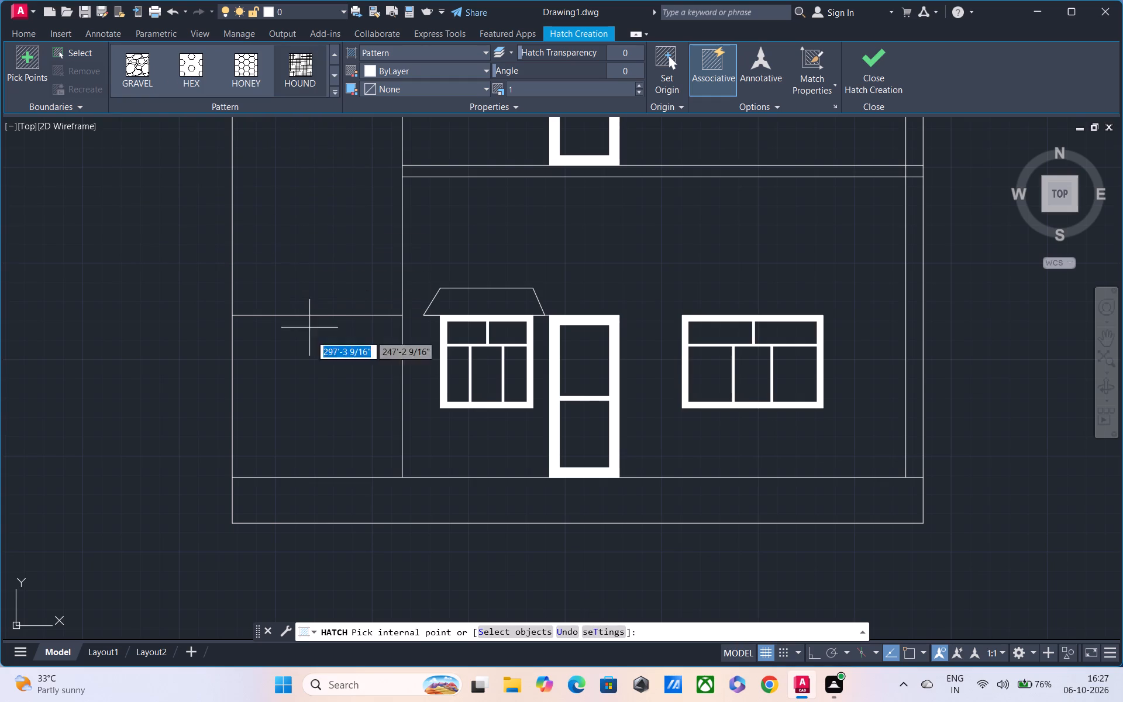
click(313, 356)
scroll(301, 233, down, 1)
middle_drag(300, 280, 297, 410)
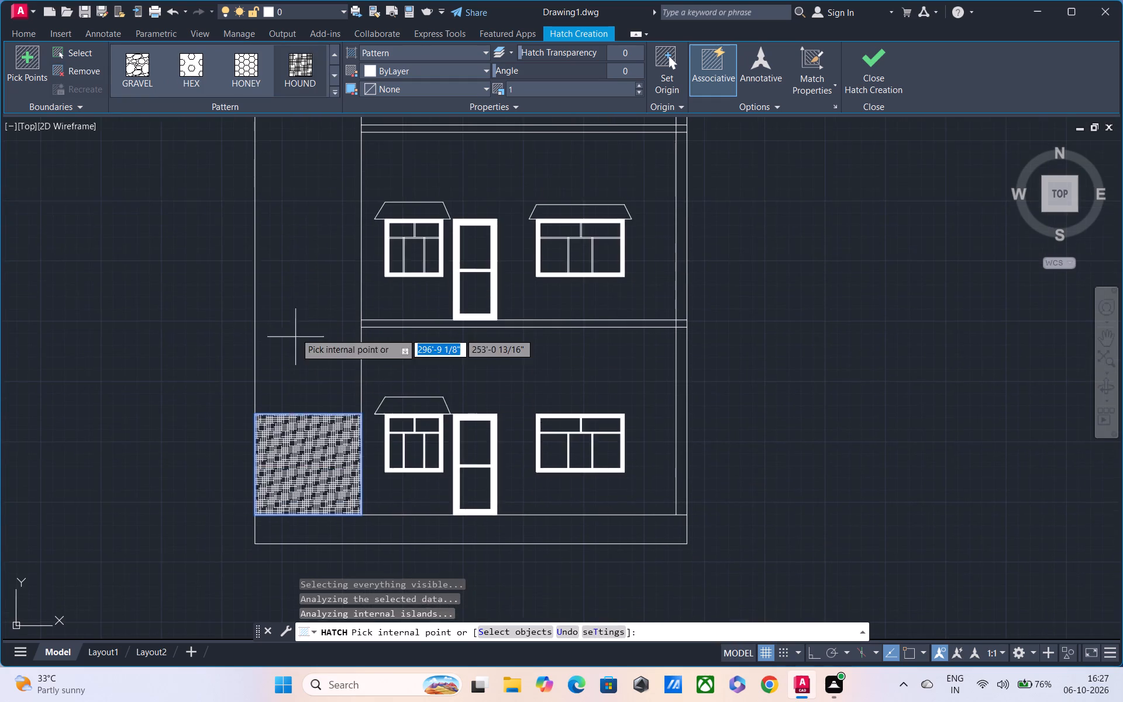
scroll(295, 319, down, 1)
middle_drag(298, 352, 299, 432)
key(Escape)
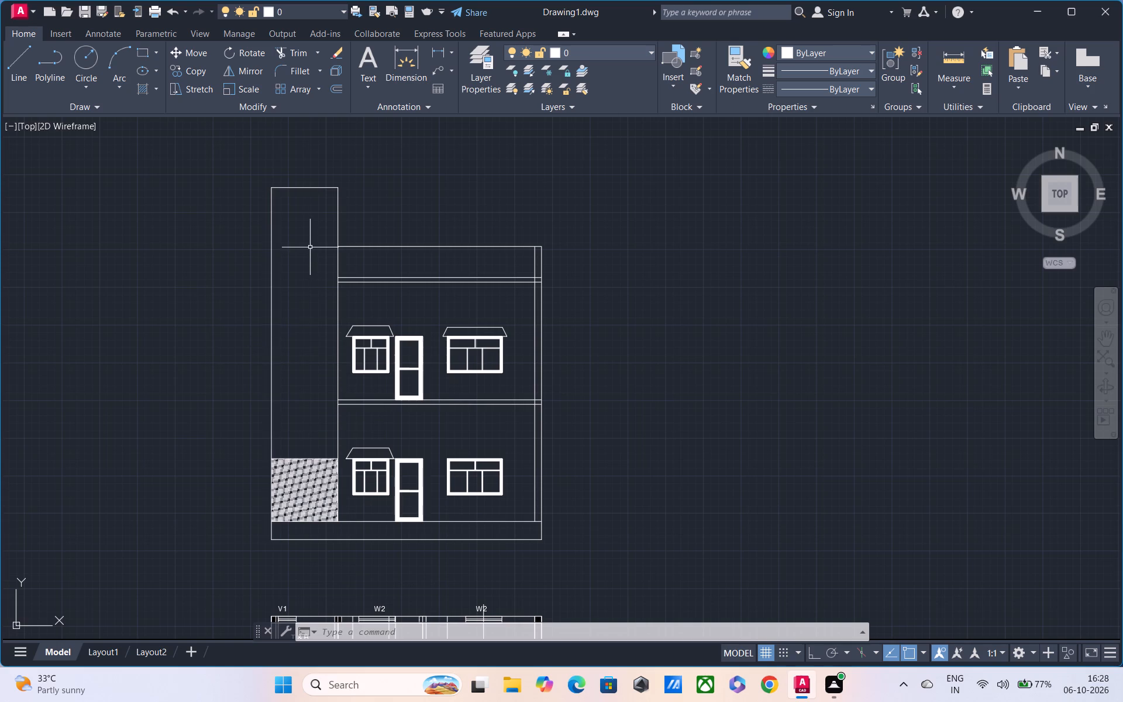
Draw a vertical line about 30' long from the midpoint of the tall section's top edge down to the hatched panel.
text(L)
key(space)
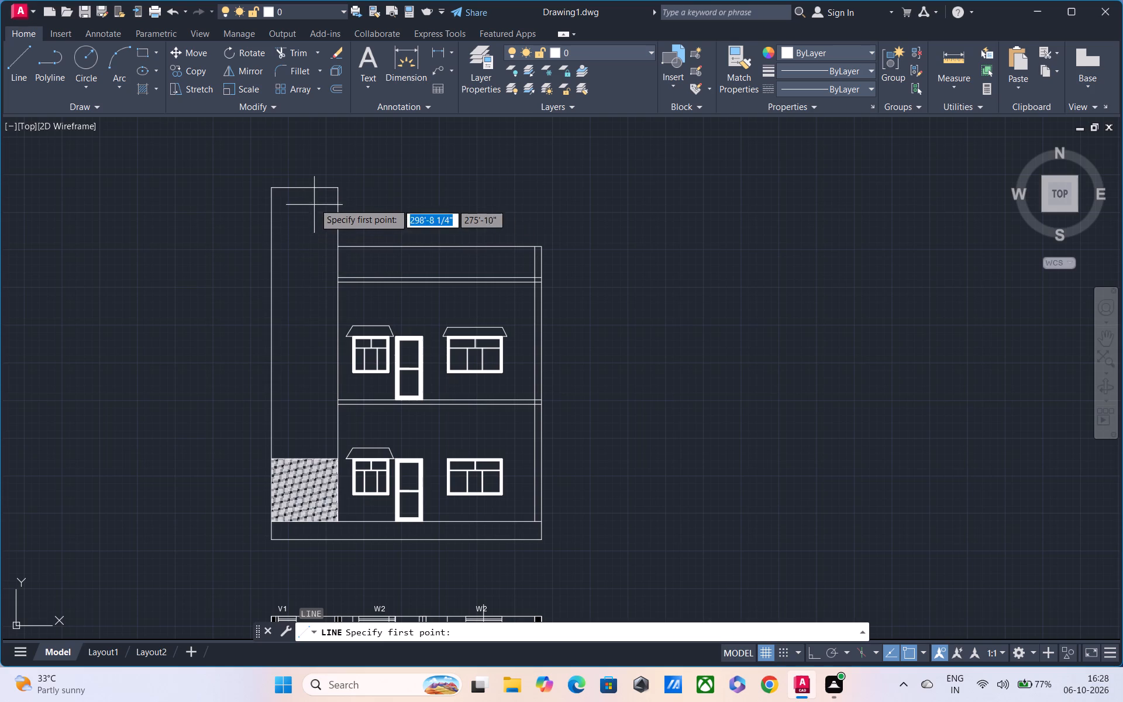
click(304, 183)
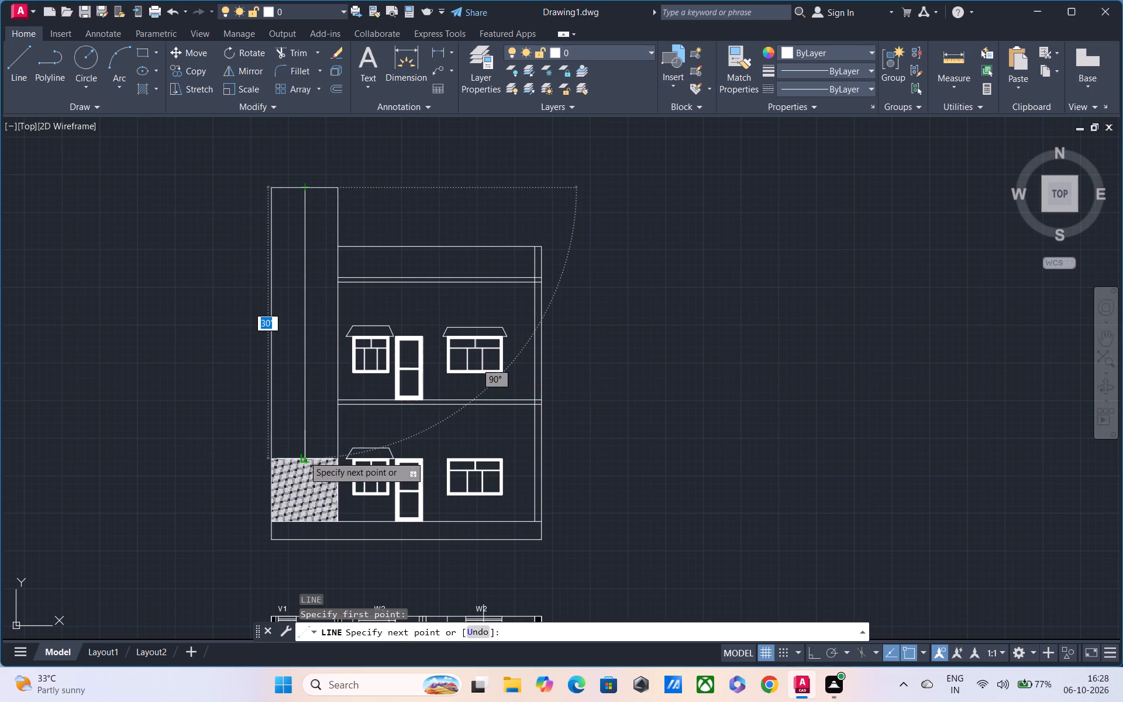
click(304, 456)
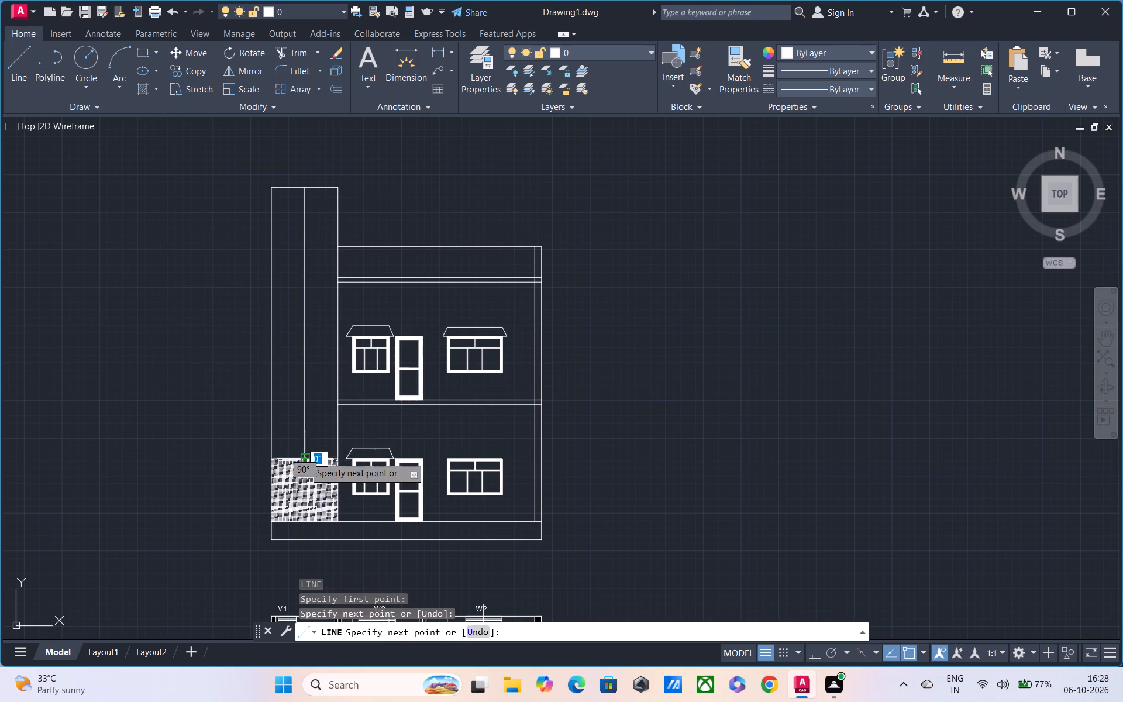
key(Escape)
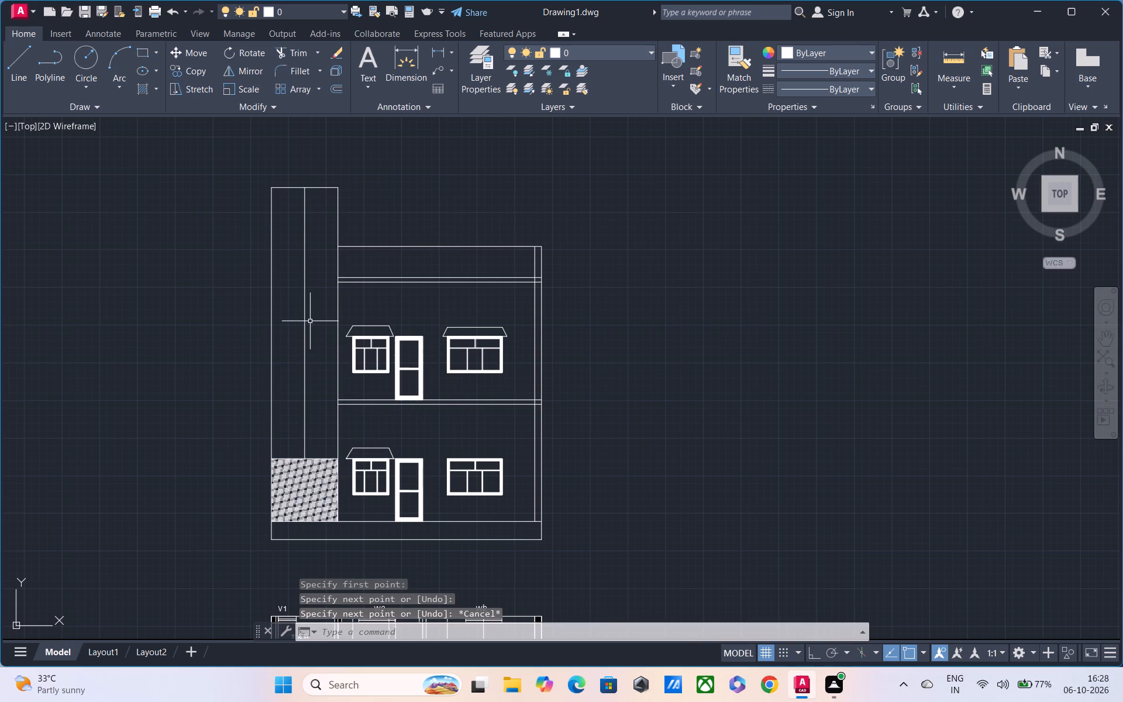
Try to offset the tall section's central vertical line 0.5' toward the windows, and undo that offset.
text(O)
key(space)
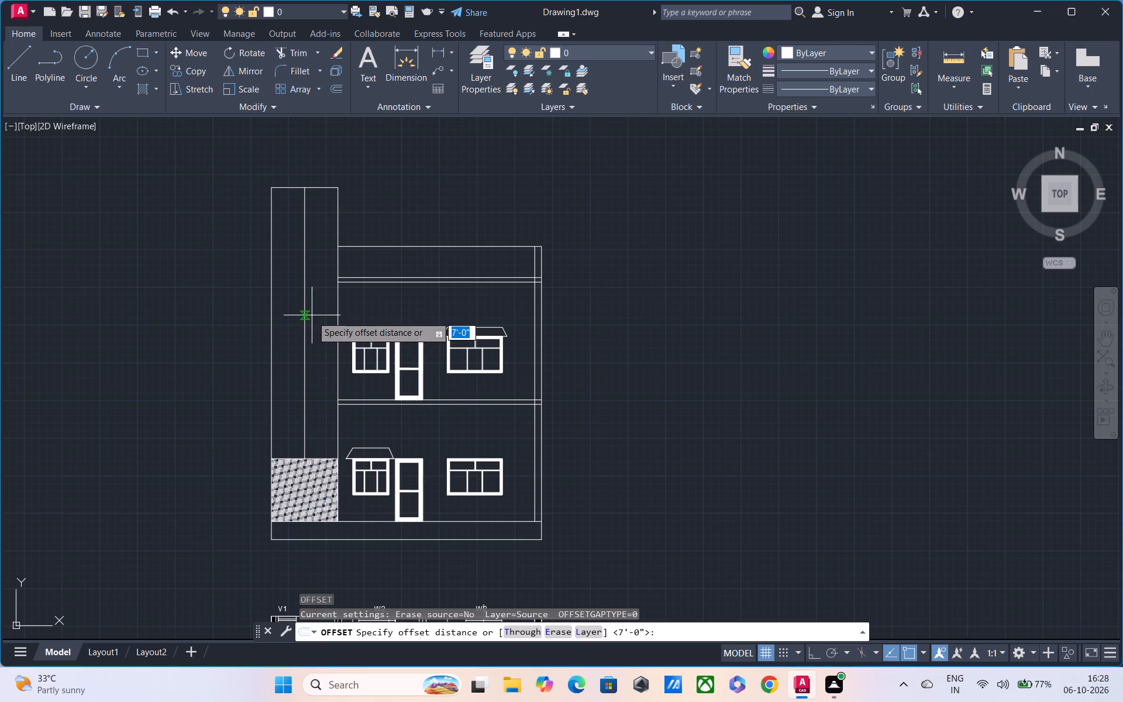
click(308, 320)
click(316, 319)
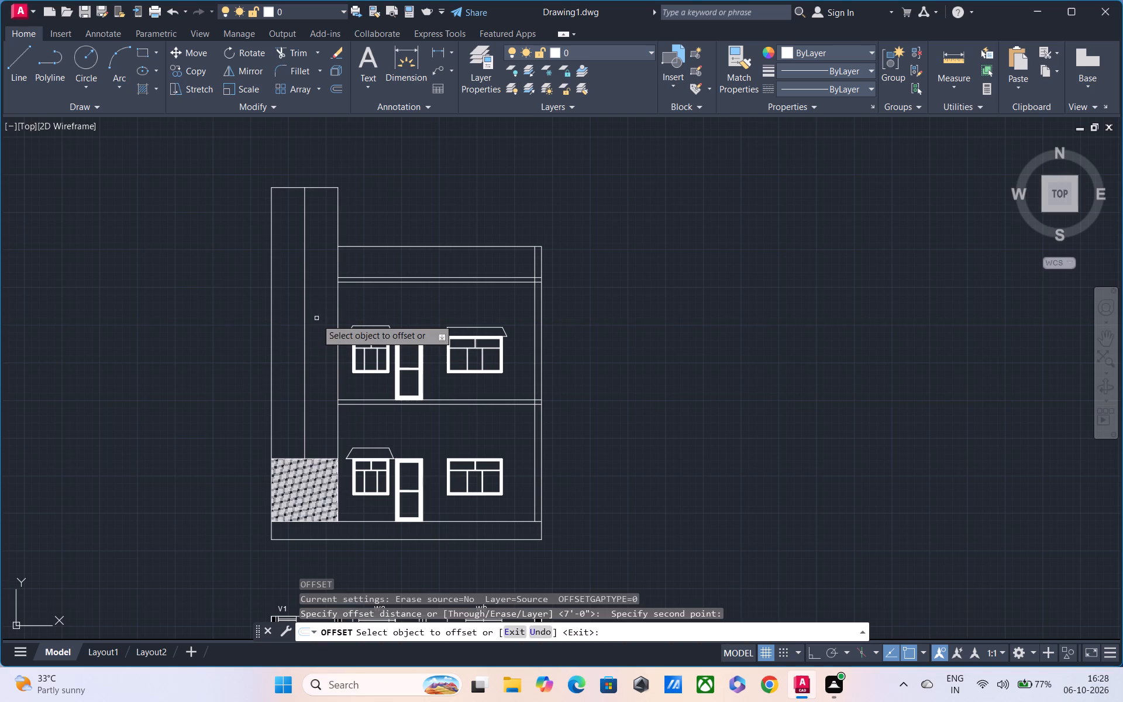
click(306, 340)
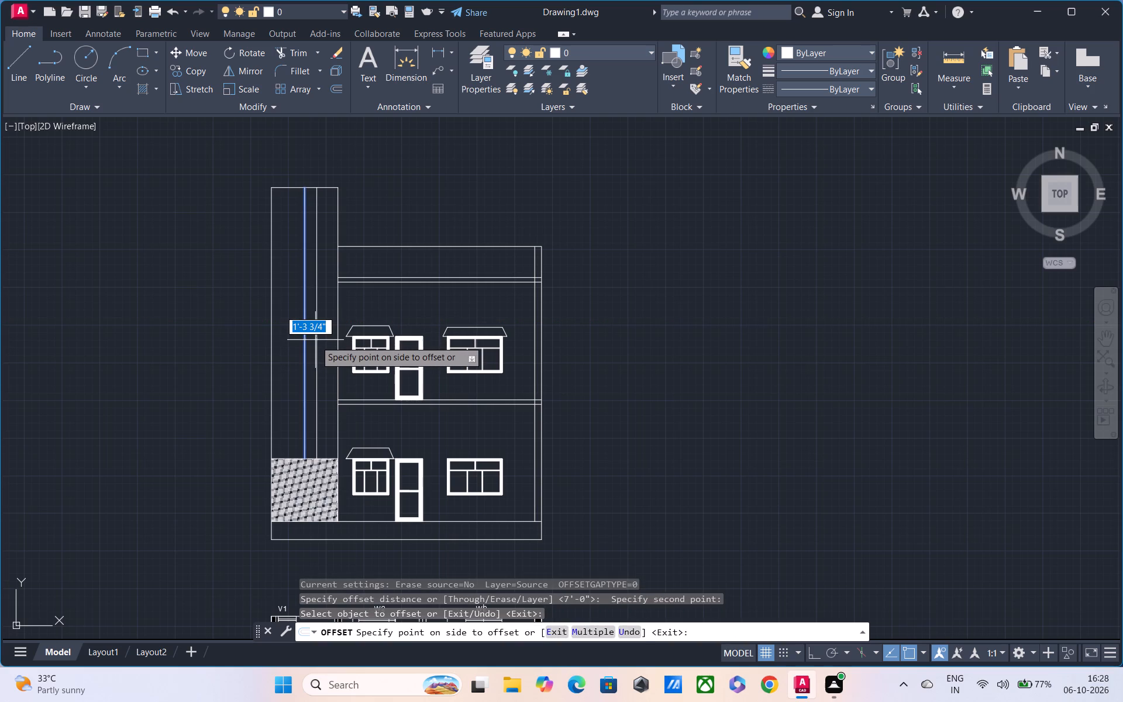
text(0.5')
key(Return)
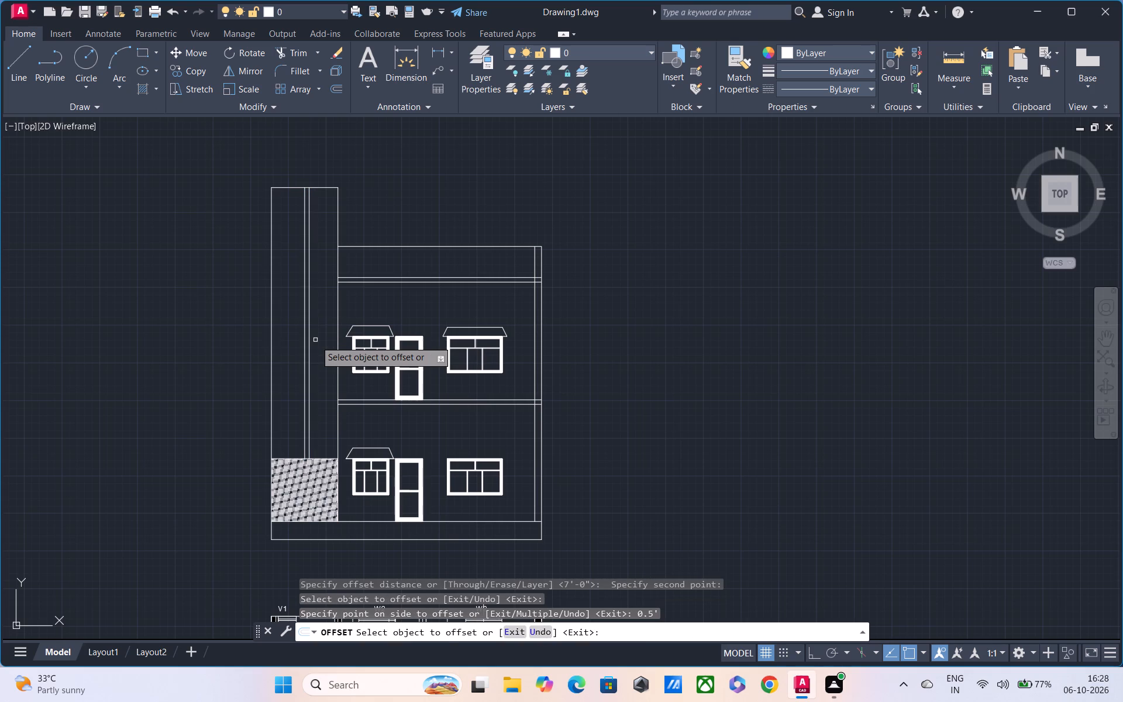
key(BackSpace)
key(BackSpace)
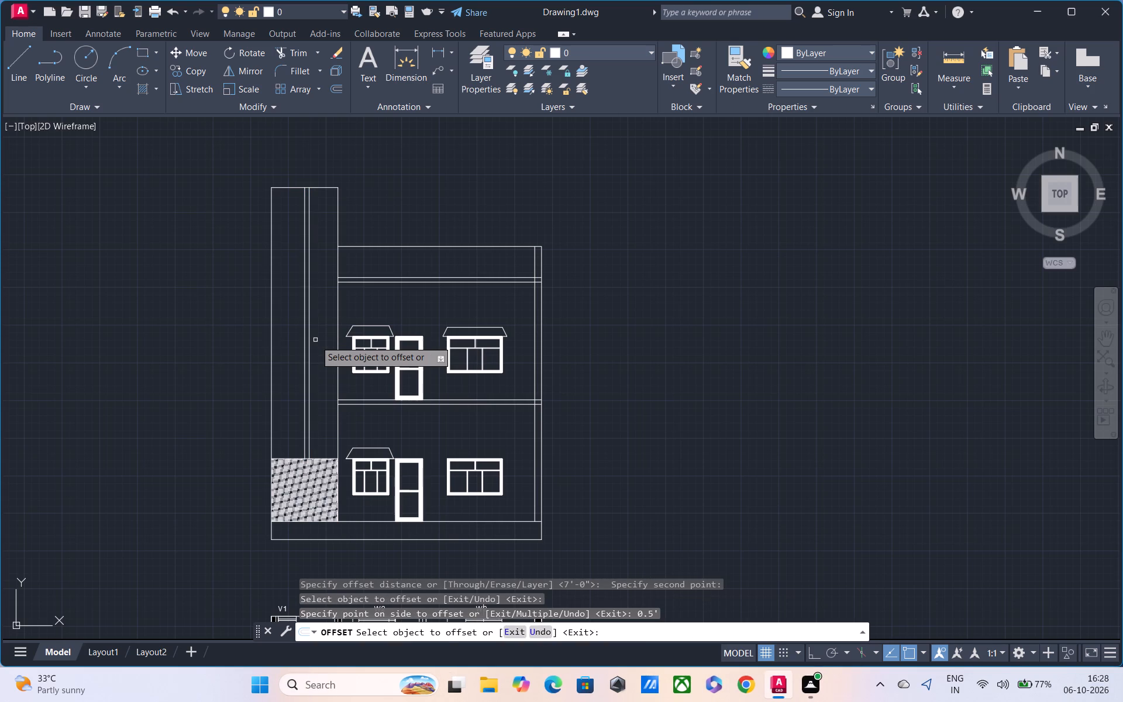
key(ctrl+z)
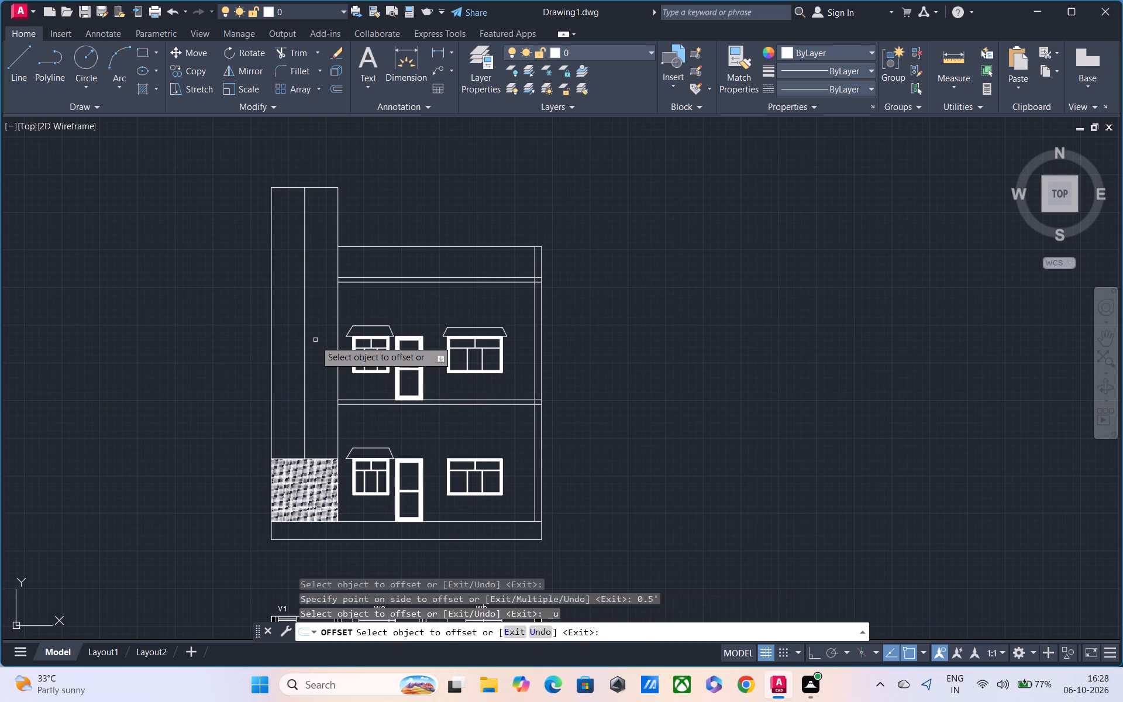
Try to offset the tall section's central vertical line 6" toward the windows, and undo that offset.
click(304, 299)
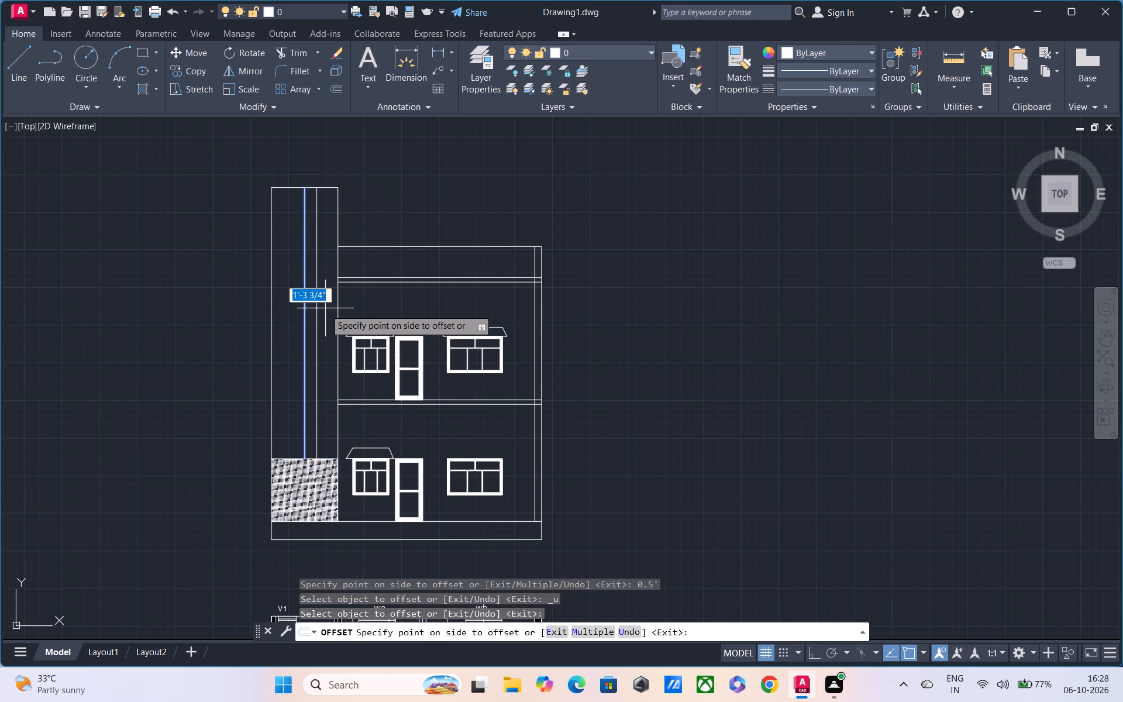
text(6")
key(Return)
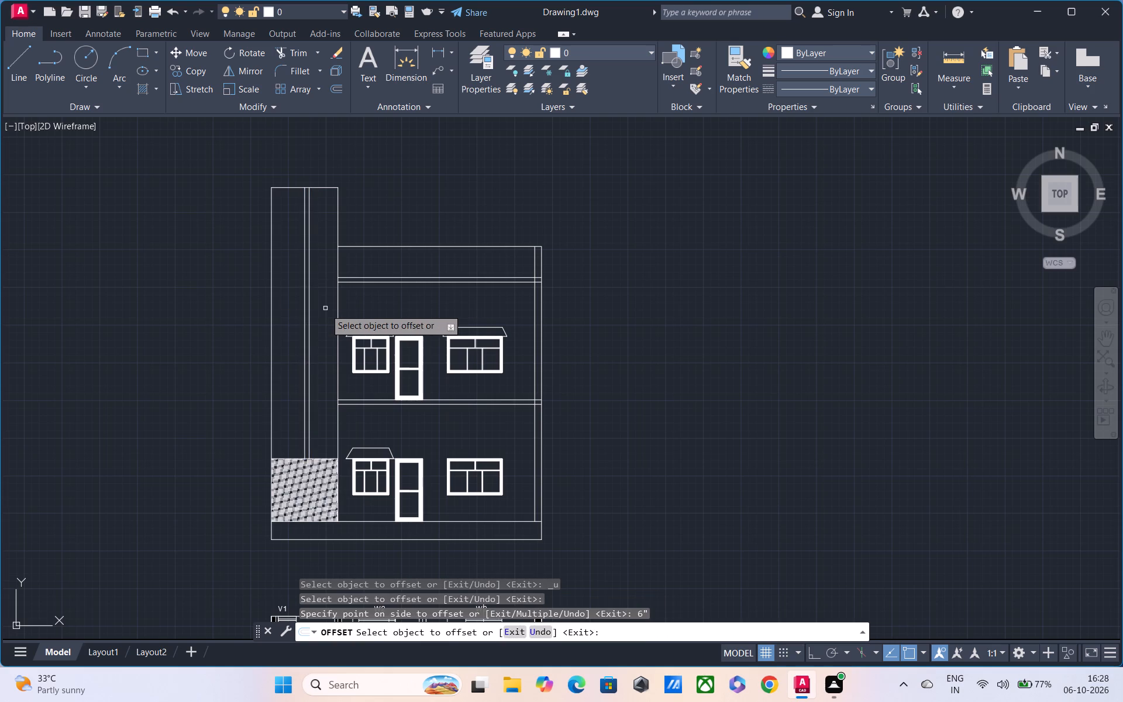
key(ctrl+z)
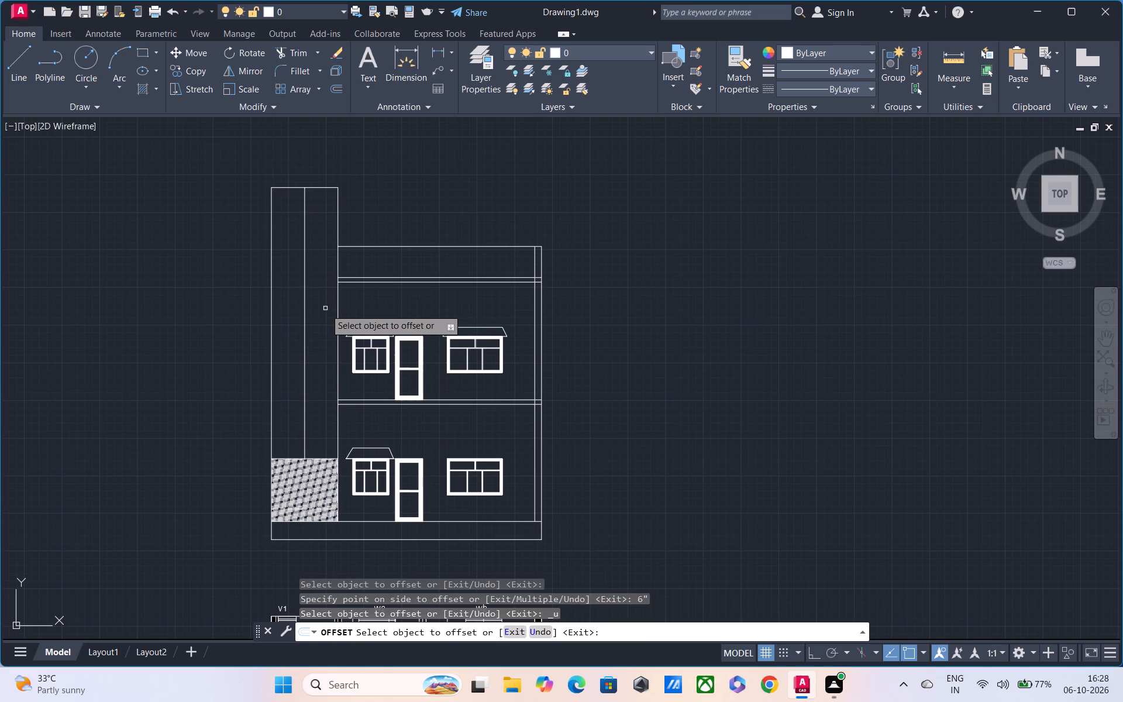
Offset the tall section's central vertical line 1'-3 3/4" to both sides.
text(1')
key(Return)
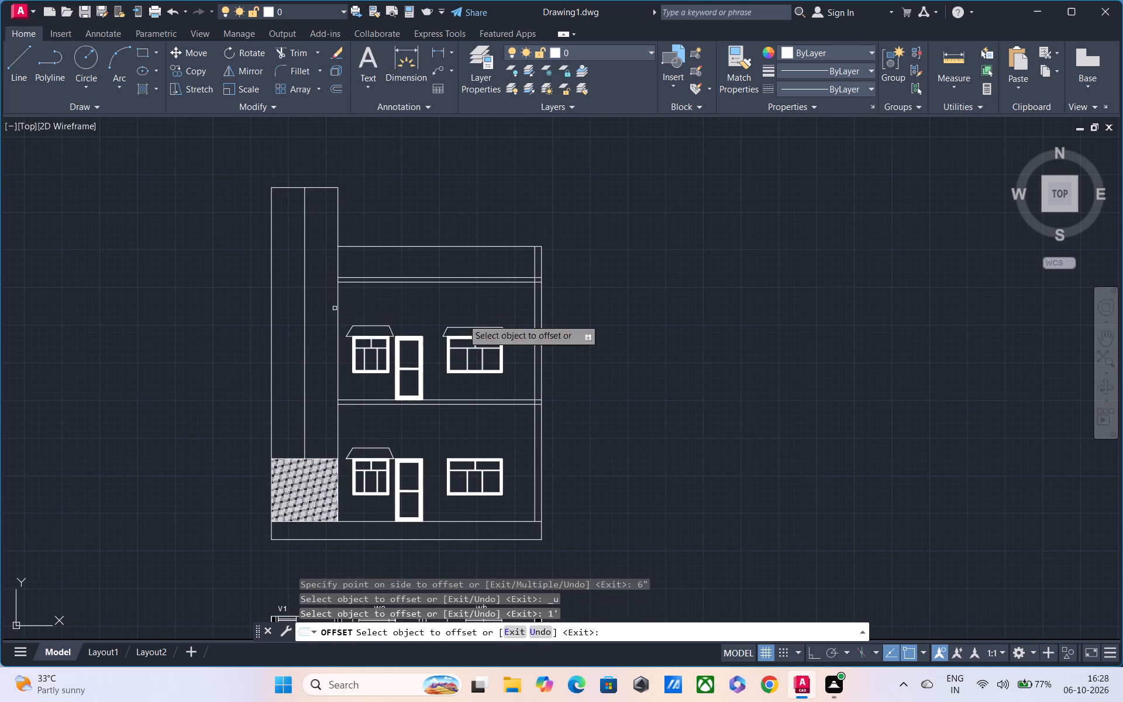
click(304, 292)
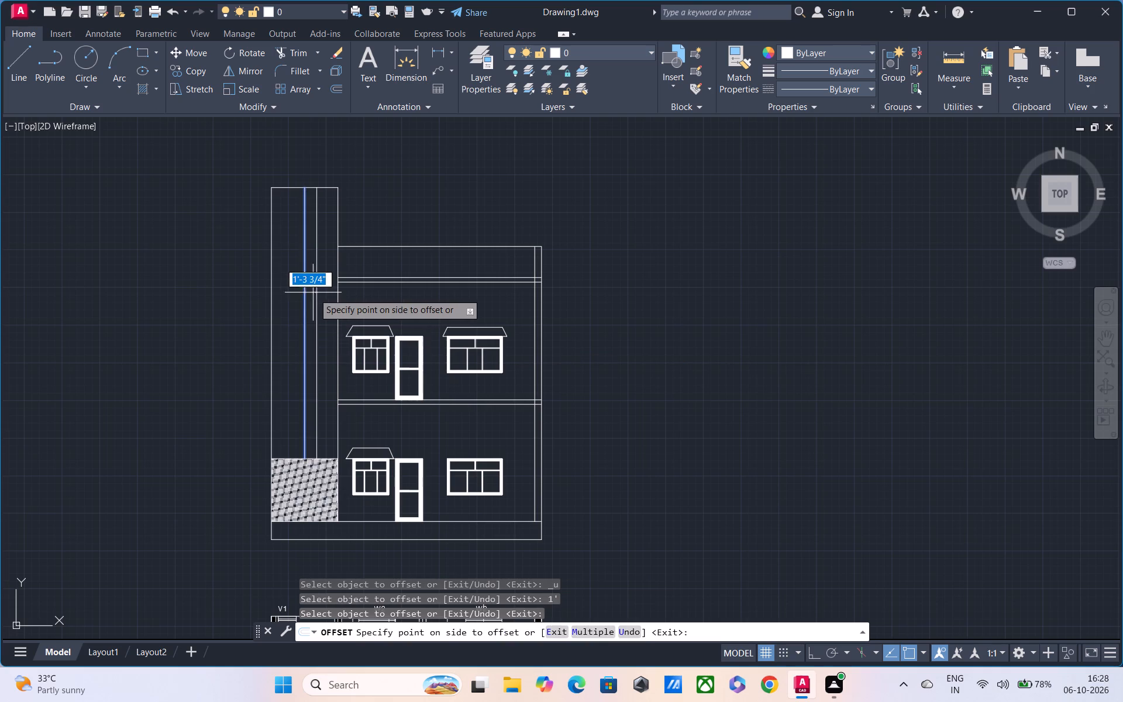
click(315, 293)
click(303, 310)
click(298, 321)
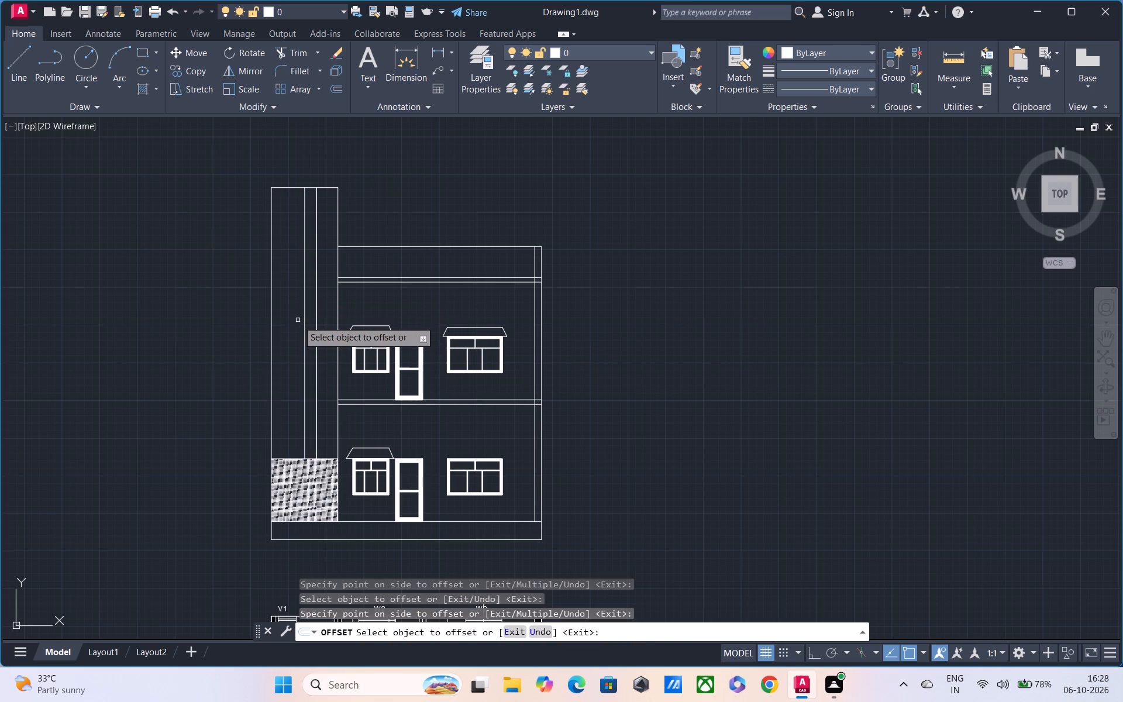
click(304, 307)
click(290, 322)
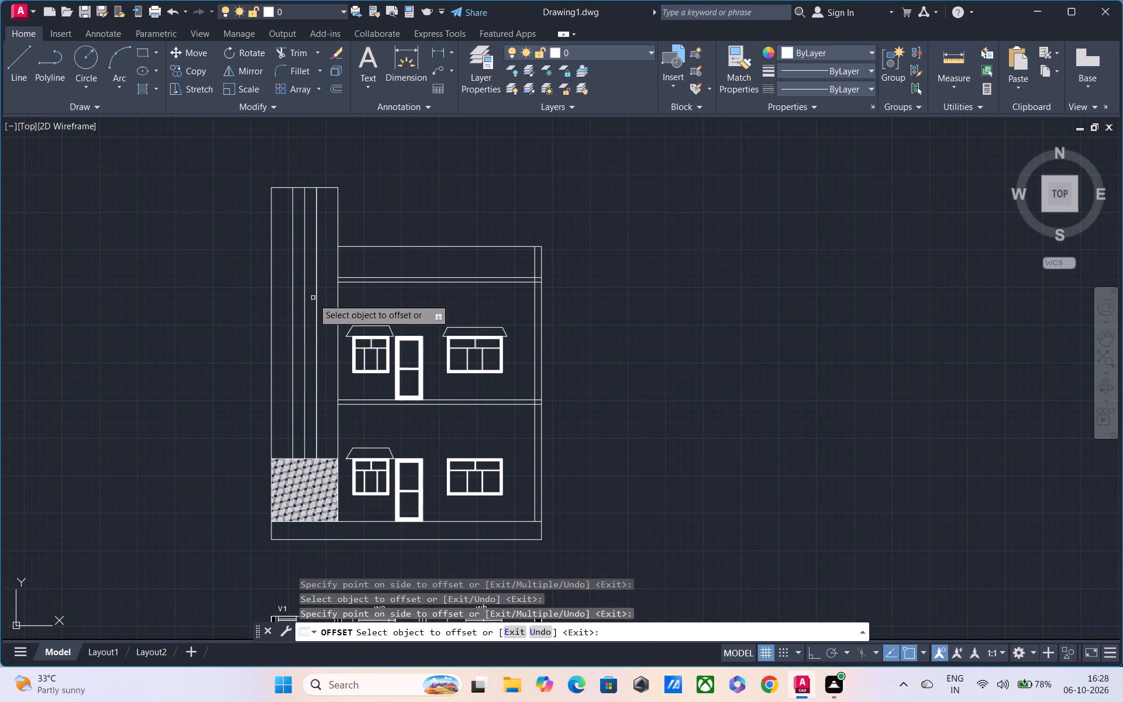
Offset the tall section's top edge 4' downward.
middle_drag(314, 298, 308, 385)
scroll(294, 365, down, 1)
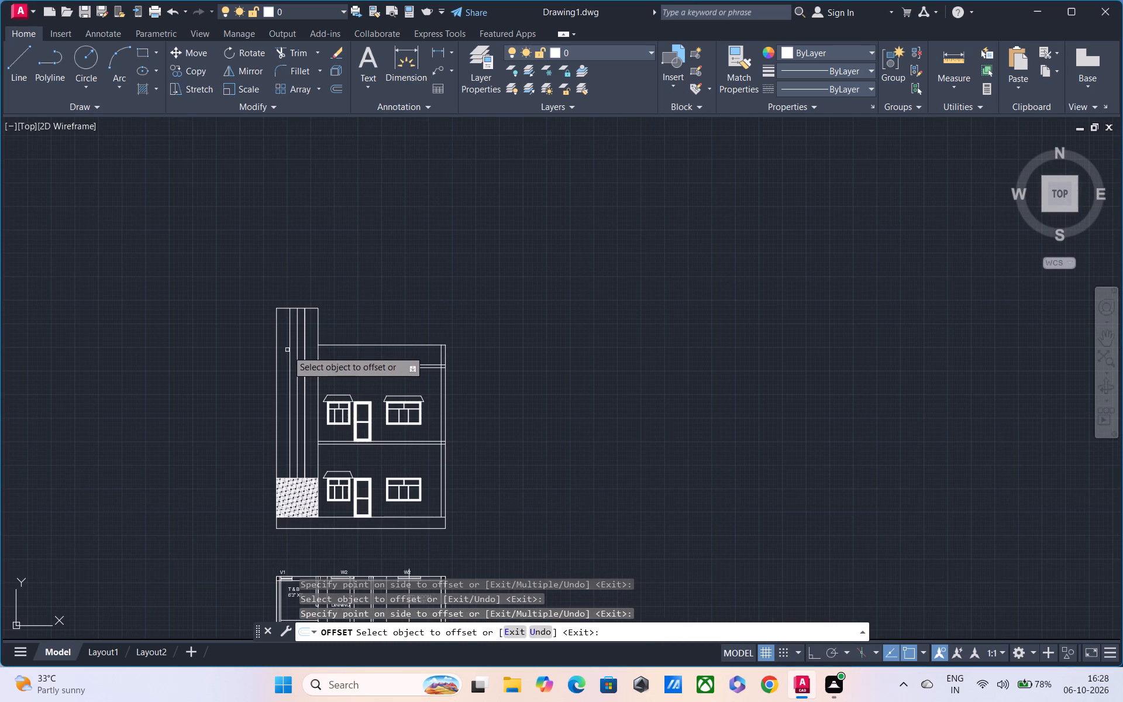
middle_drag(287, 346, 295, 395)
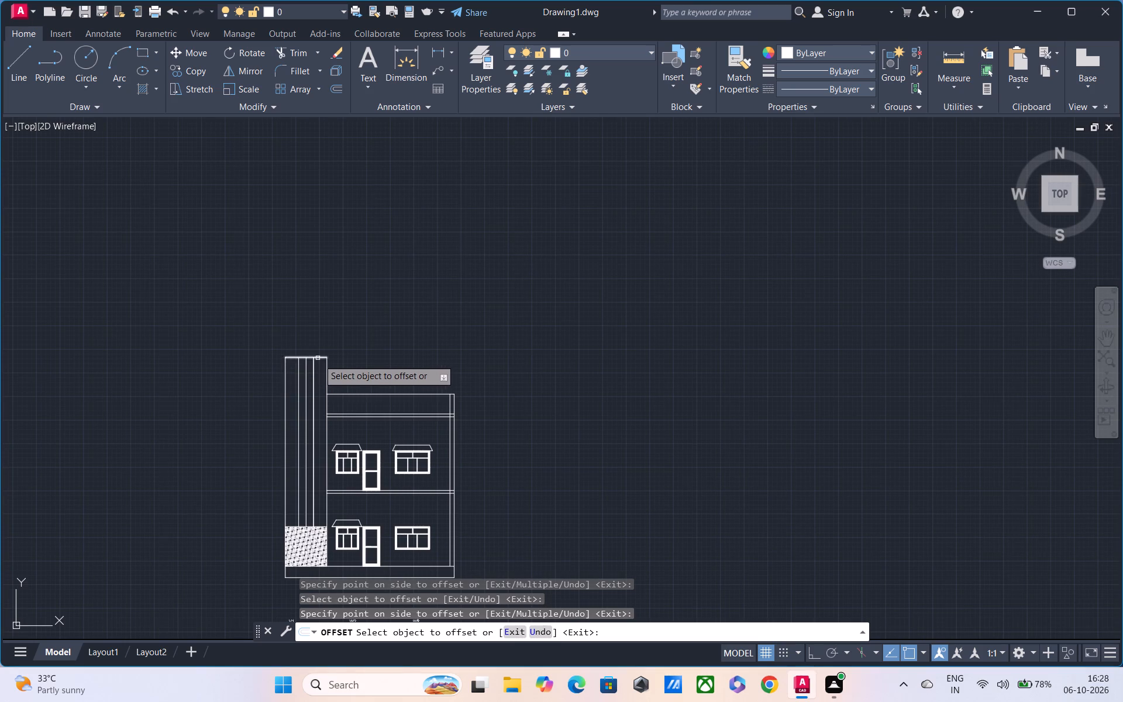
scroll(318, 359, up, 2)
click(318, 355)
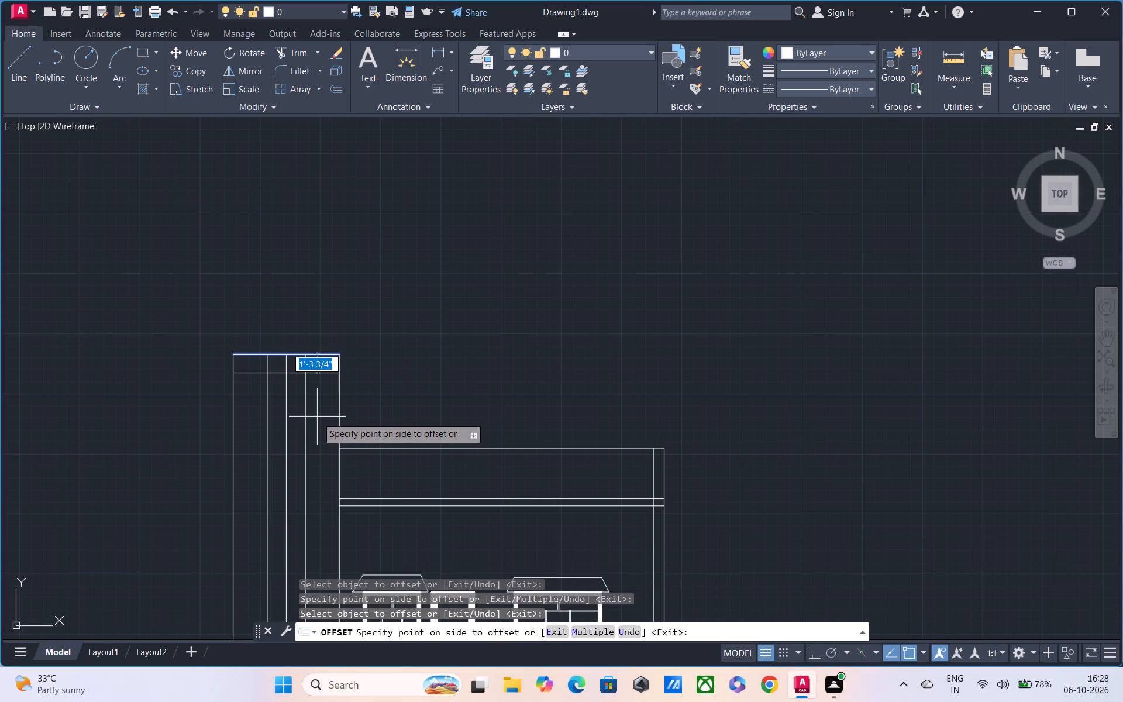
text(4')
key(Return)
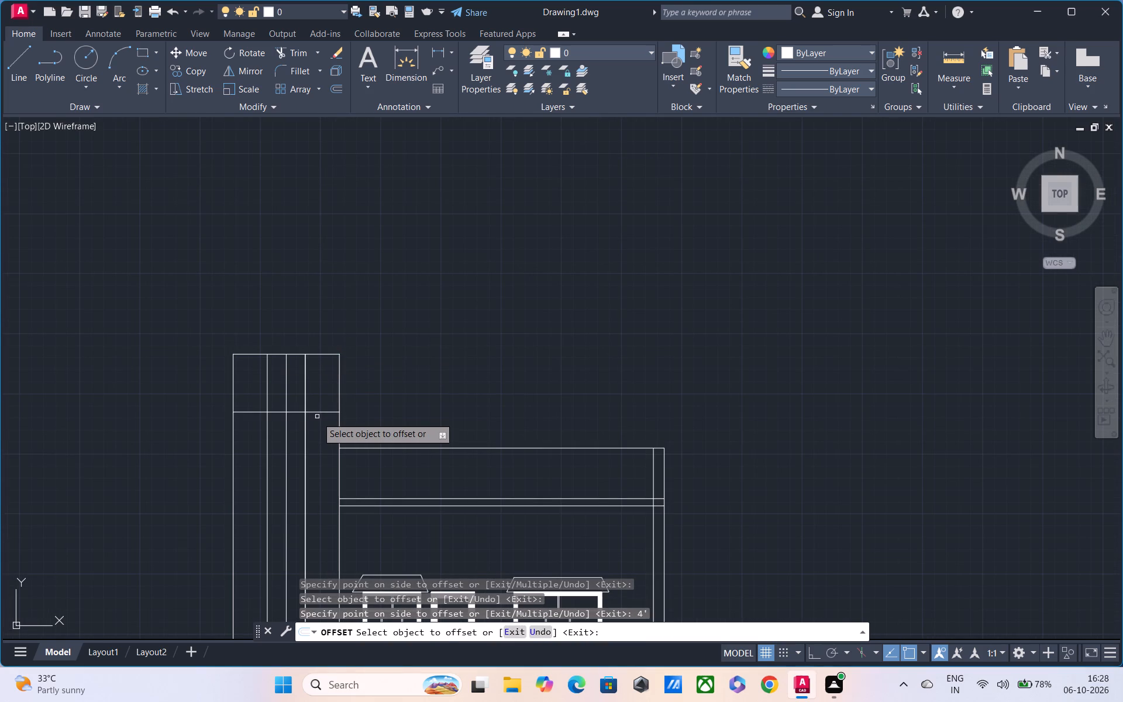
Offset the new horizontal line in the tall section another 6' downward.
middle_drag(312, 419, 334, 285)
click(337, 278)
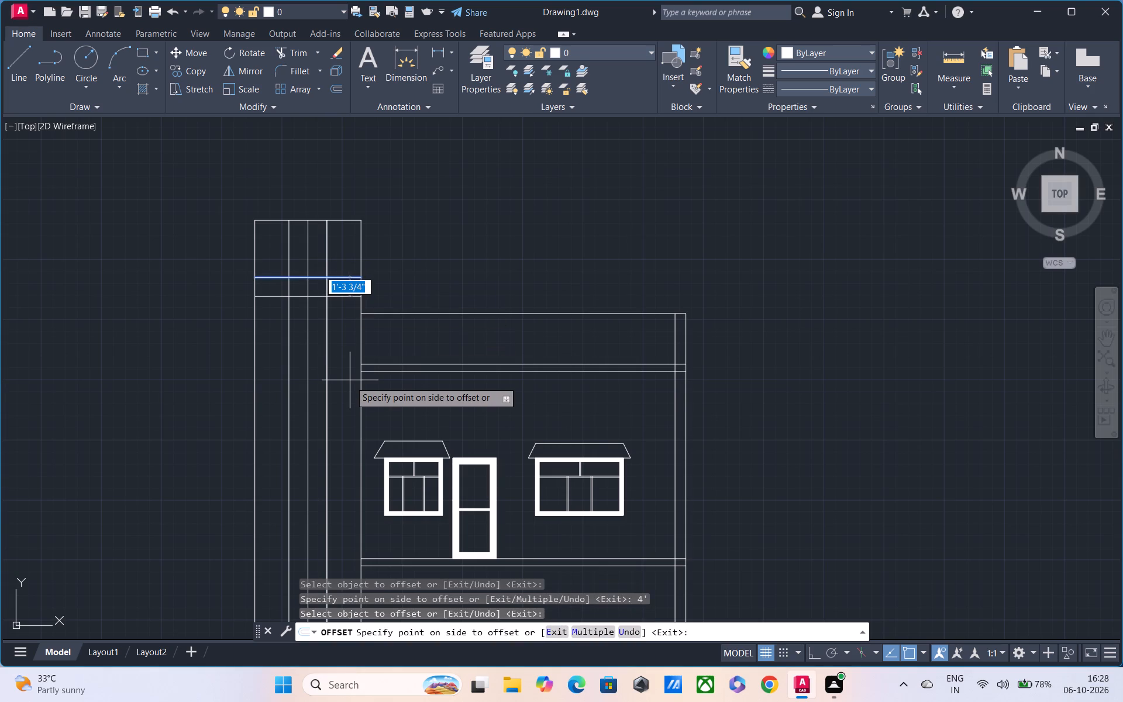
text(6')
key(Return)
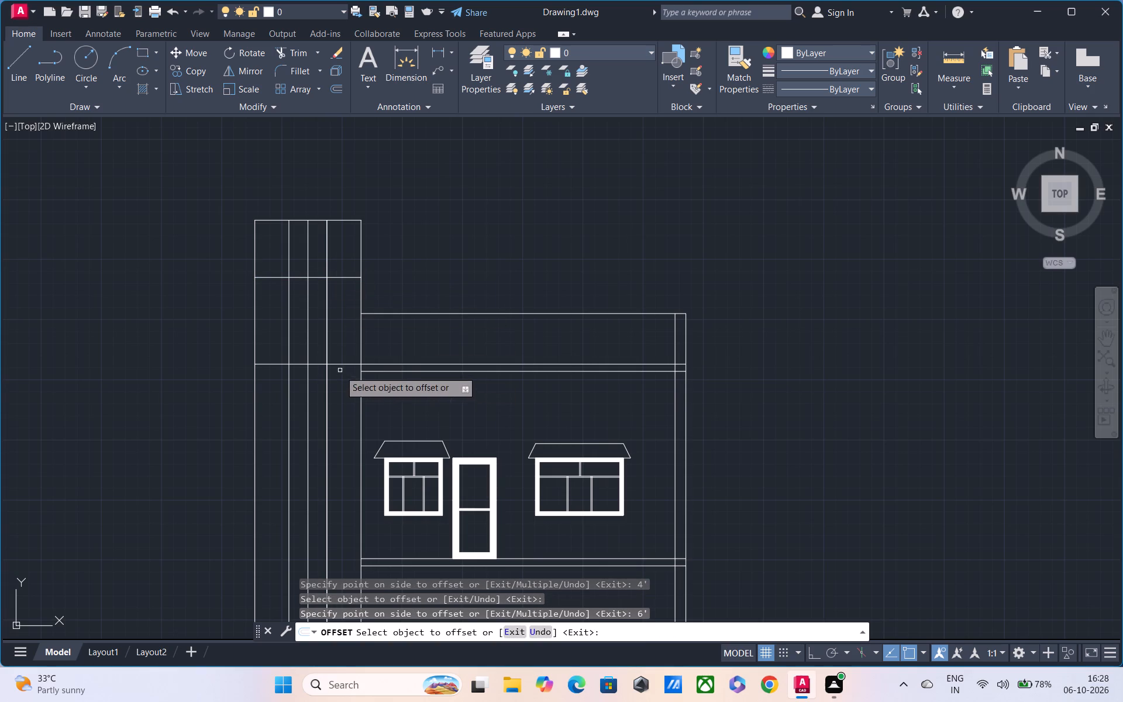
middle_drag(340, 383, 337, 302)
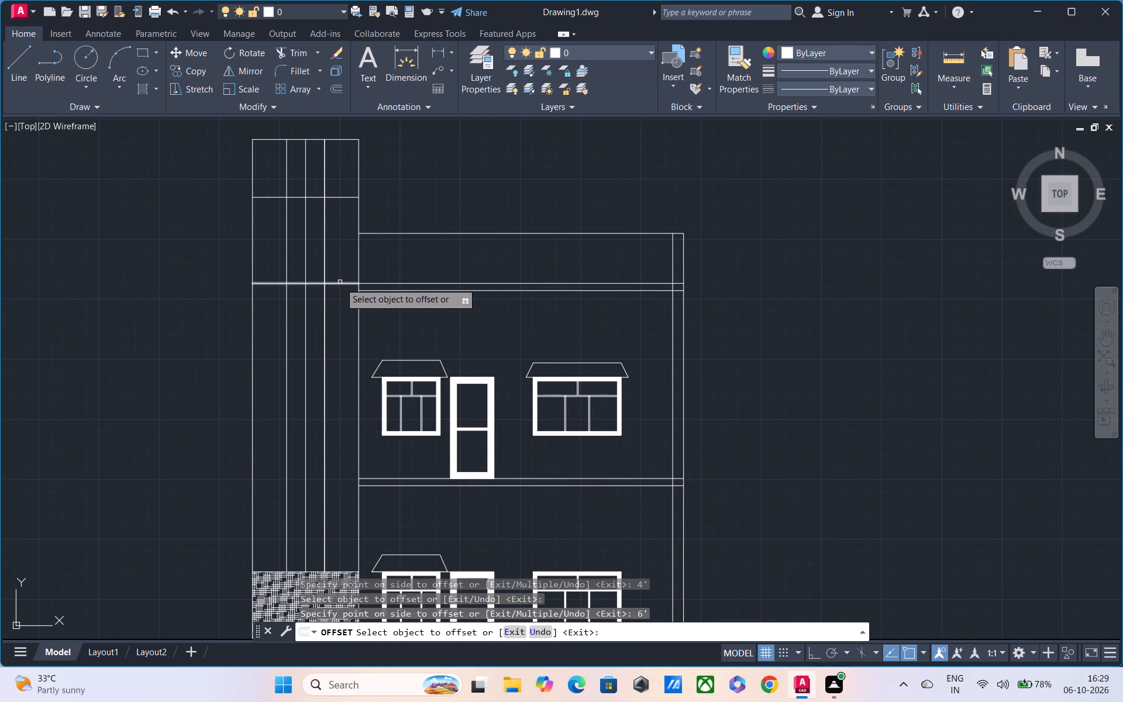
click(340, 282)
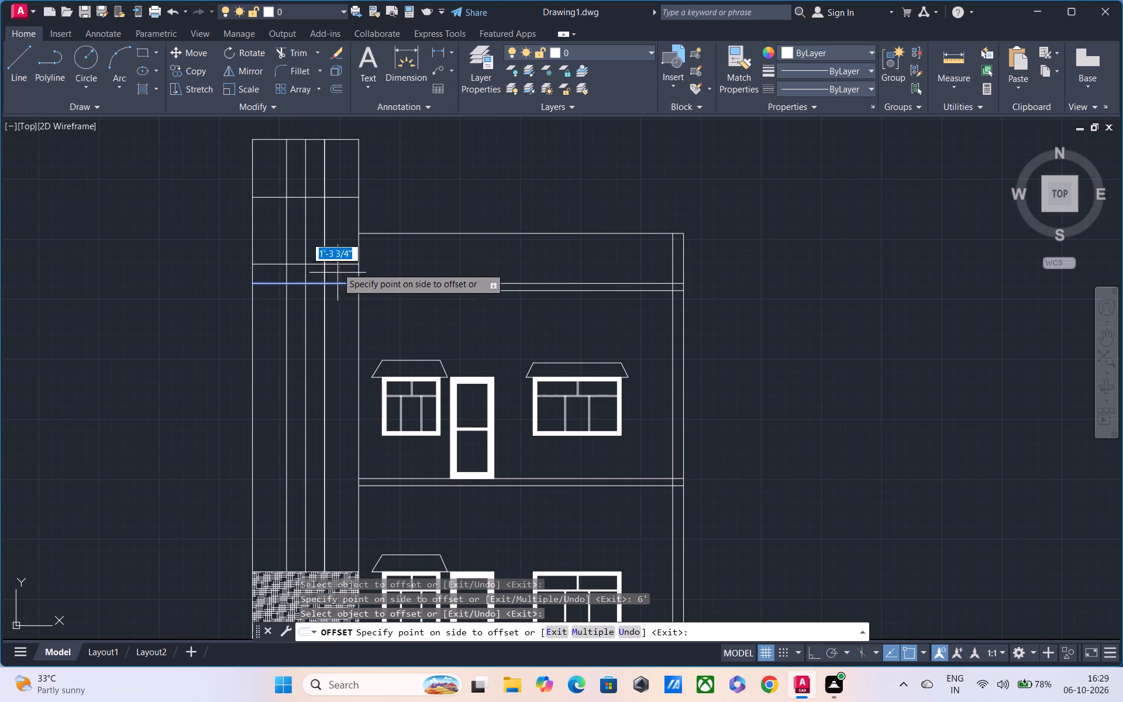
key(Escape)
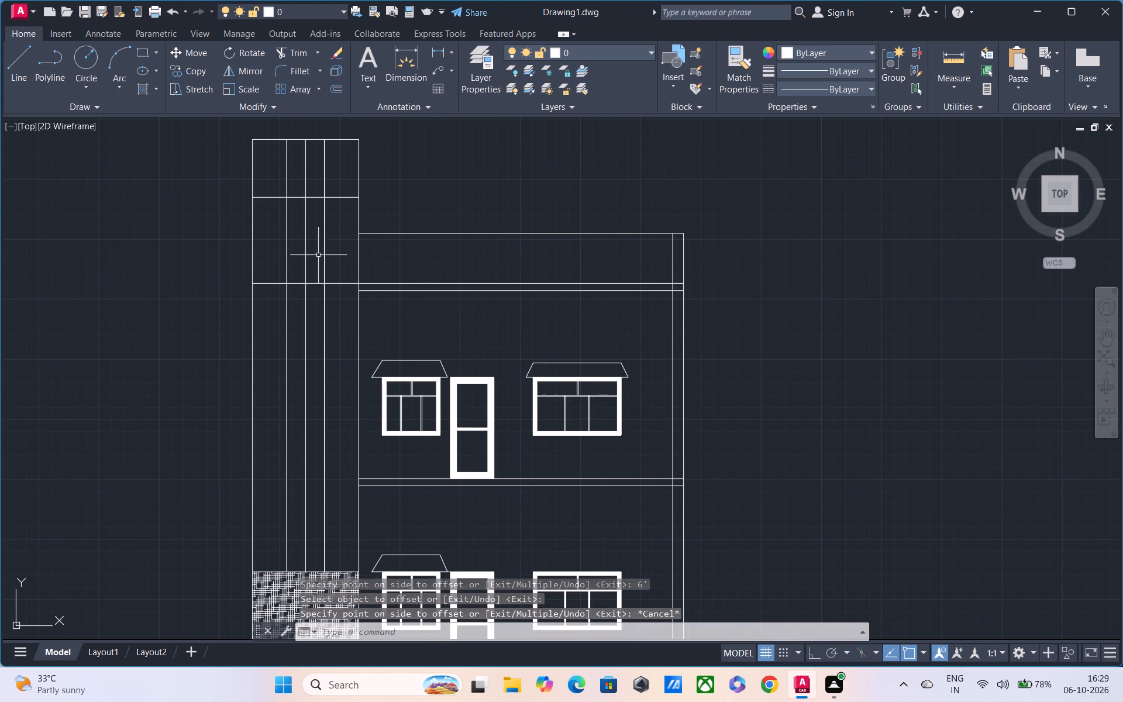
Offset the horizontal line 4' below the tall section's top edge by 2' downward.
text(O)
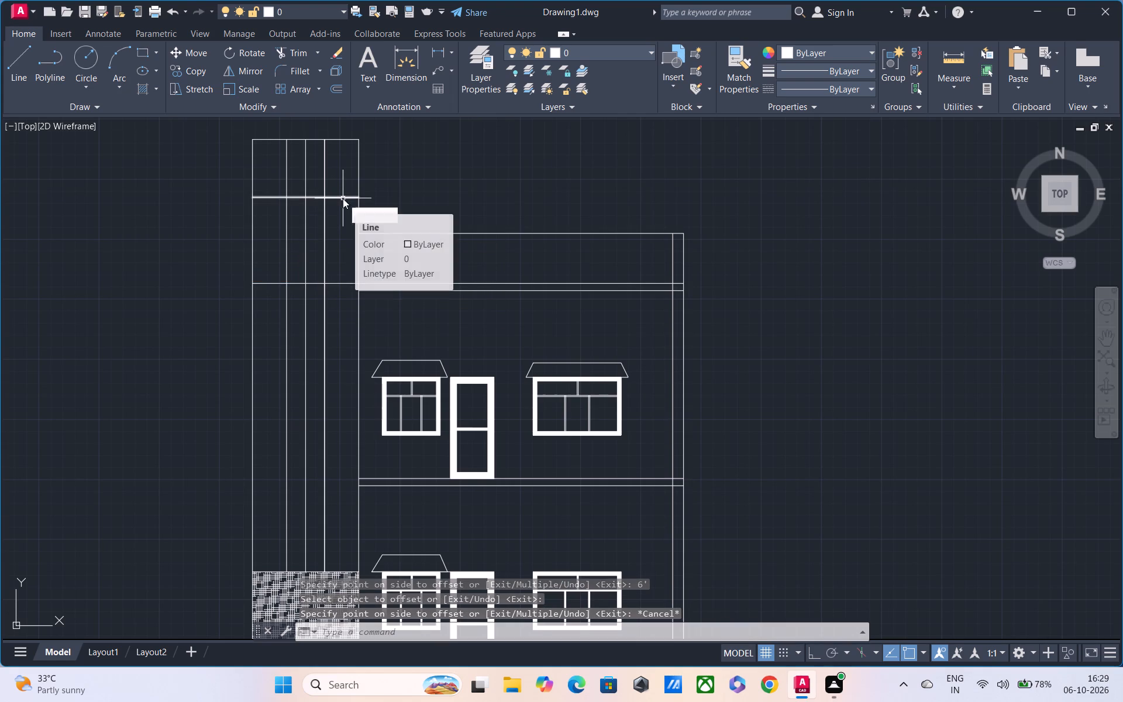
key(space)
text(2')
key(Return)
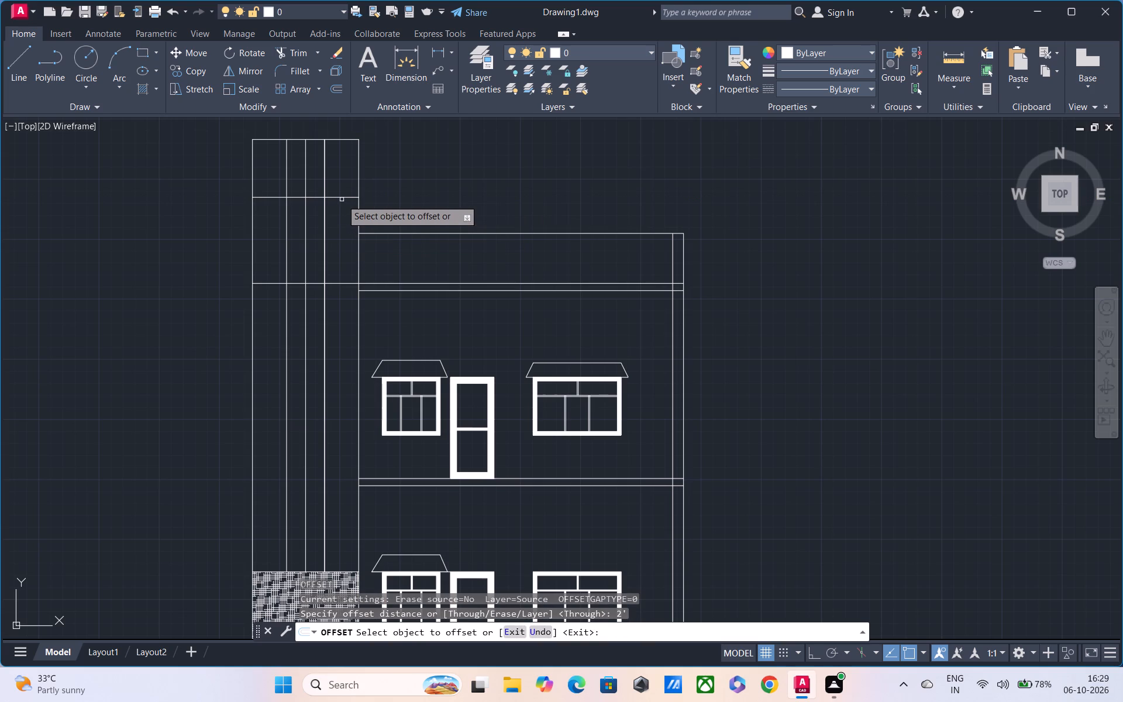
click(342, 198)
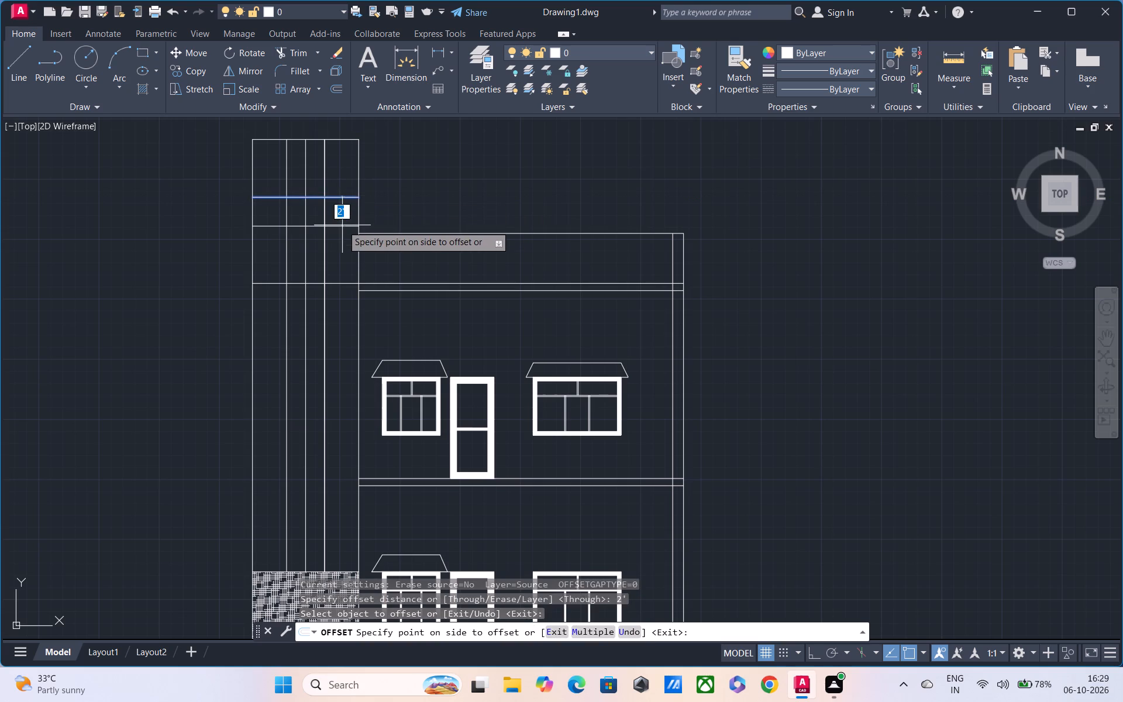
click(342, 225)
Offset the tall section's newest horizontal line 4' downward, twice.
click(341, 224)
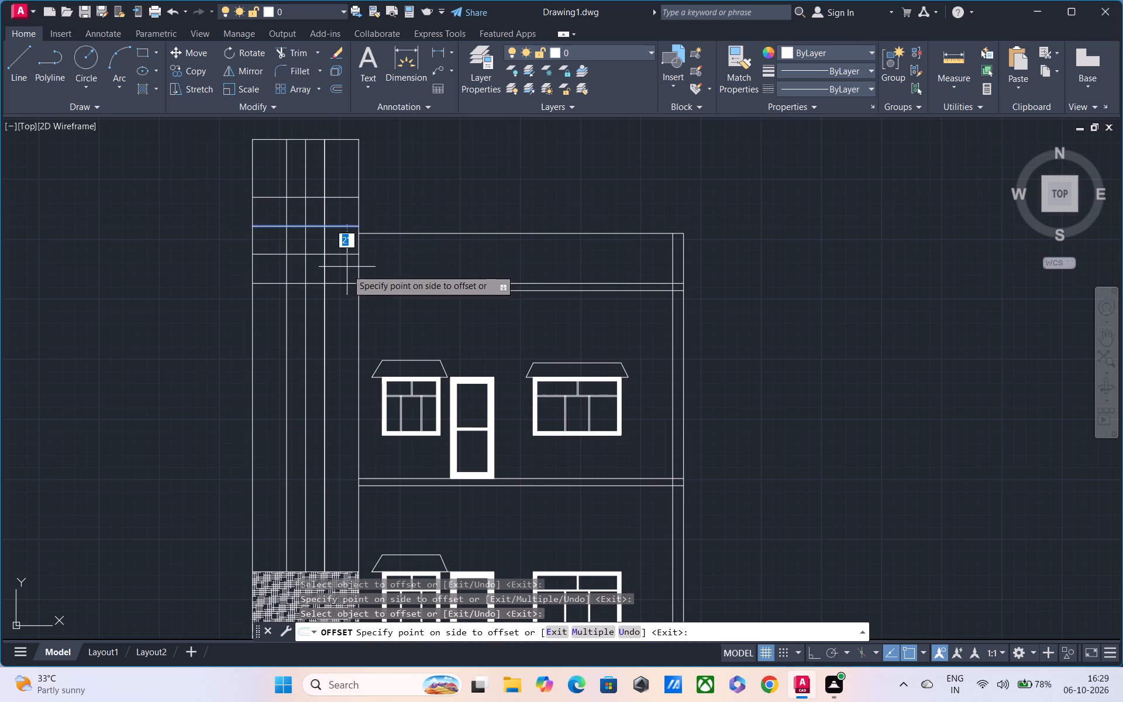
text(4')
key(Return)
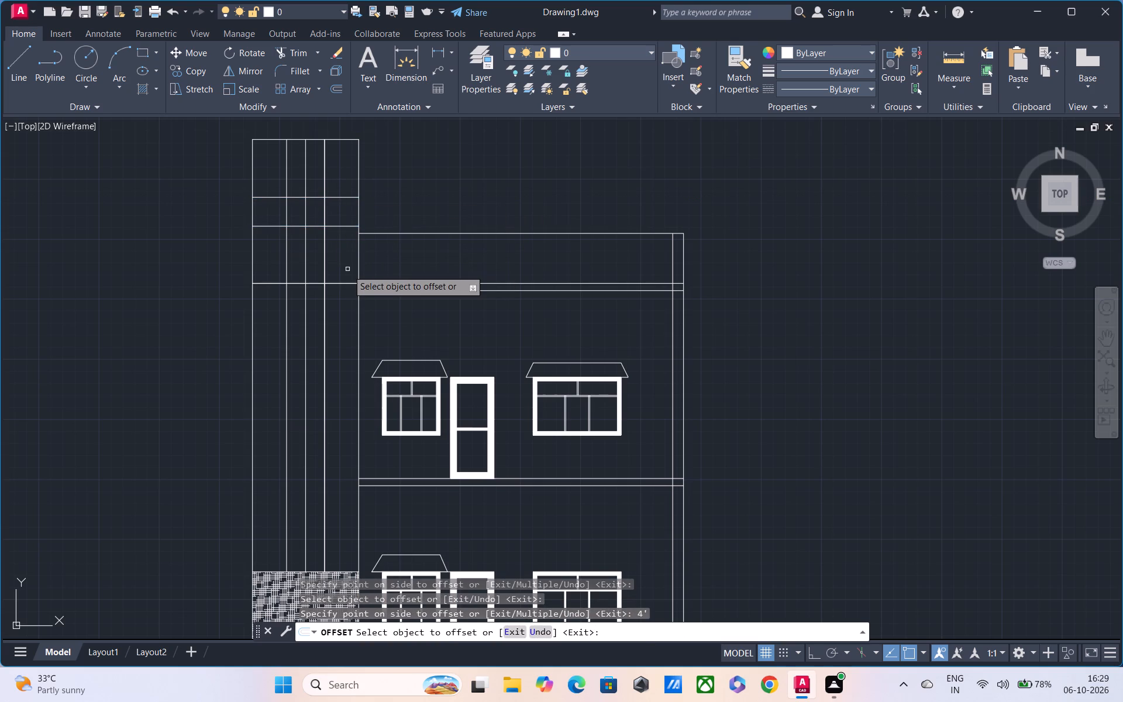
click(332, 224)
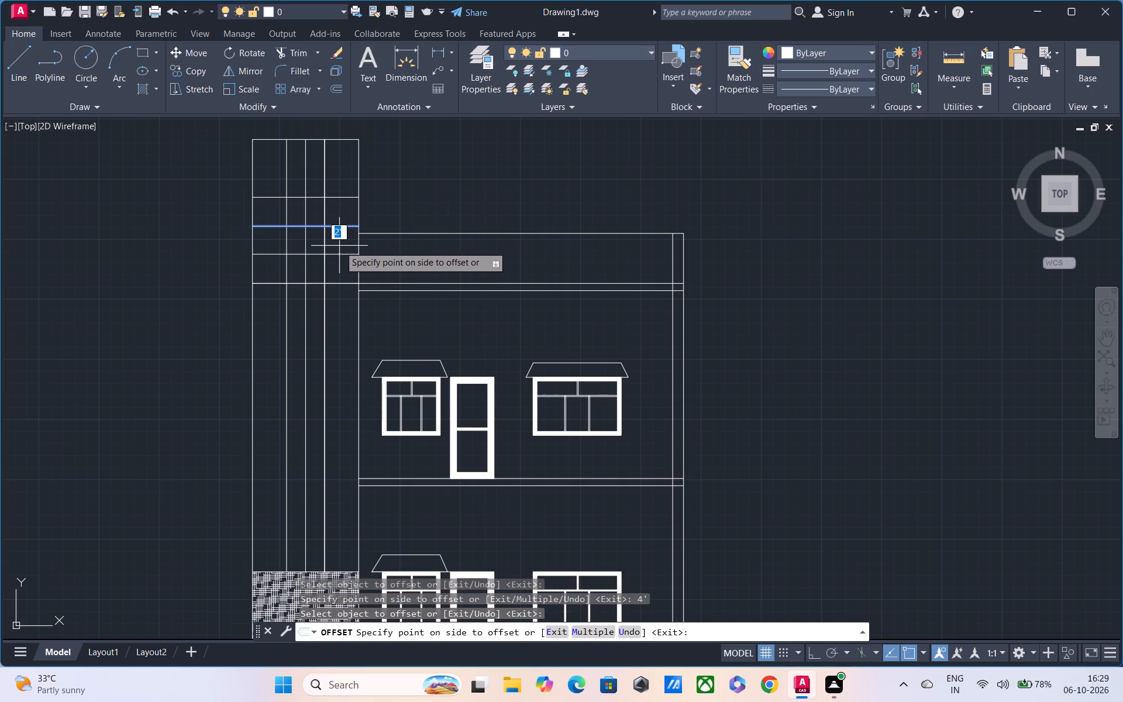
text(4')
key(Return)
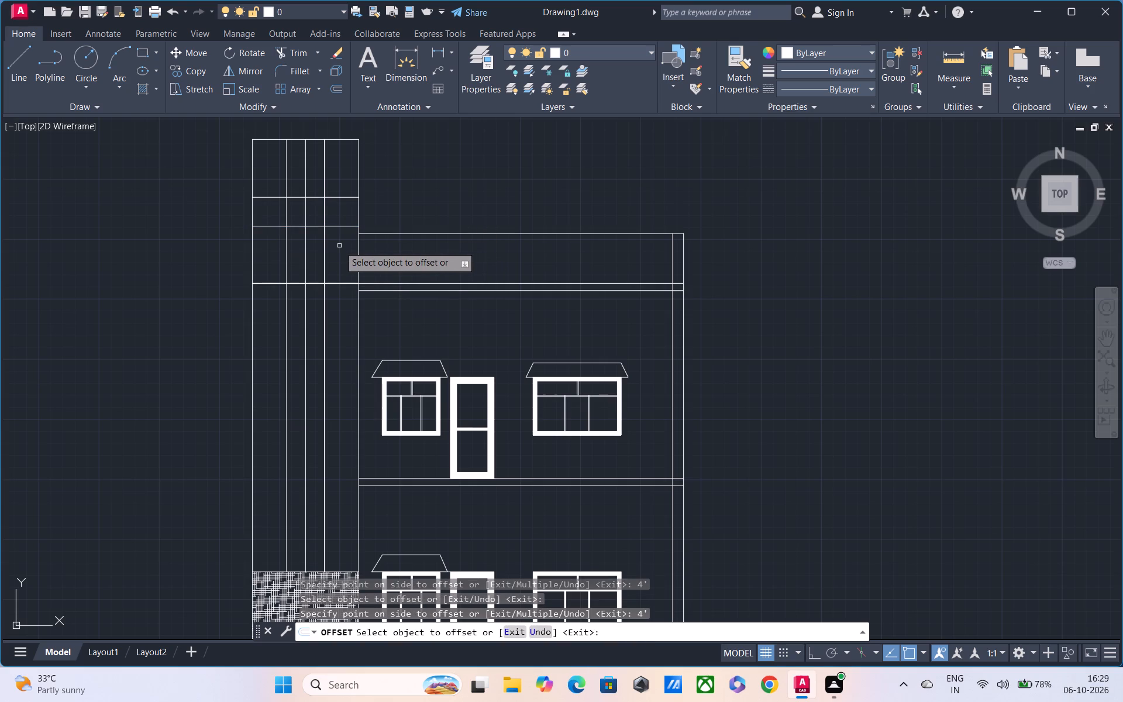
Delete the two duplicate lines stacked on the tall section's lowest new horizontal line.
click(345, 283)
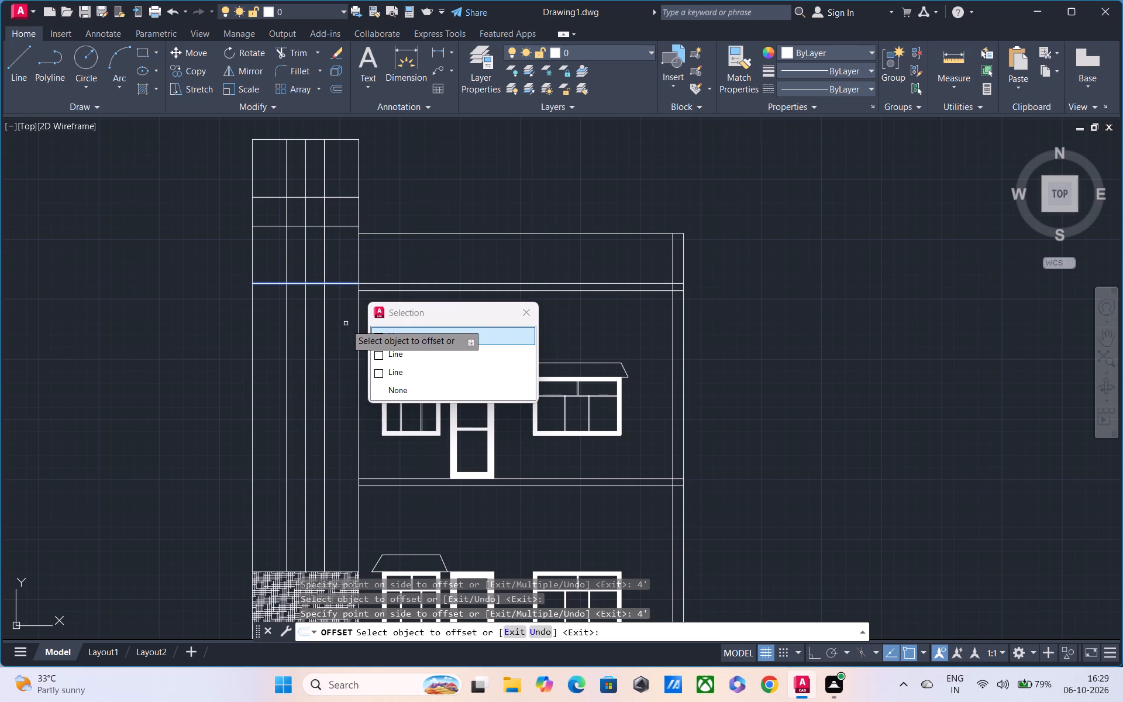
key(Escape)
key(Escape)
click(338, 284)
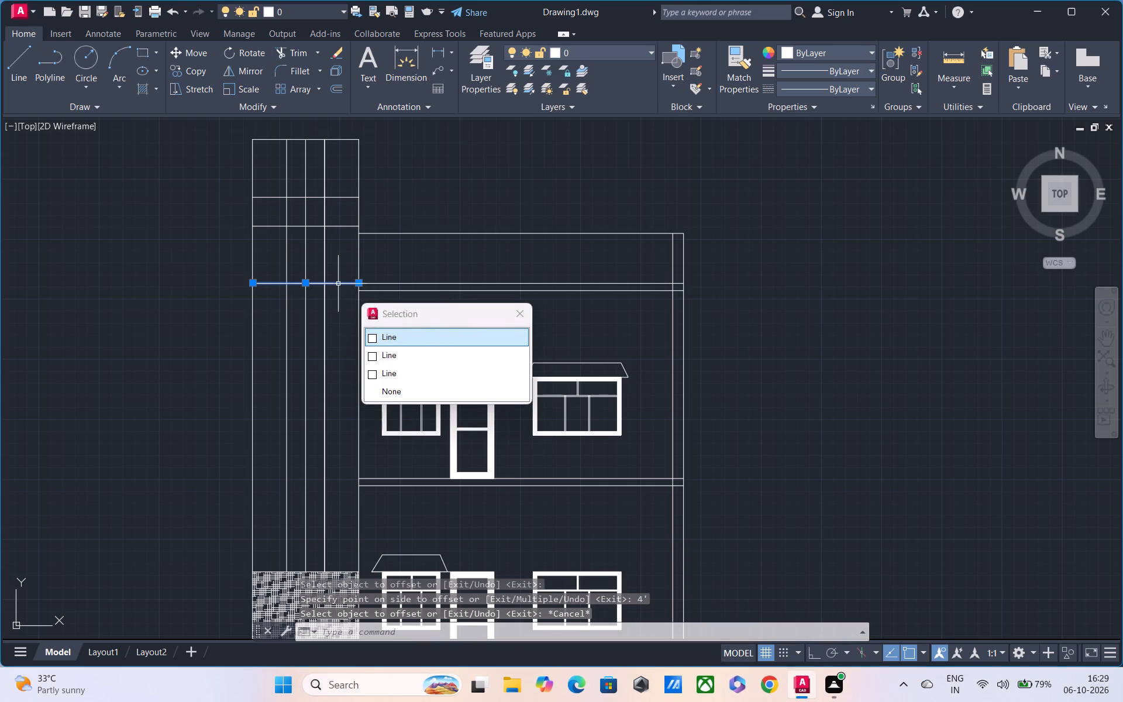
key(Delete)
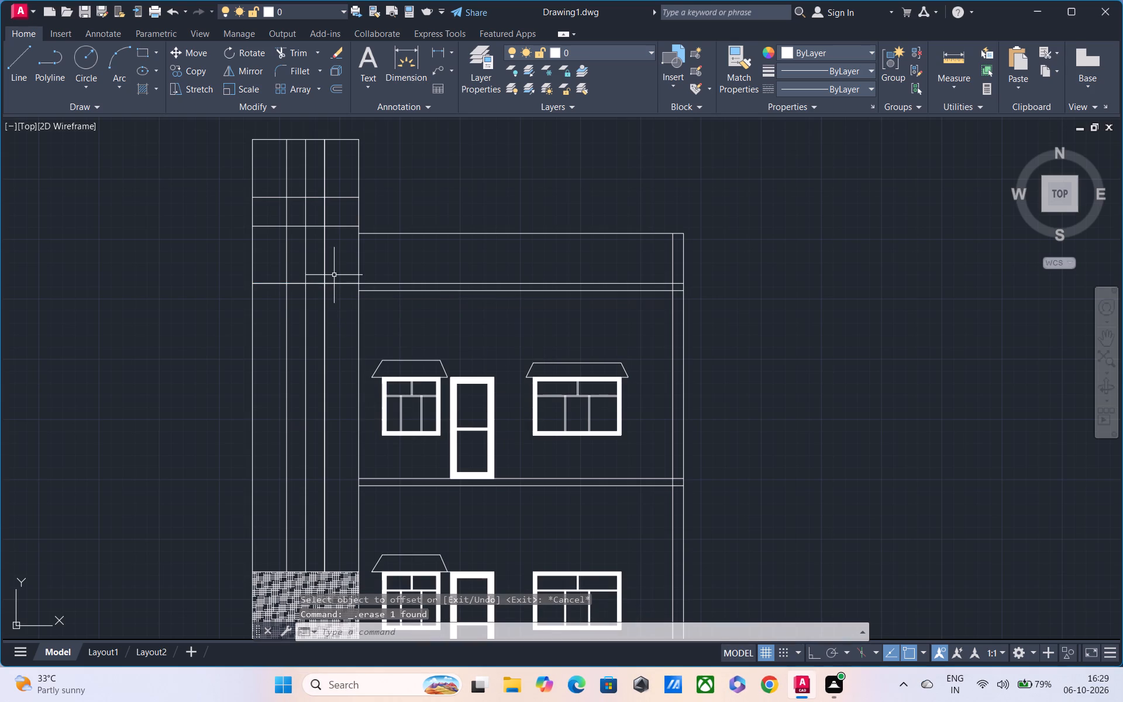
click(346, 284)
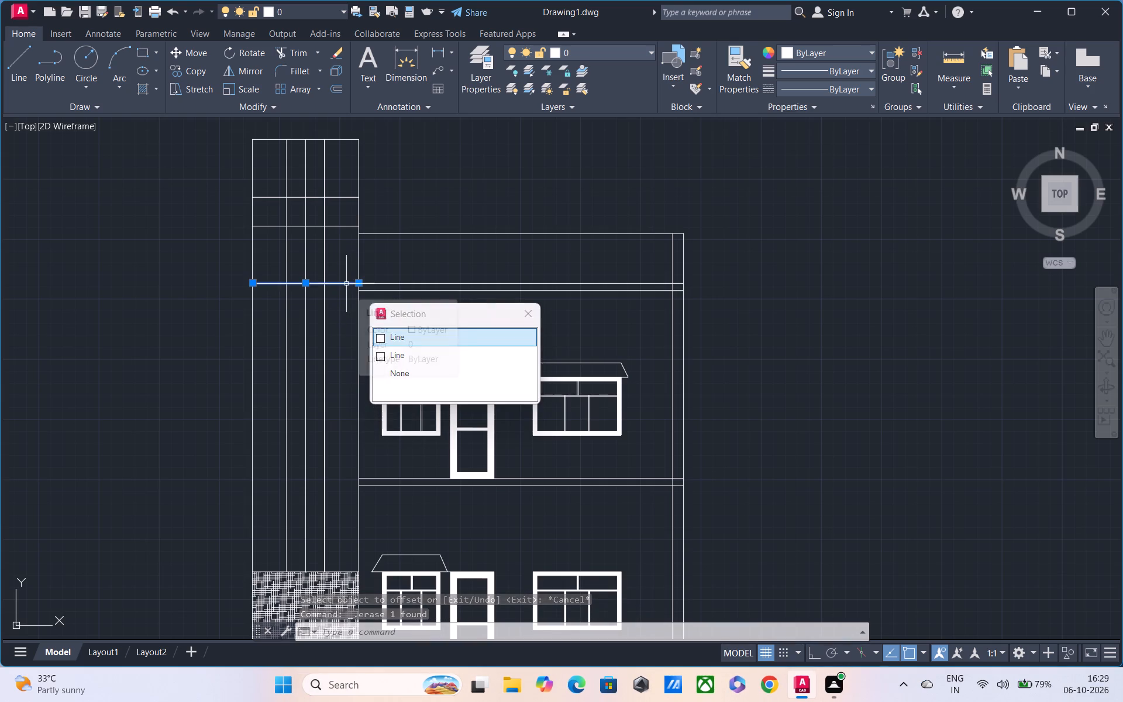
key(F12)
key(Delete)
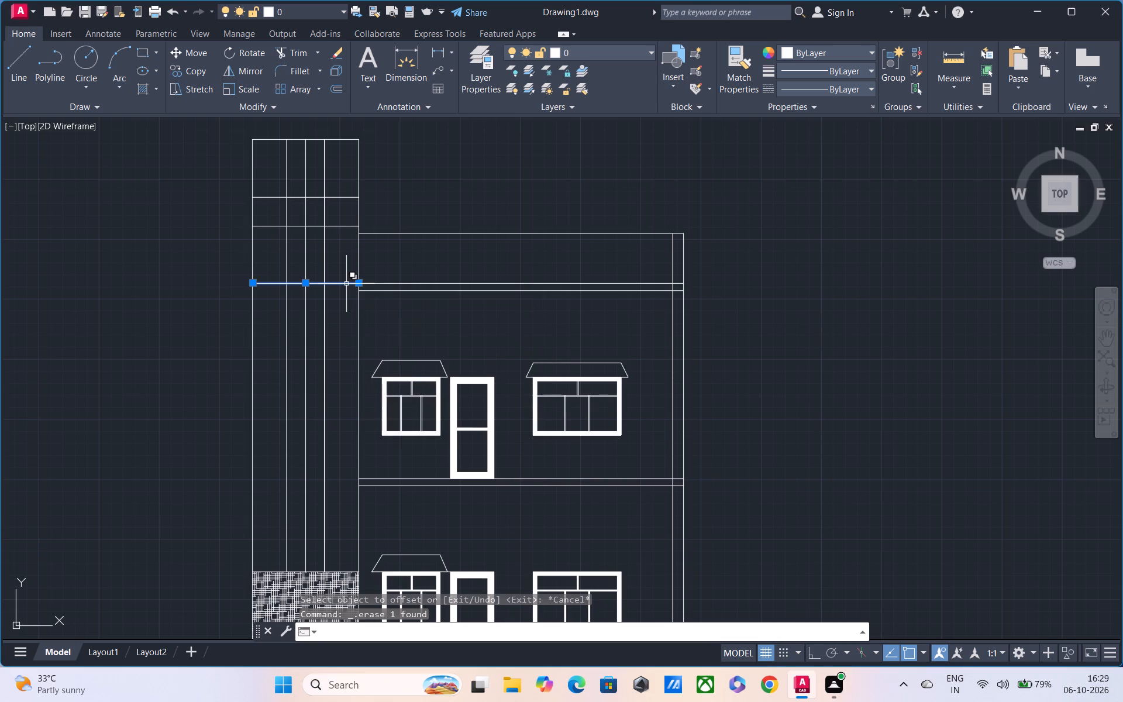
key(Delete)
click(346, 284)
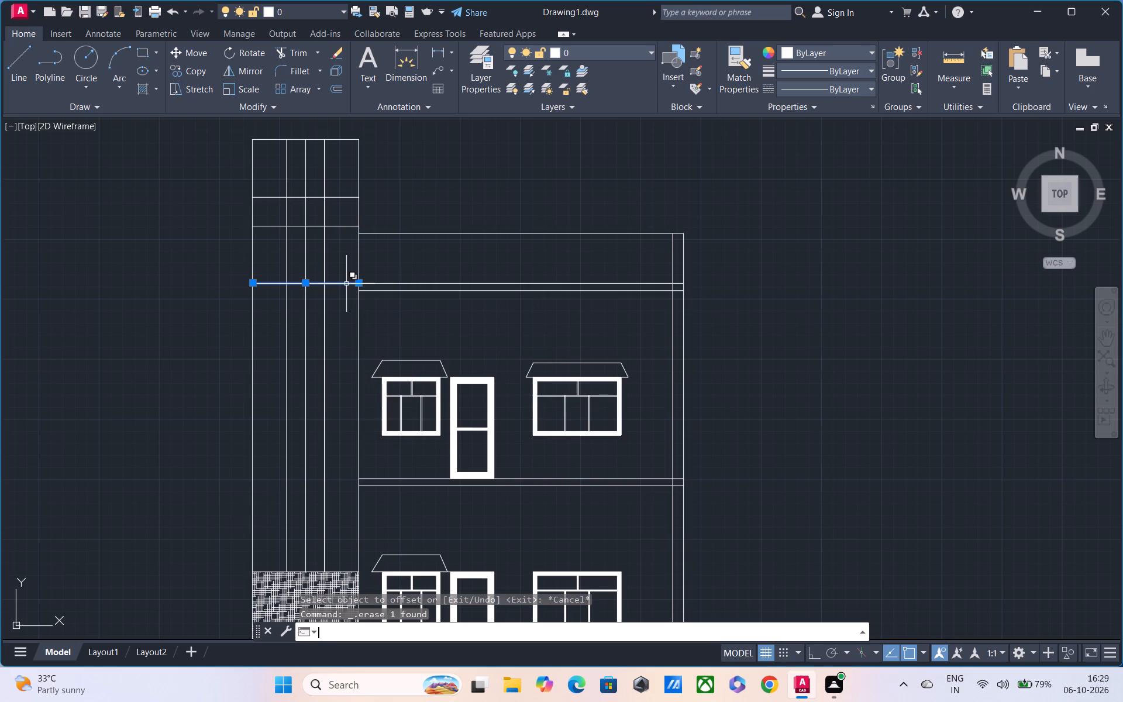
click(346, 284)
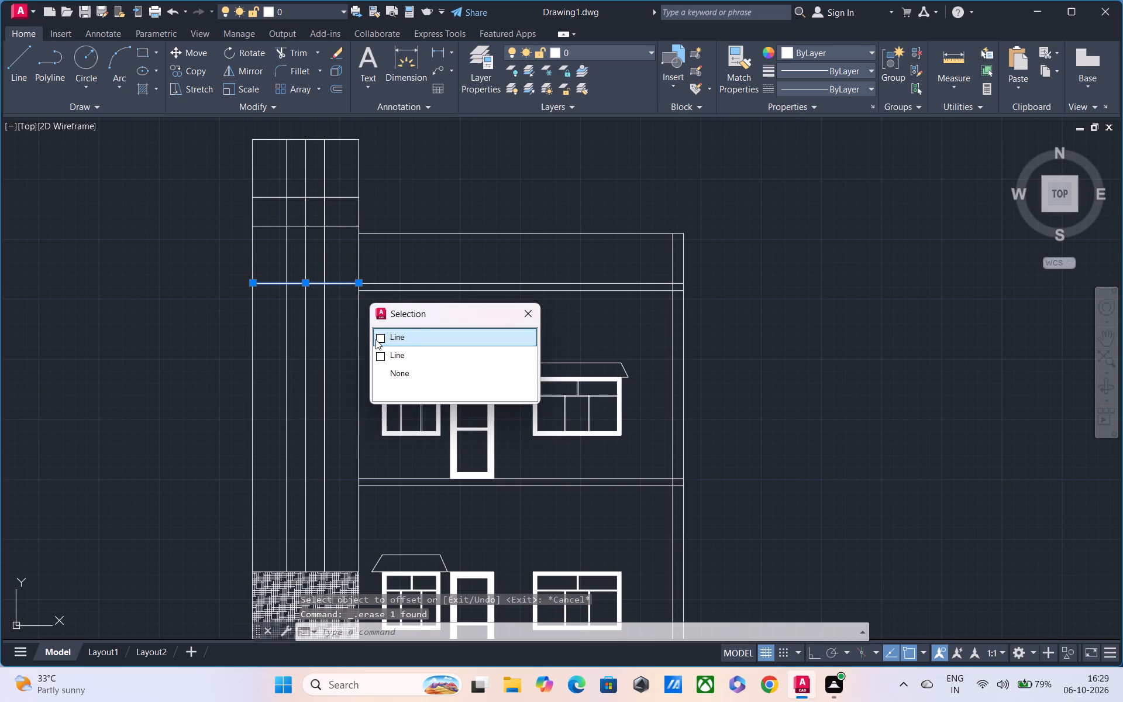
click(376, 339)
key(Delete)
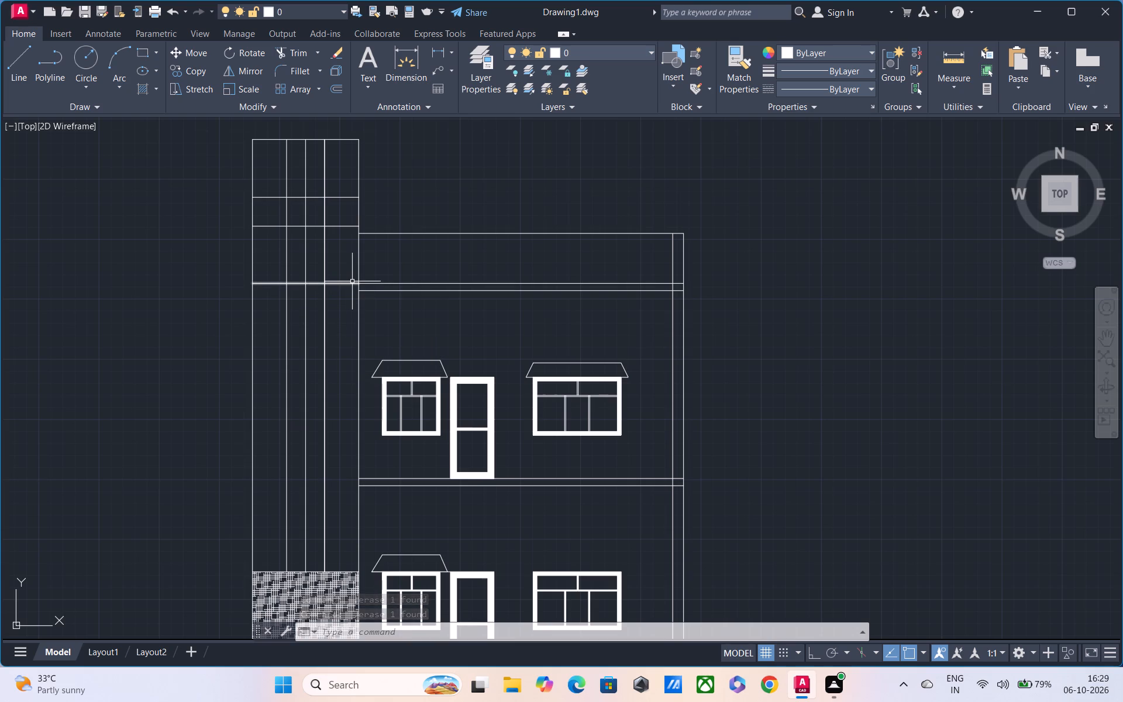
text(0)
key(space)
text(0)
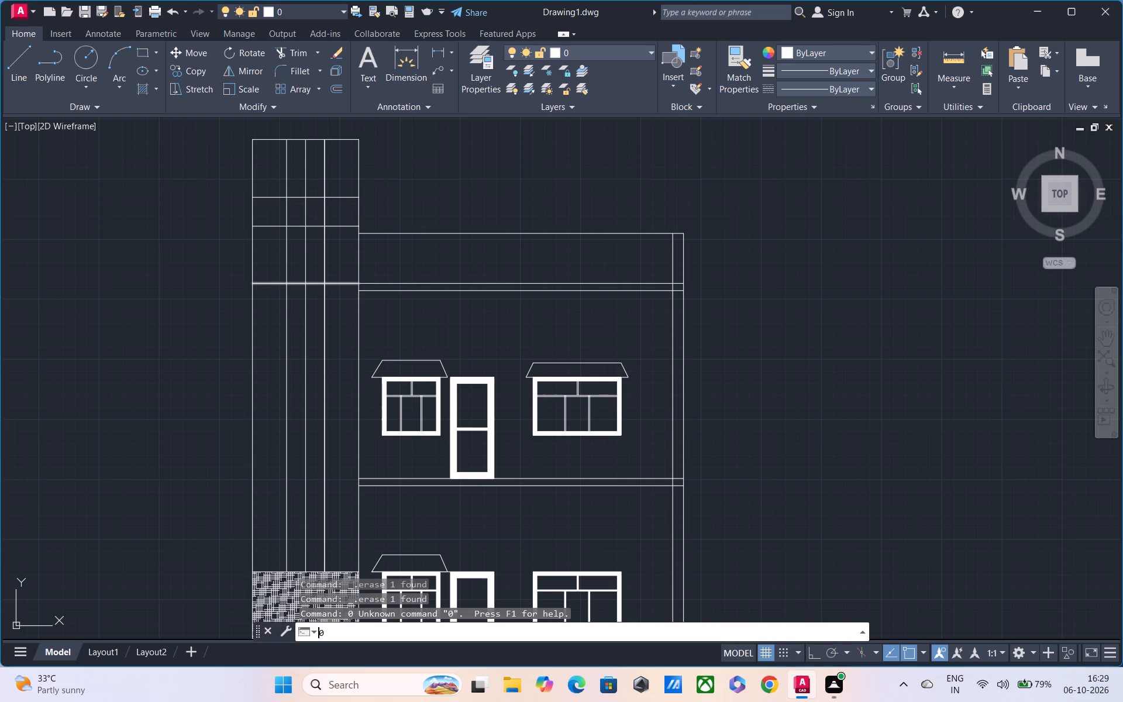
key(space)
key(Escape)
Offset the tall section's lowest horizontal line downward by a short distance picked between two points in the drawing.
text(O)
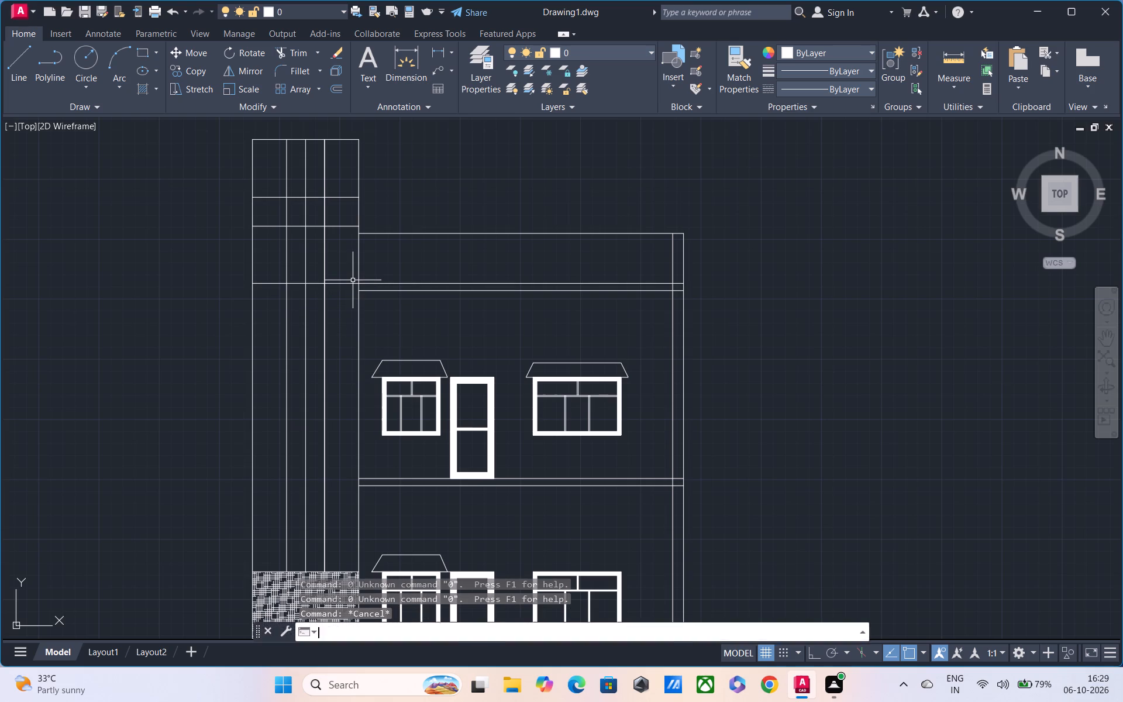
key(space)
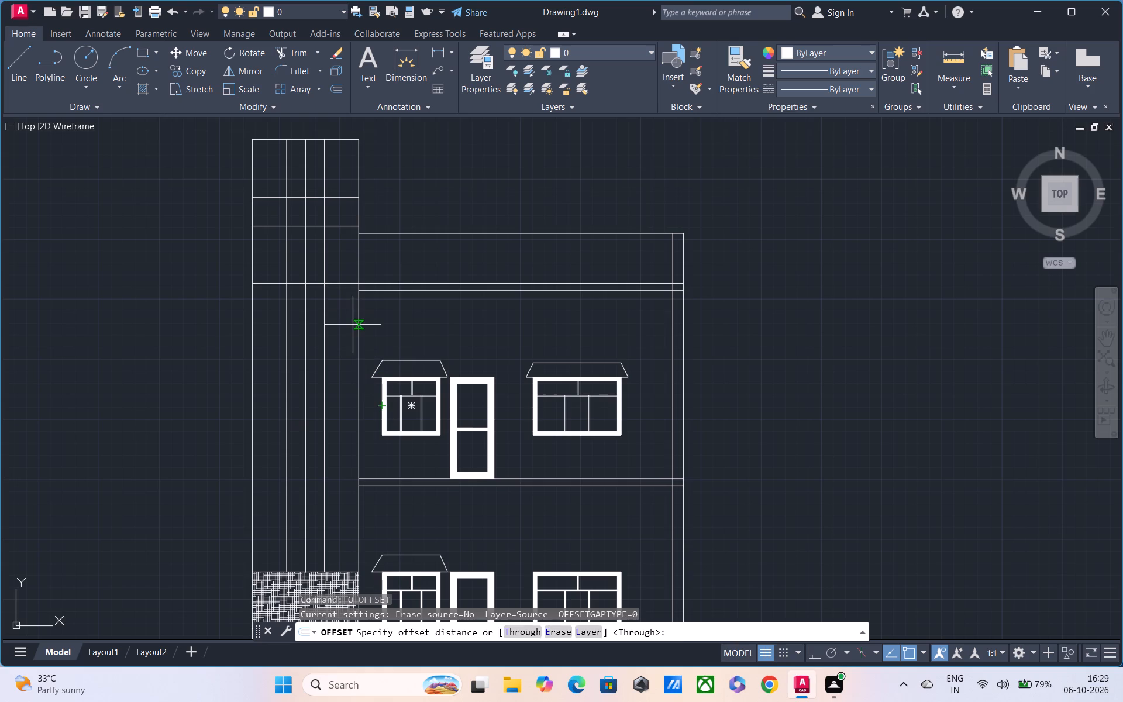
click(353, 328)
click(335, 304)
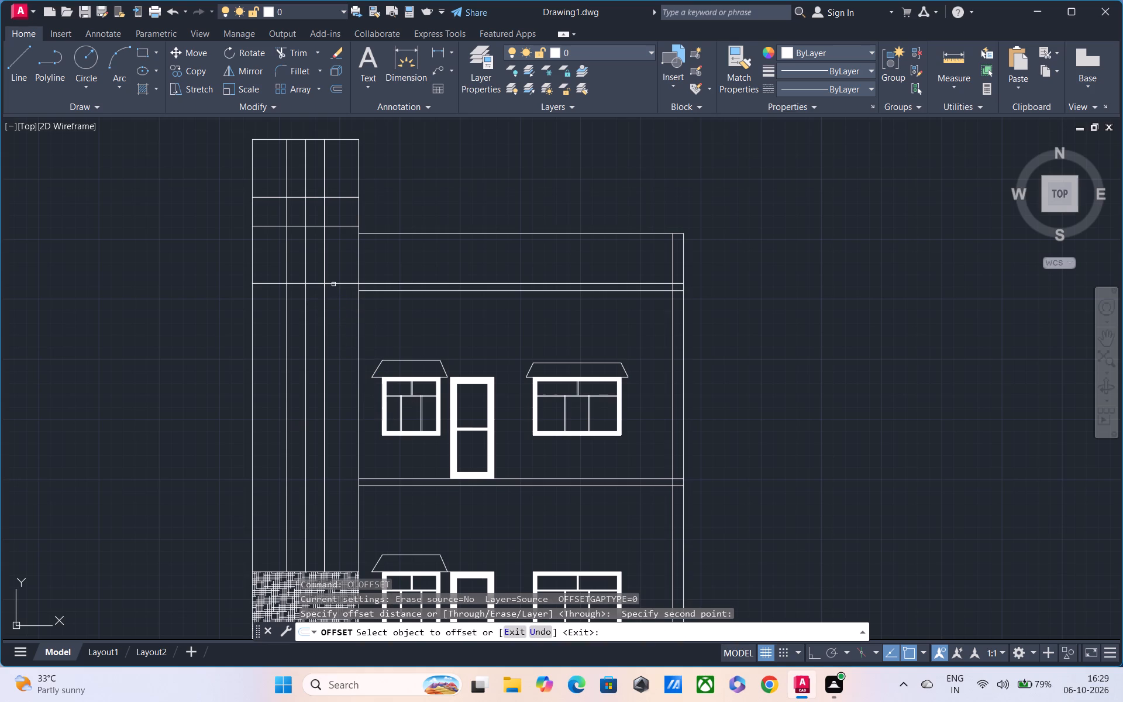
click(333, 284)
click(339, 322)
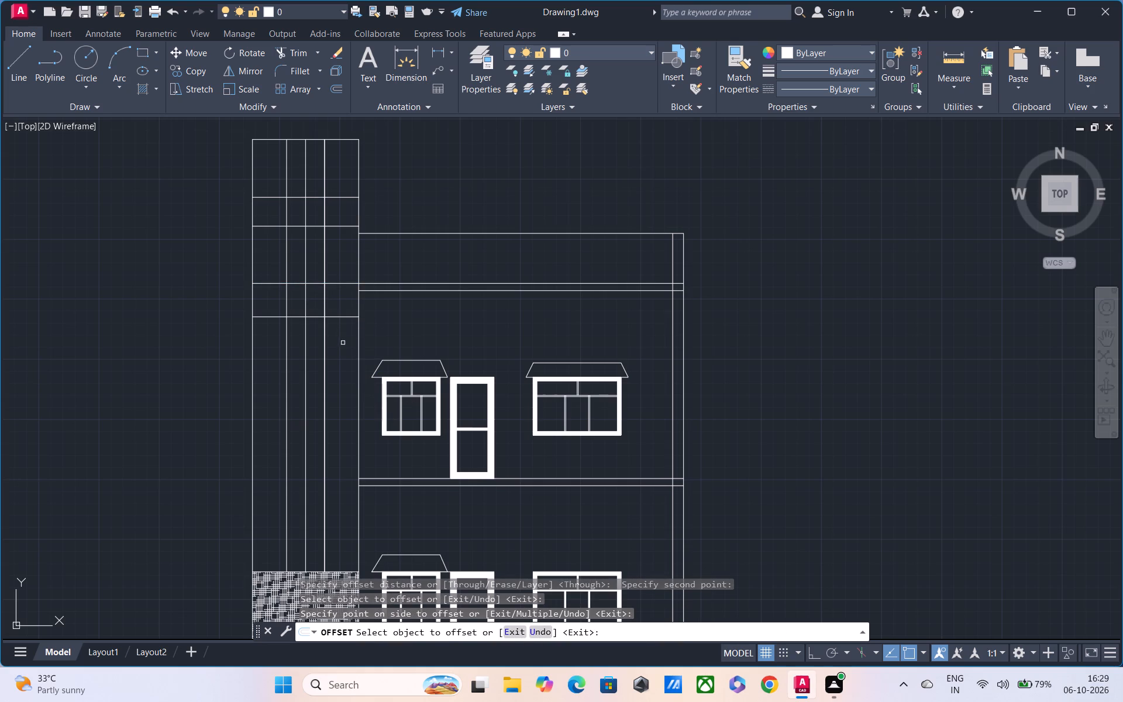
middle_drag(373, 357, 358, 404)
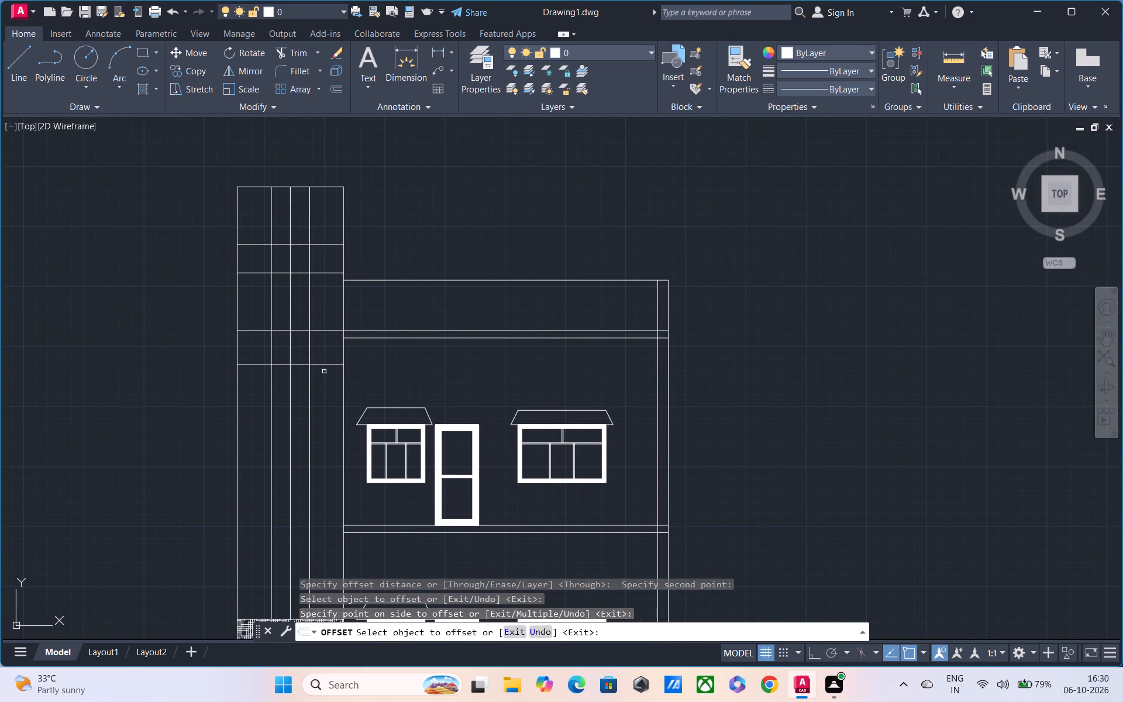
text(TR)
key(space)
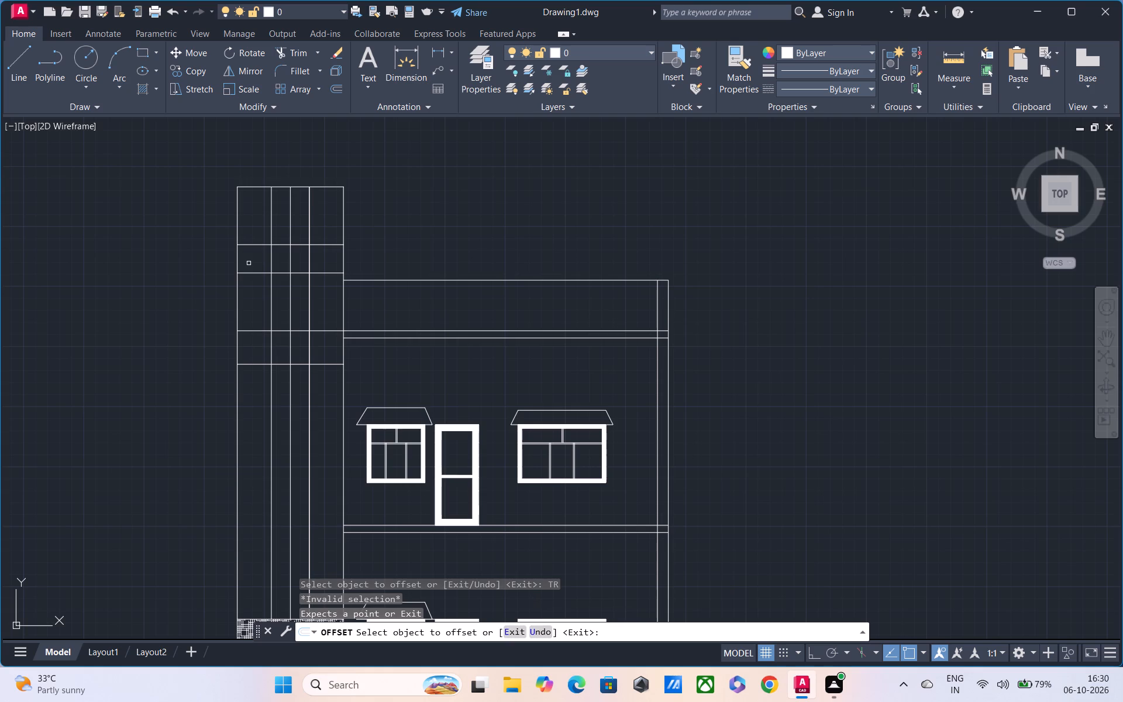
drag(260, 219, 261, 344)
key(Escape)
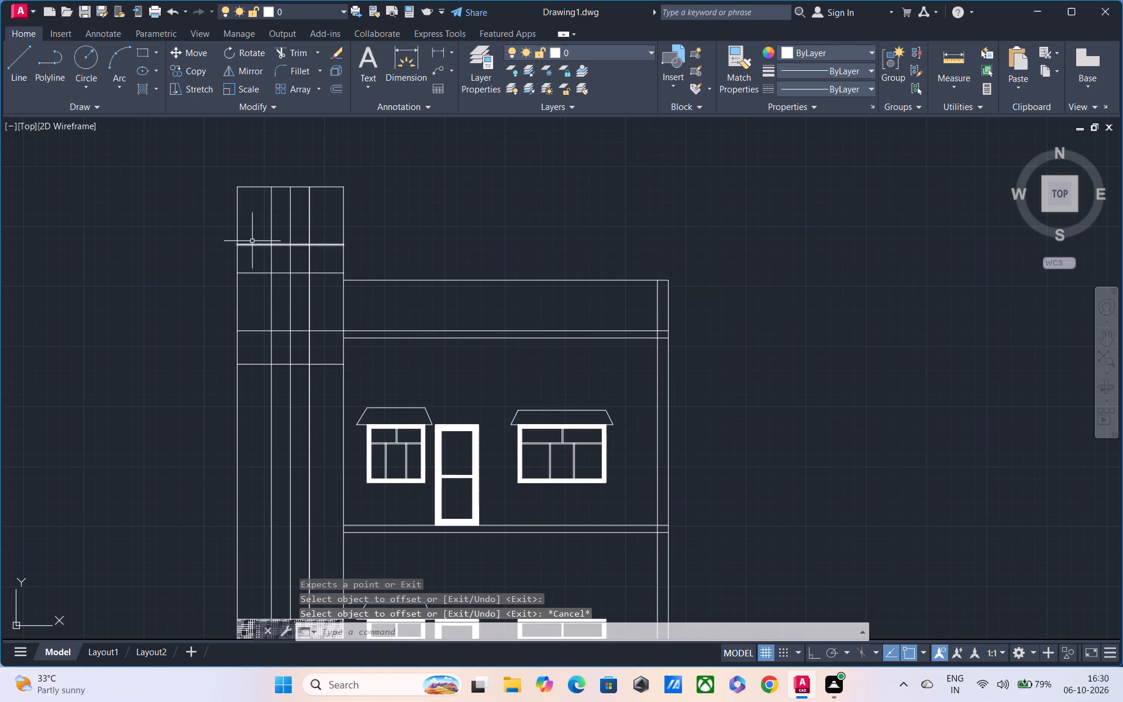
Trim the tall section's horizontal lines outside the central vertical strip and the vertical lines above the uppermost horizontal line.
text(TR)
key(space)
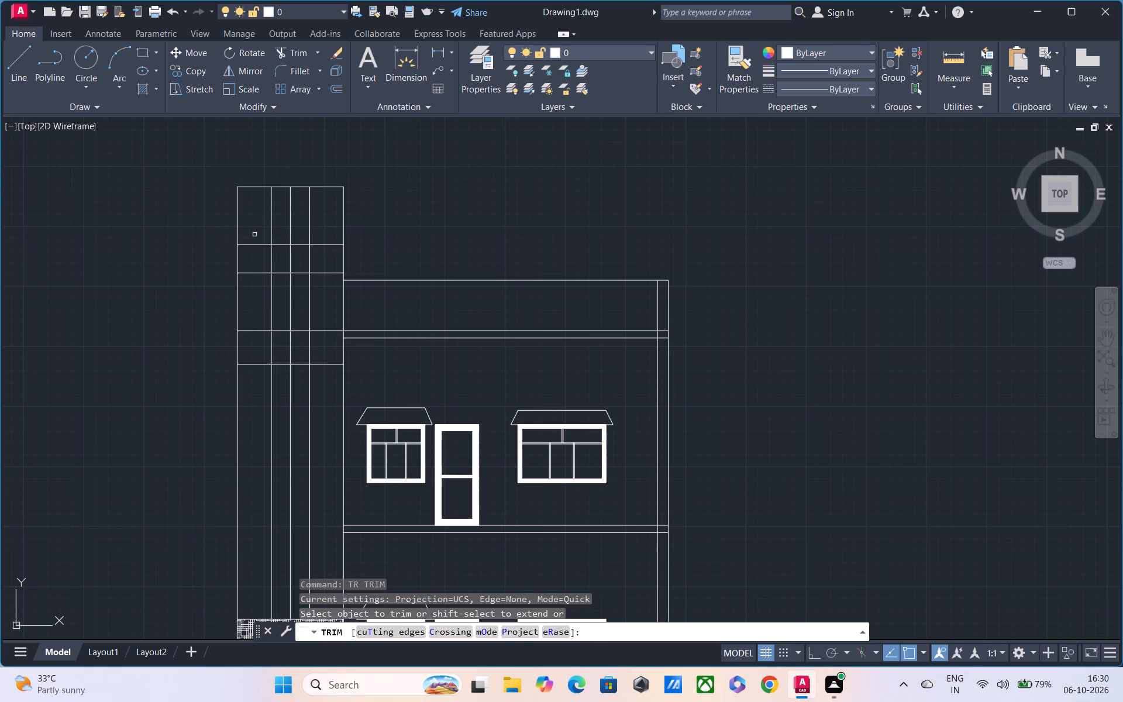
drag(254, 235, 249, 373)
drag(256, 224, 281, 224)
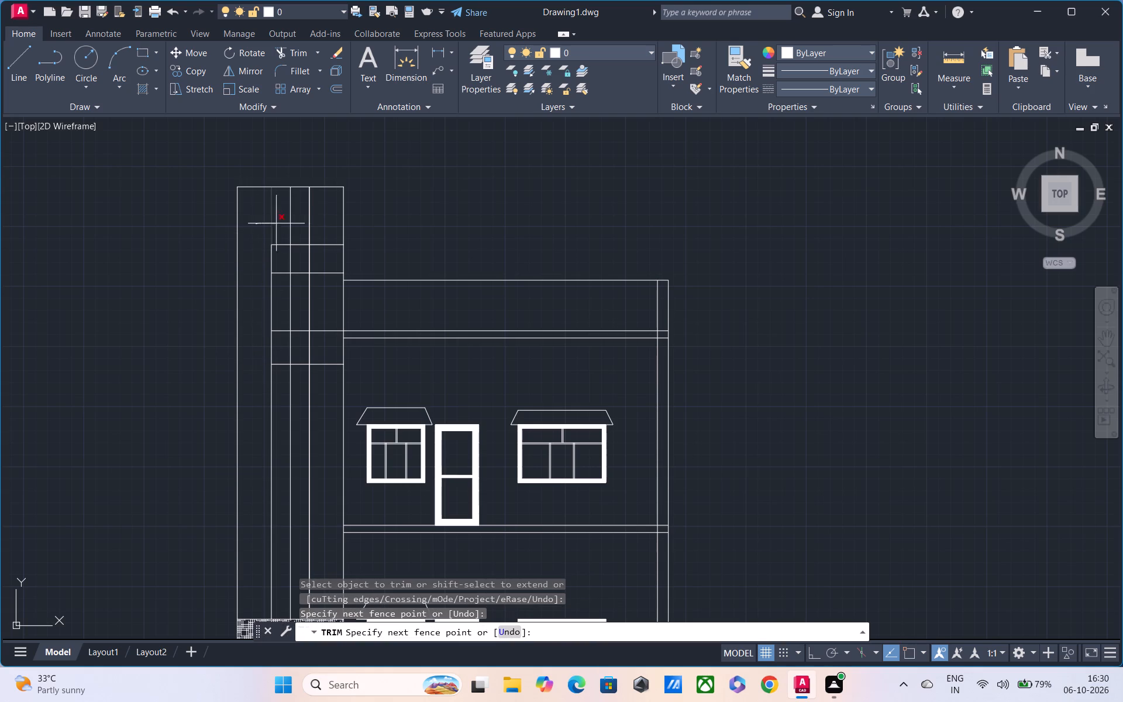
drag(281, 224, 329, 384)
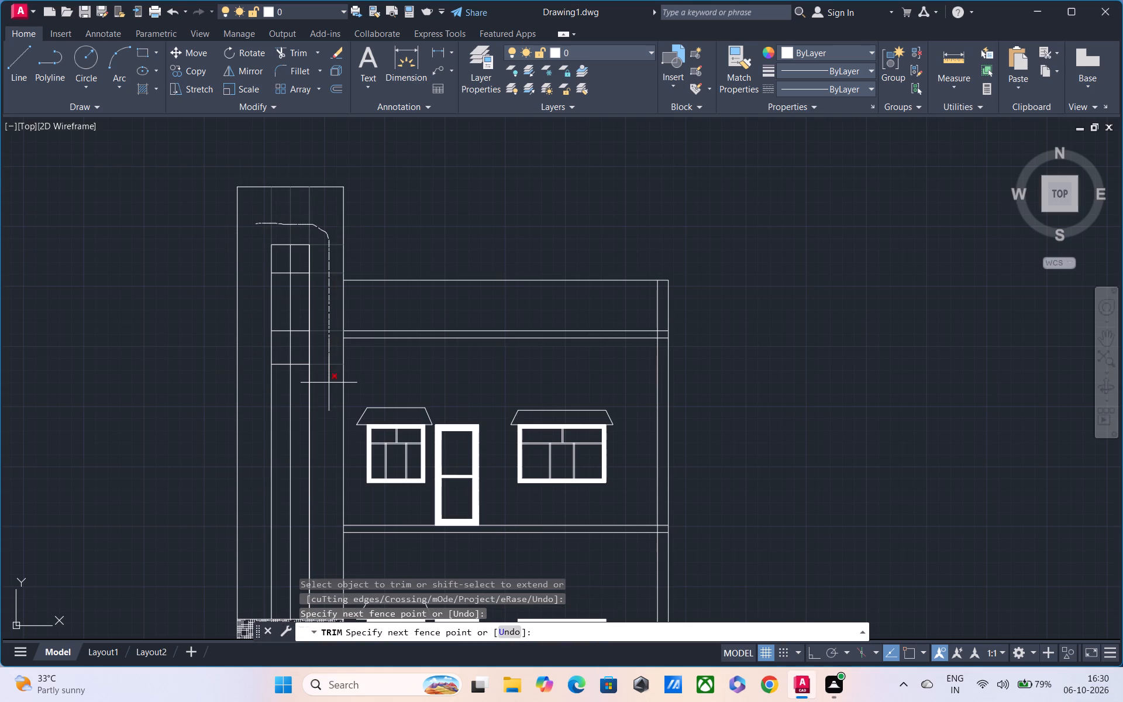
drag(329, 384, 328, 386)
middle_drag(316, 345, 299, 383)
middle_drag(296, 367, 289, 316)
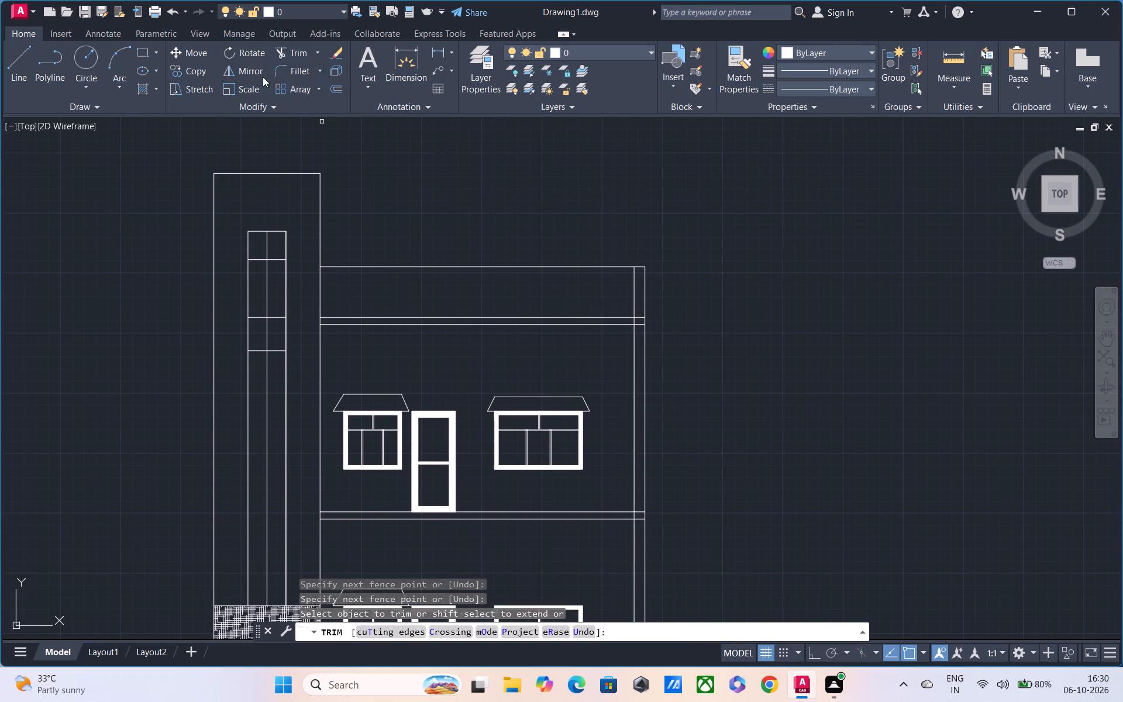
Draw a three-point arc in the strip's lowest band, from the upper line's left end through the lower line's midpoint to the right end.
click(120, 57)
click(251, 318)
click(263, 353)
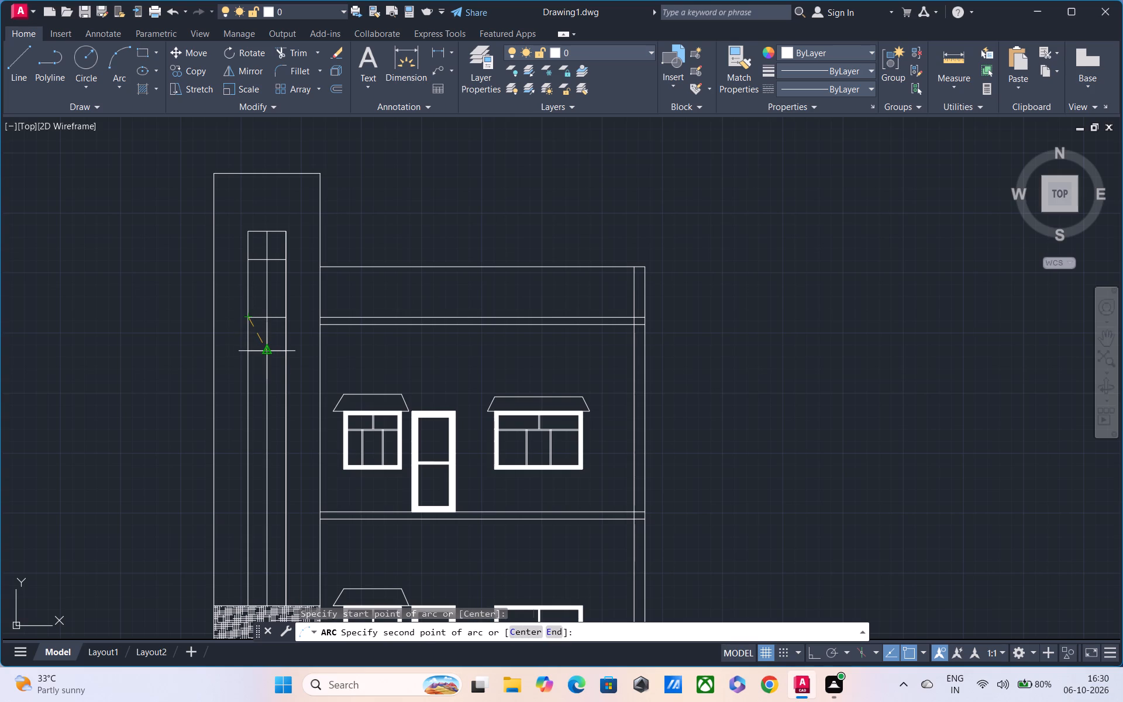
click(287, 319)
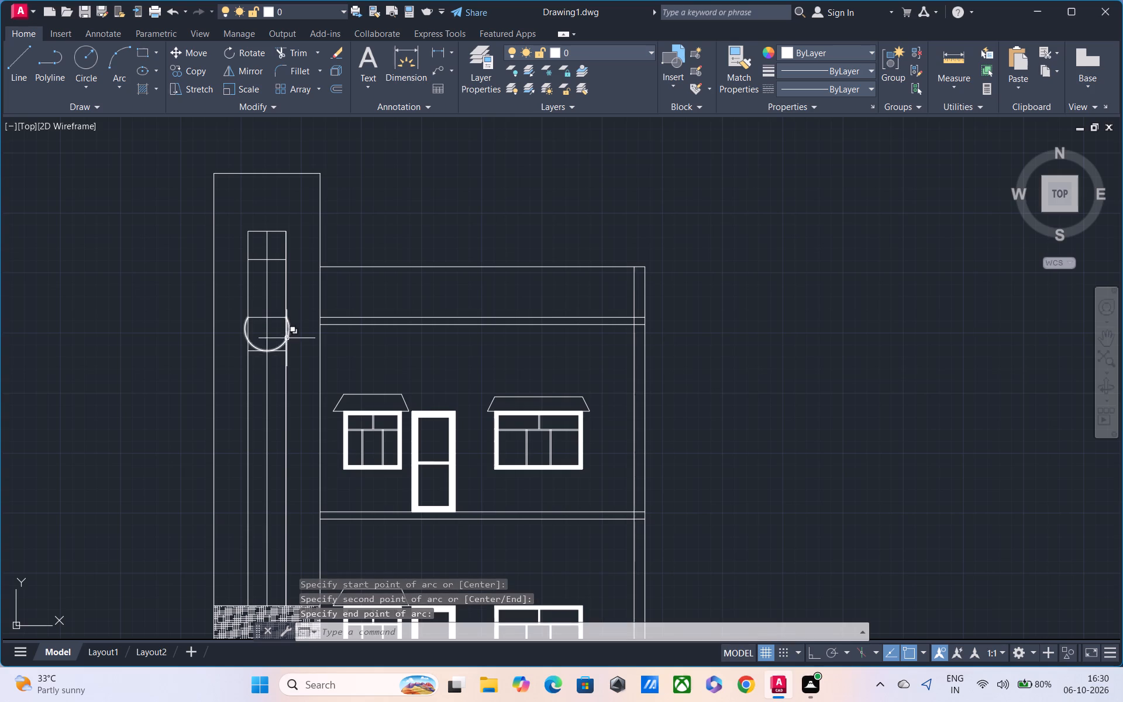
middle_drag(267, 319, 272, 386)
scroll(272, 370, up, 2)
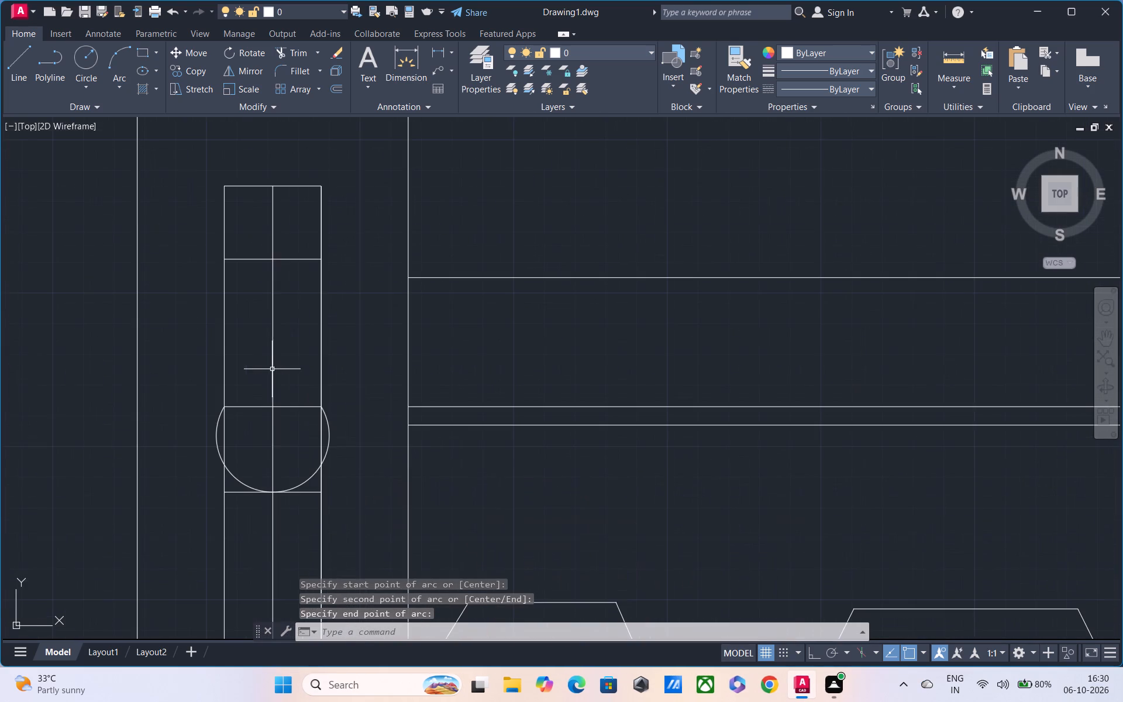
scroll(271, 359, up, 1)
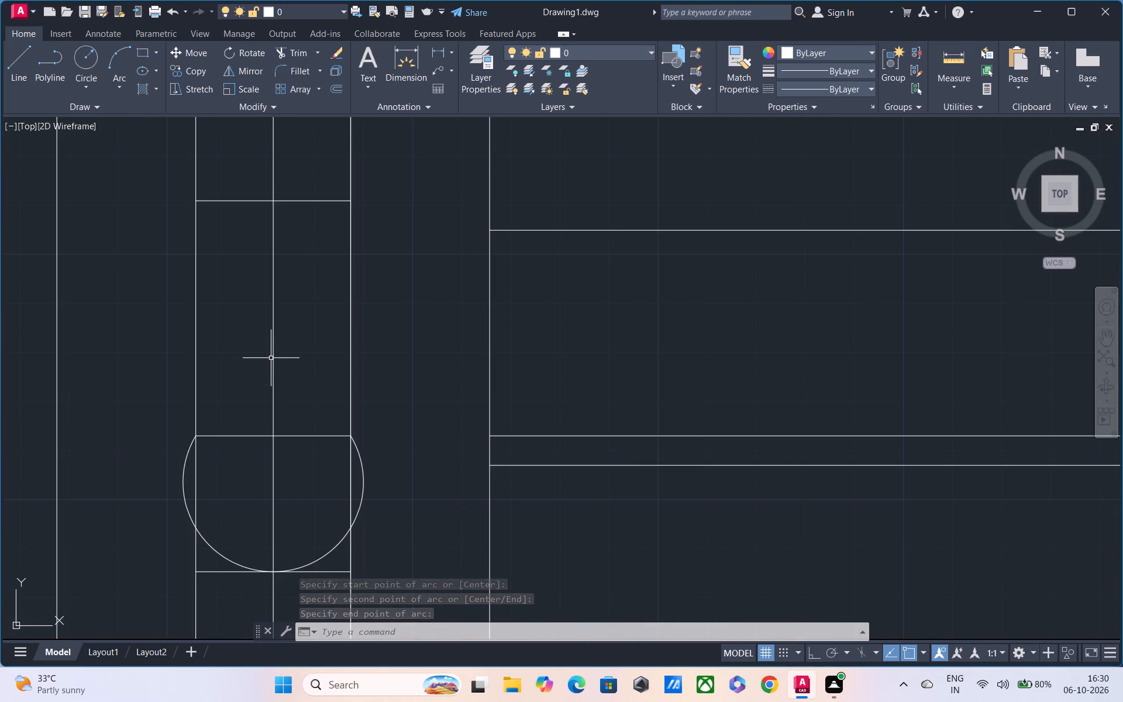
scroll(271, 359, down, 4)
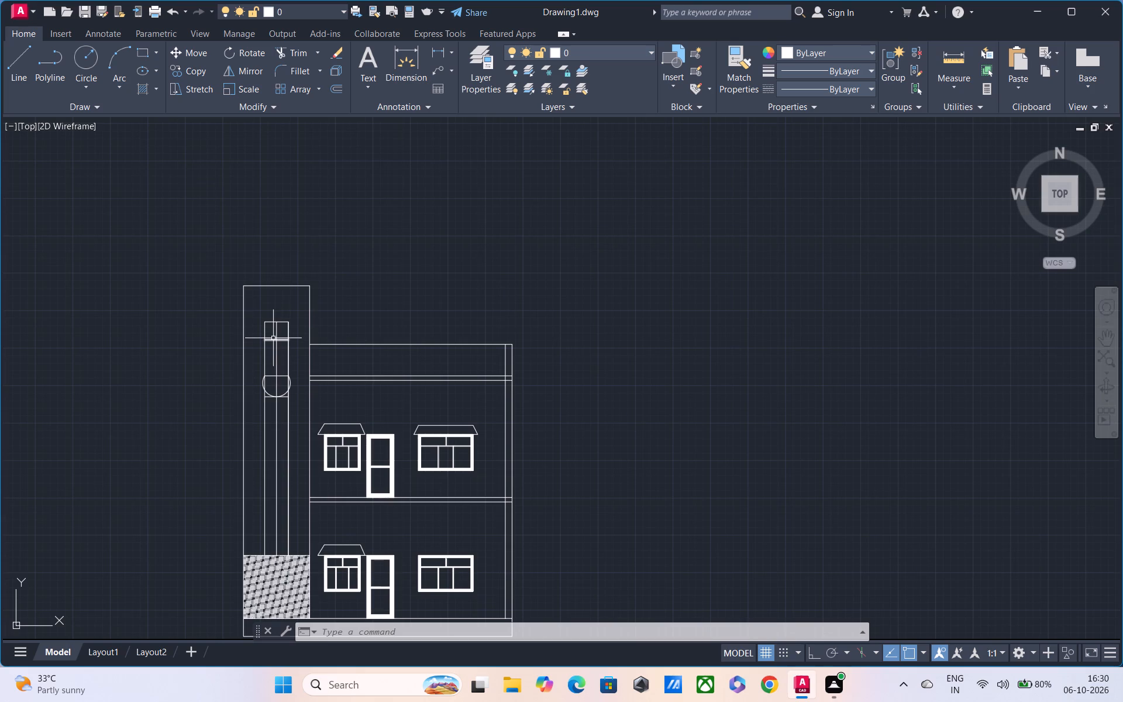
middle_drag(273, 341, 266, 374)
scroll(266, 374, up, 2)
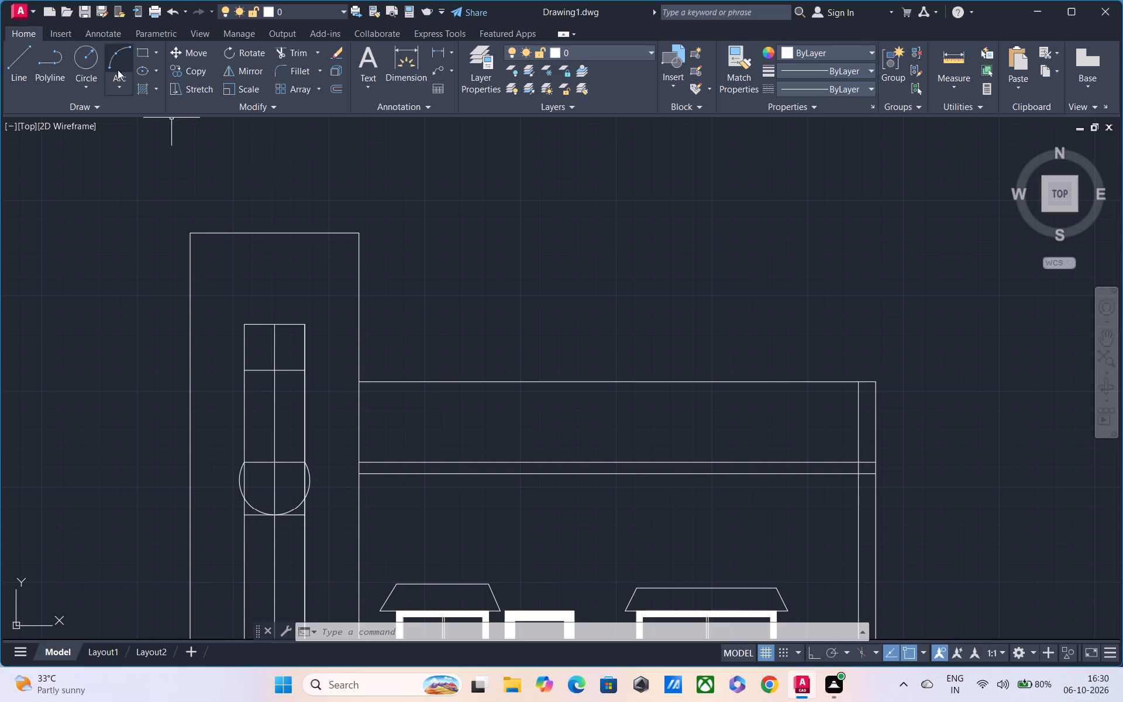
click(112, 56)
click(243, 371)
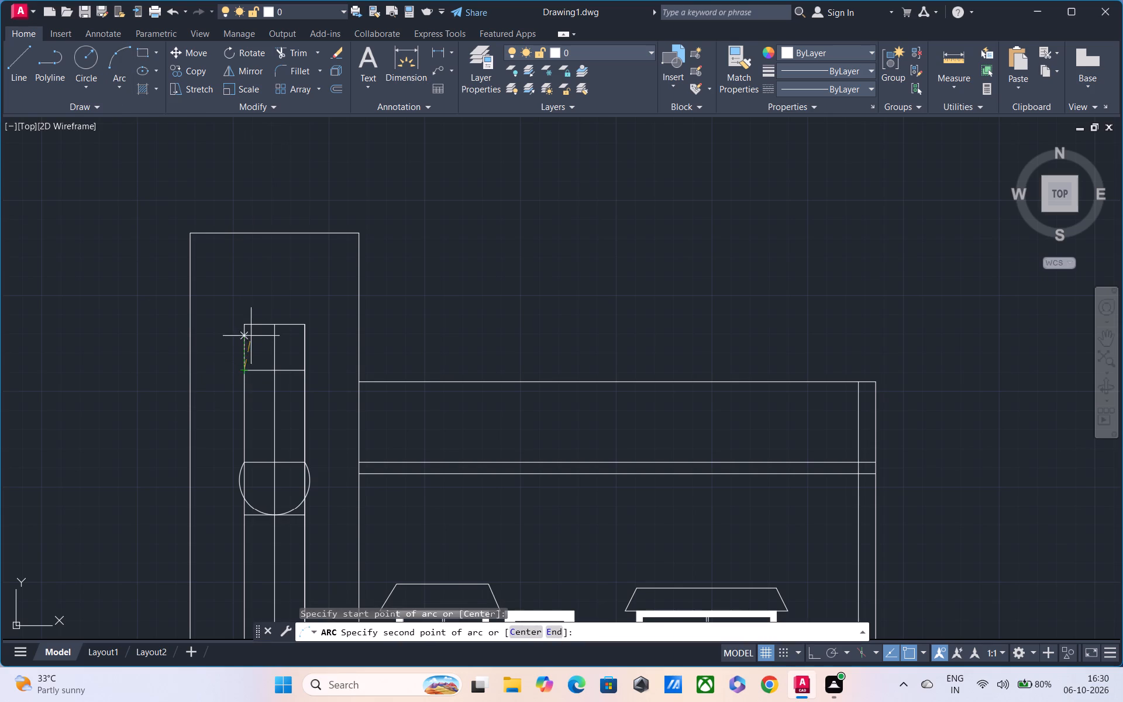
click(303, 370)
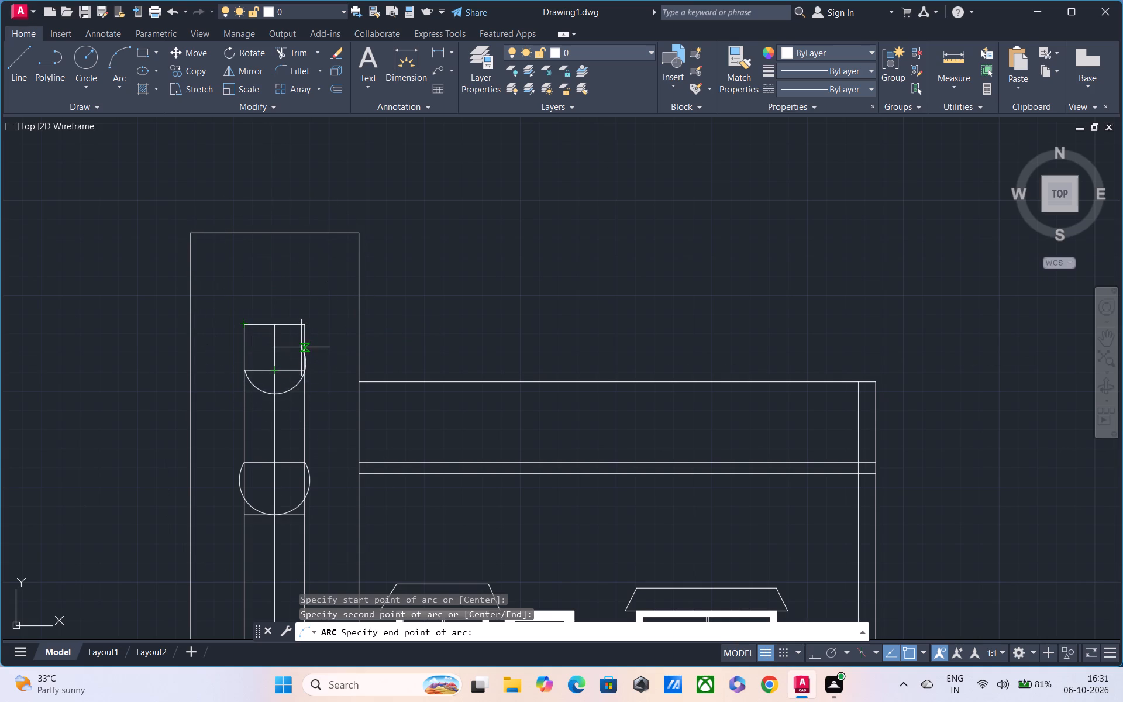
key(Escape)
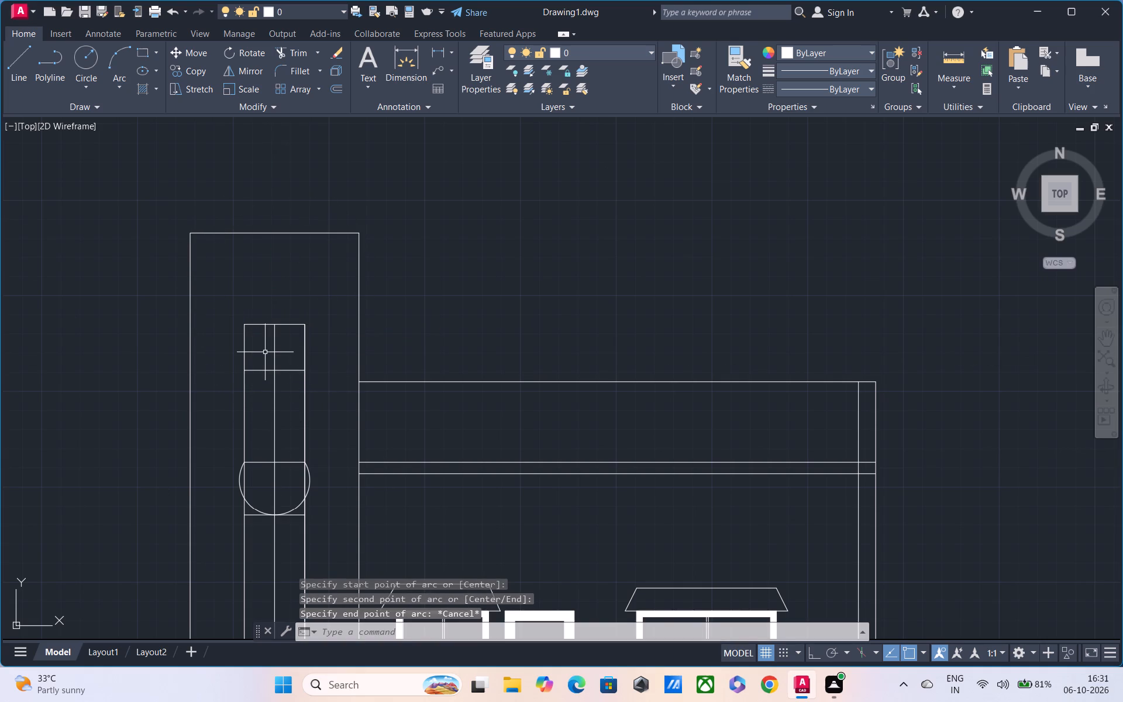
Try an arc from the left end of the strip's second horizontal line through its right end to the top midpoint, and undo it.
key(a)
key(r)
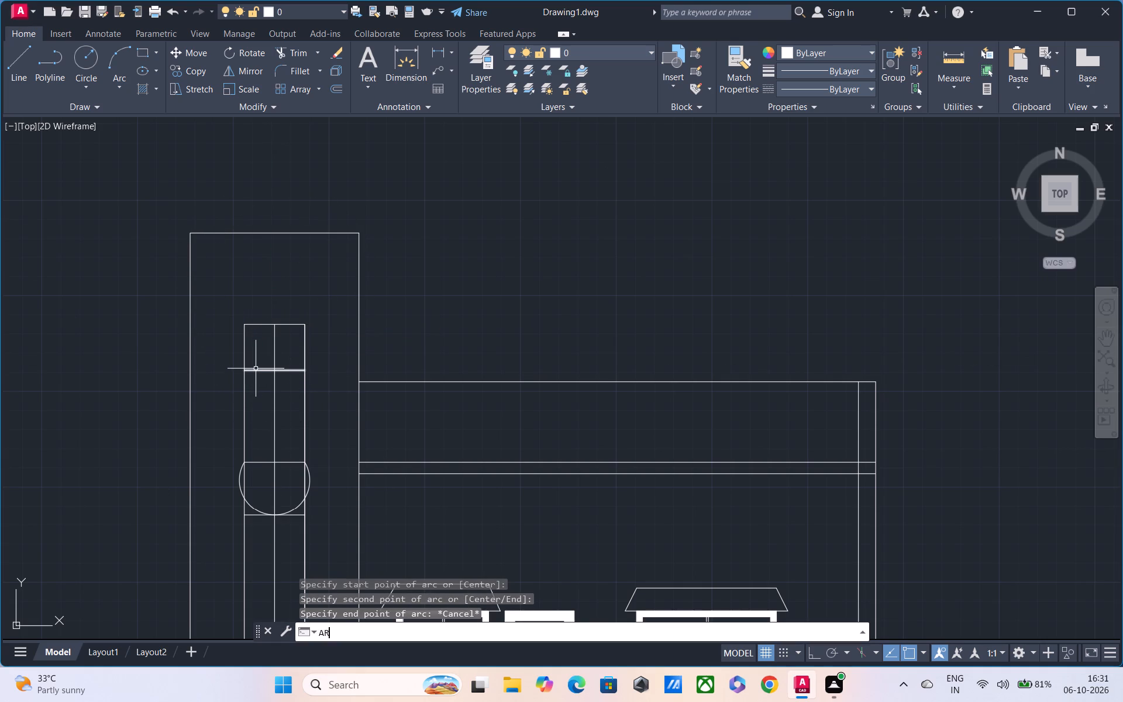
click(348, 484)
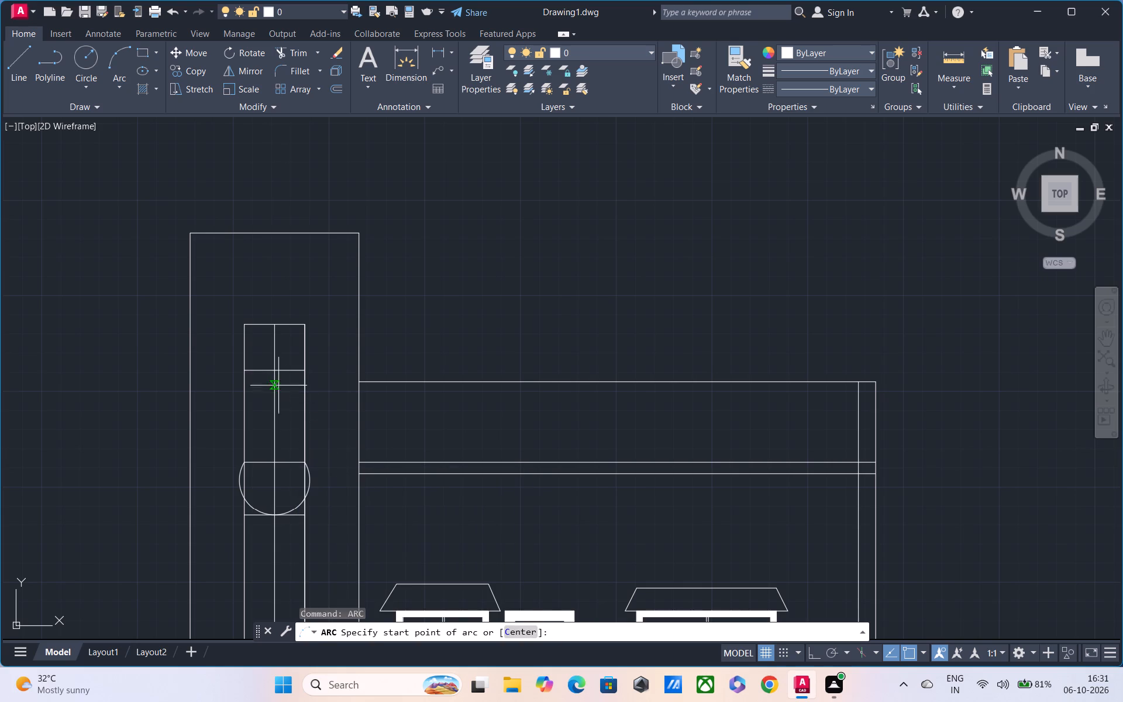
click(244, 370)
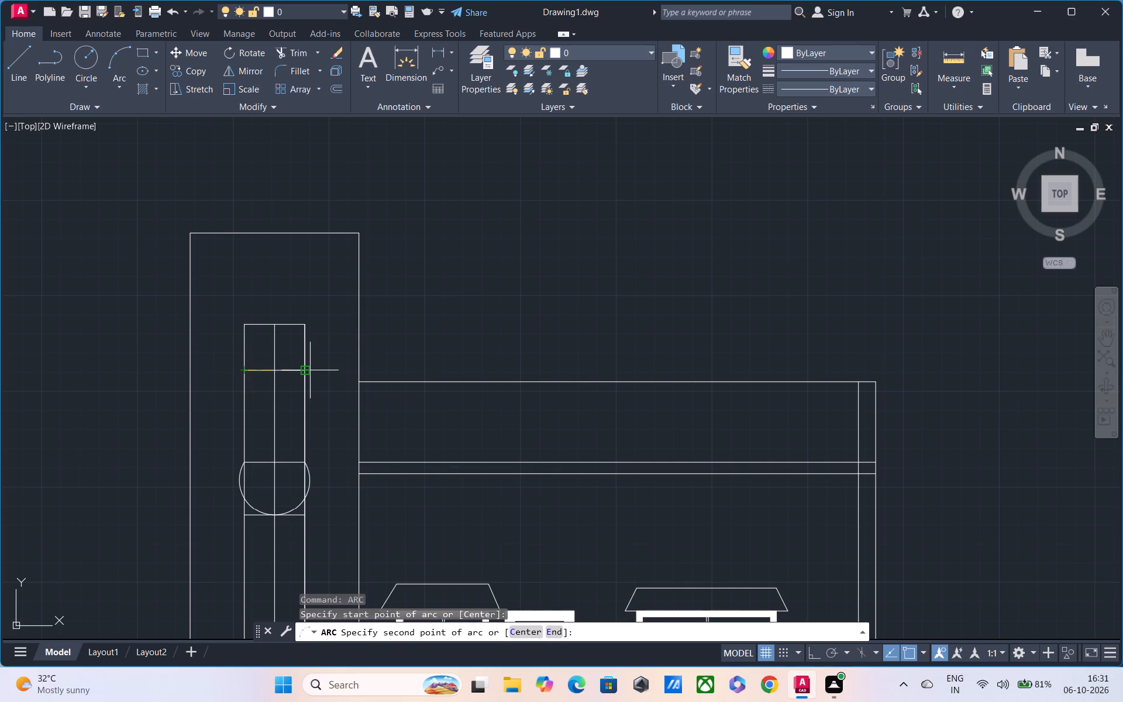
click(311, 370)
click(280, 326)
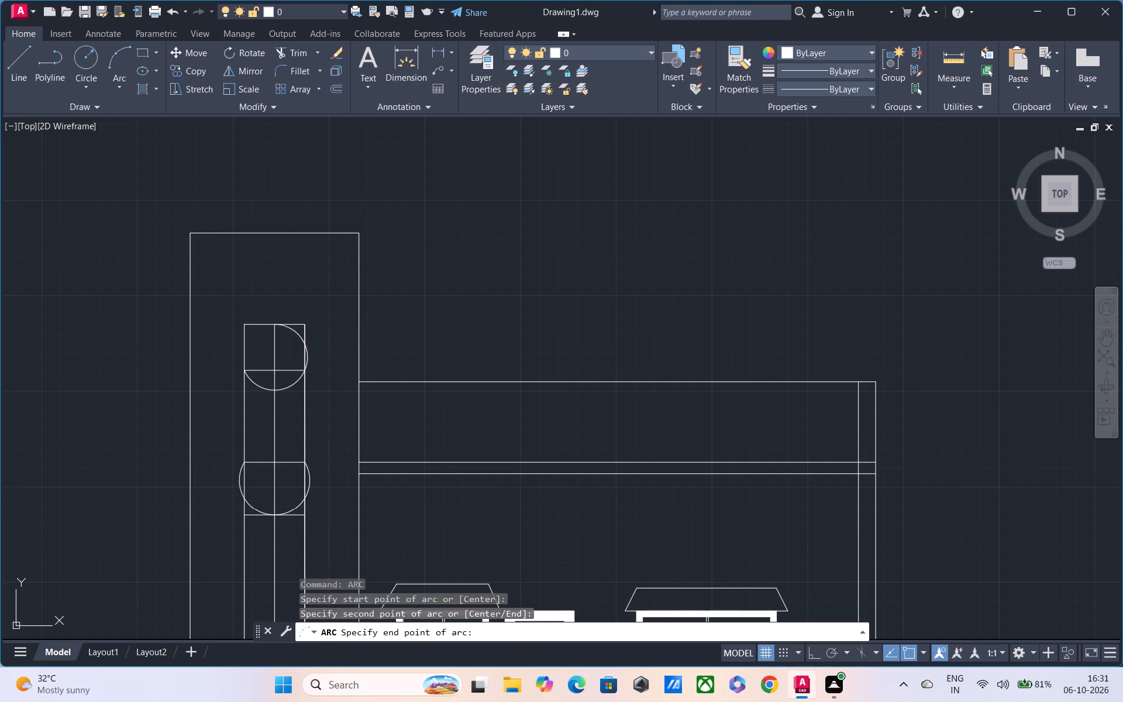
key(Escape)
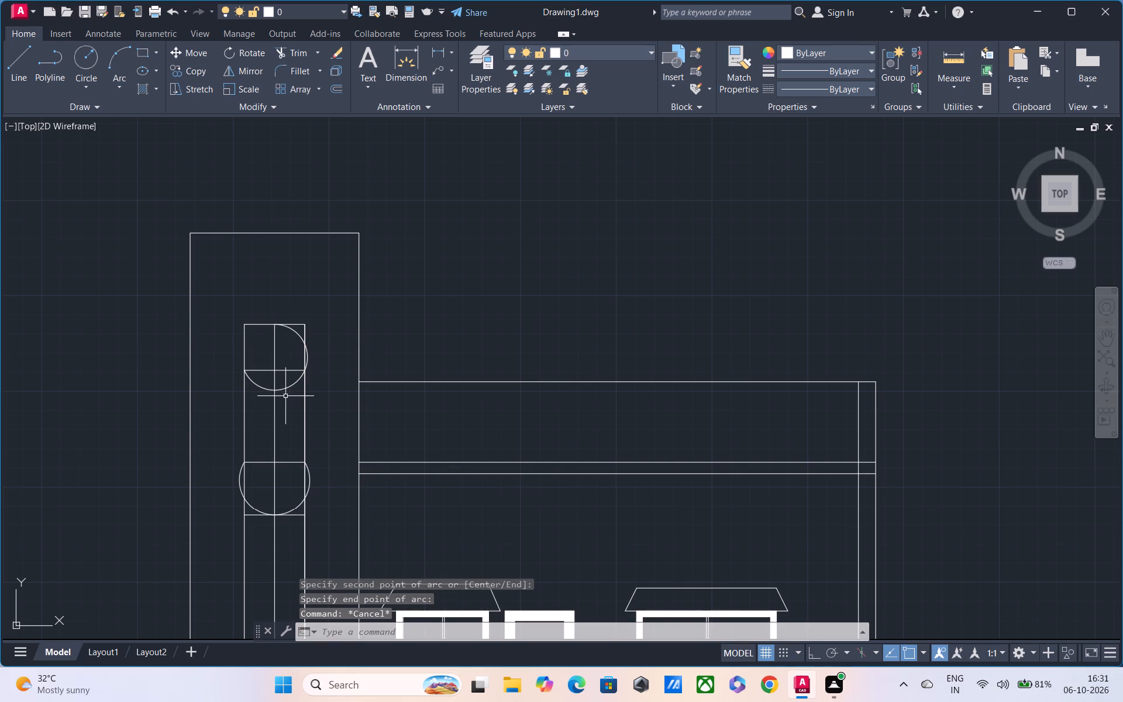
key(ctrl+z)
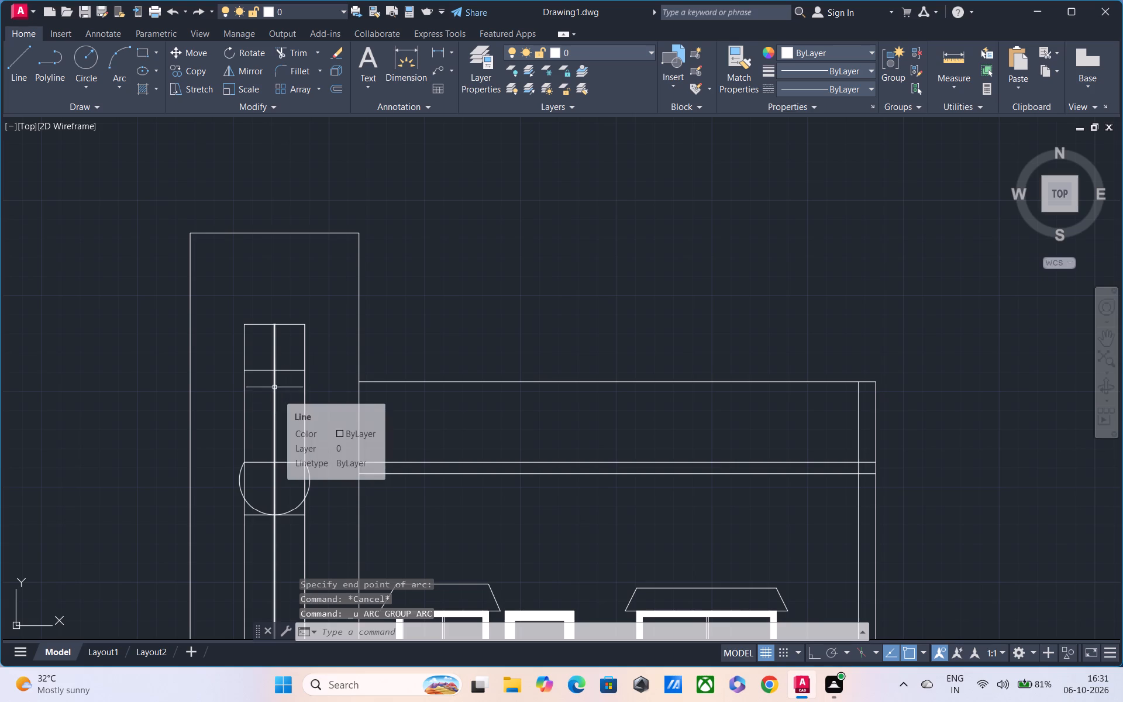
Draw a three-point arc in the strip's top band, from the lower line's left end through the top line's midpoint to the right end.
text(AR)
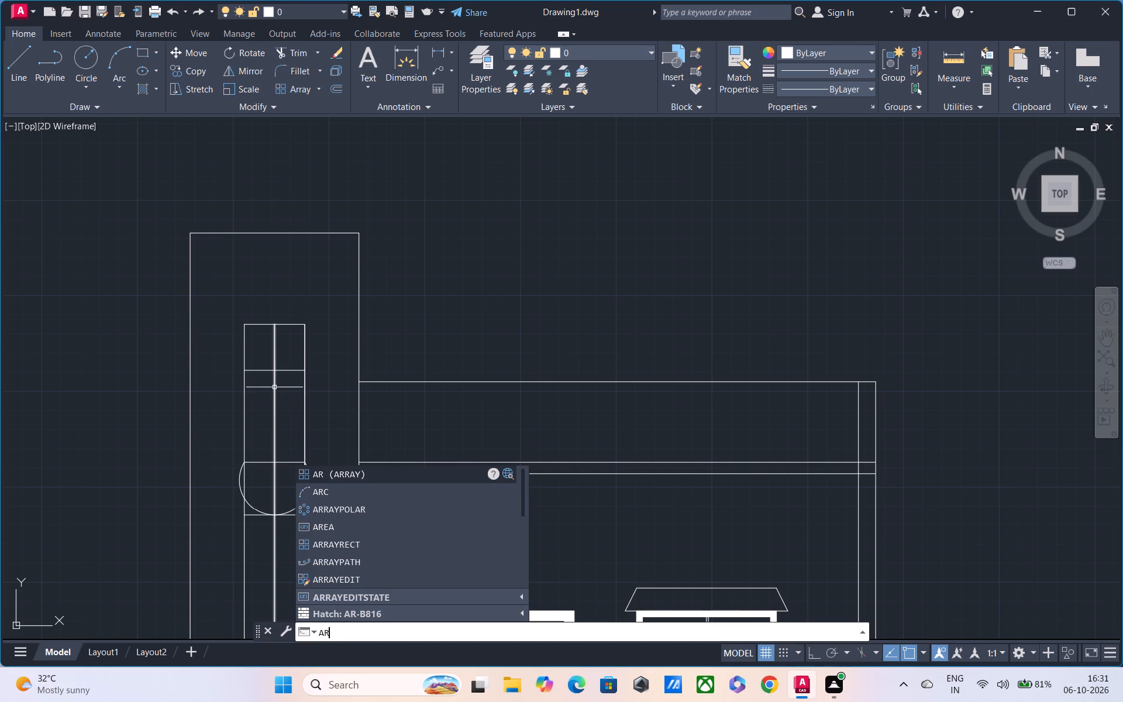
click(327, 491)
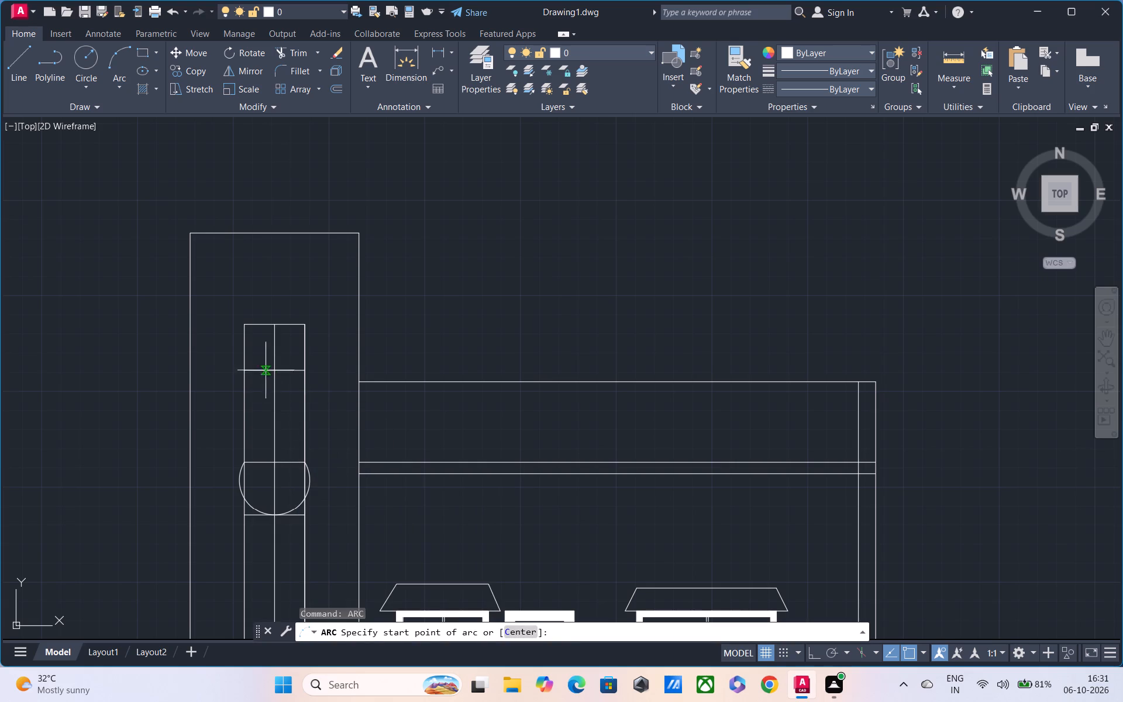
click(246, 369)
click(277, 325)
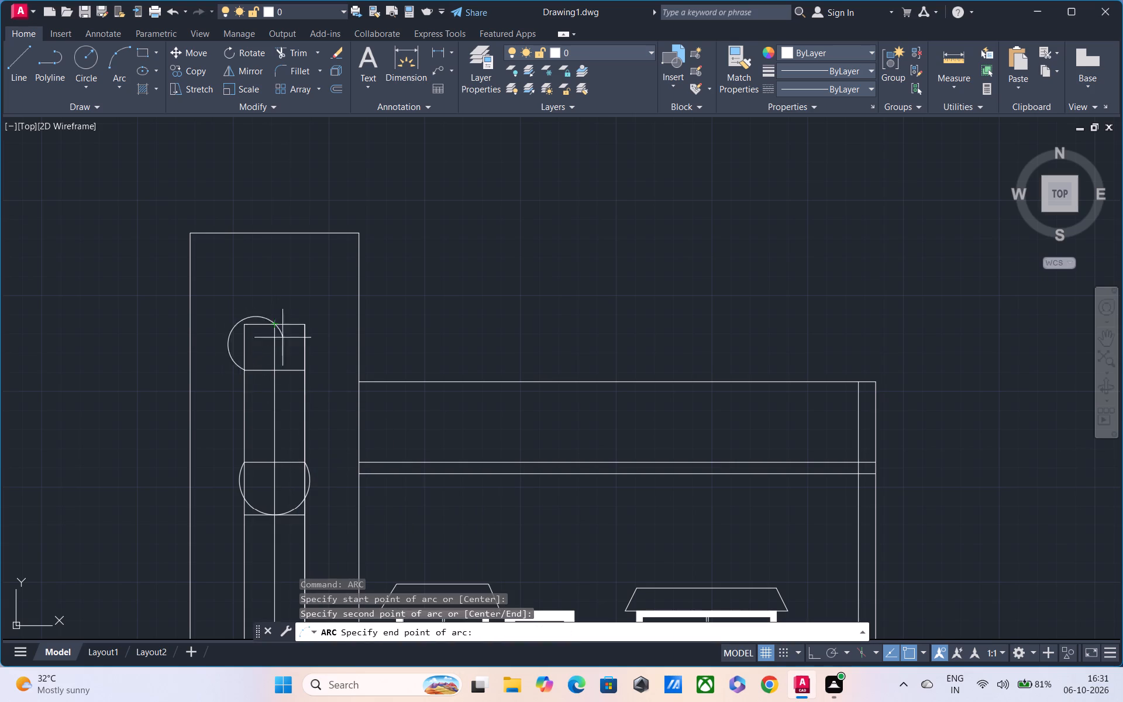
click(305, 371)
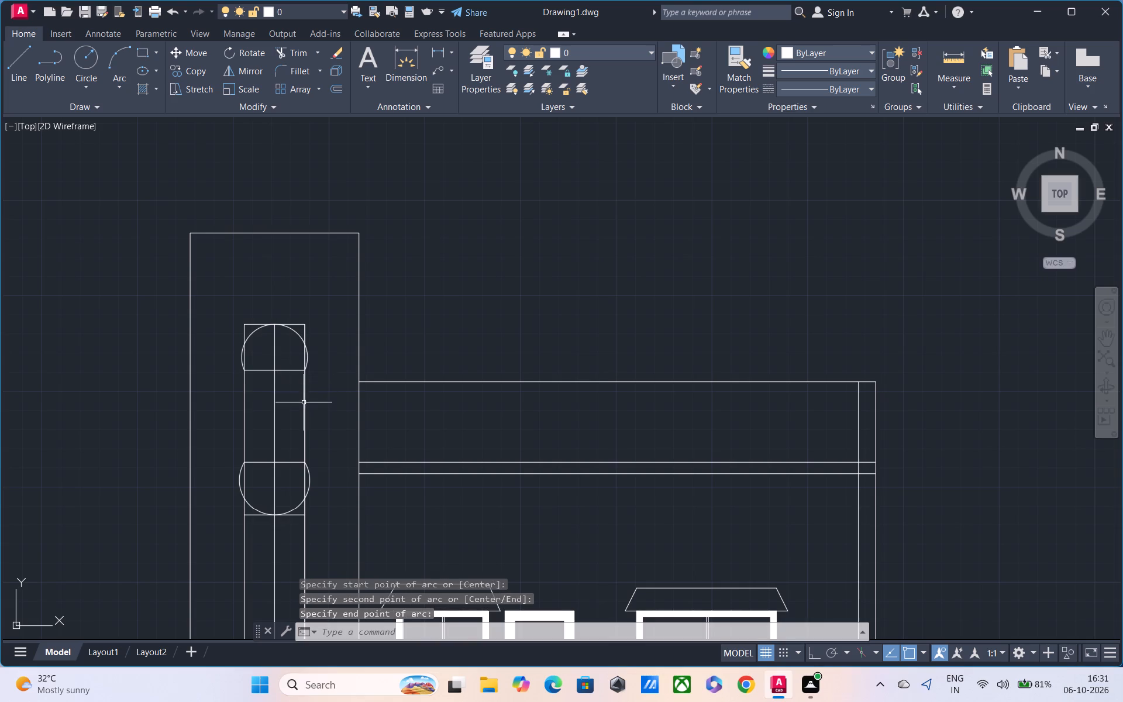
key(Escape)
Trim the strip's upper-left corner lines that lie outside the top arc.
scroll(247, 371, up, 1)
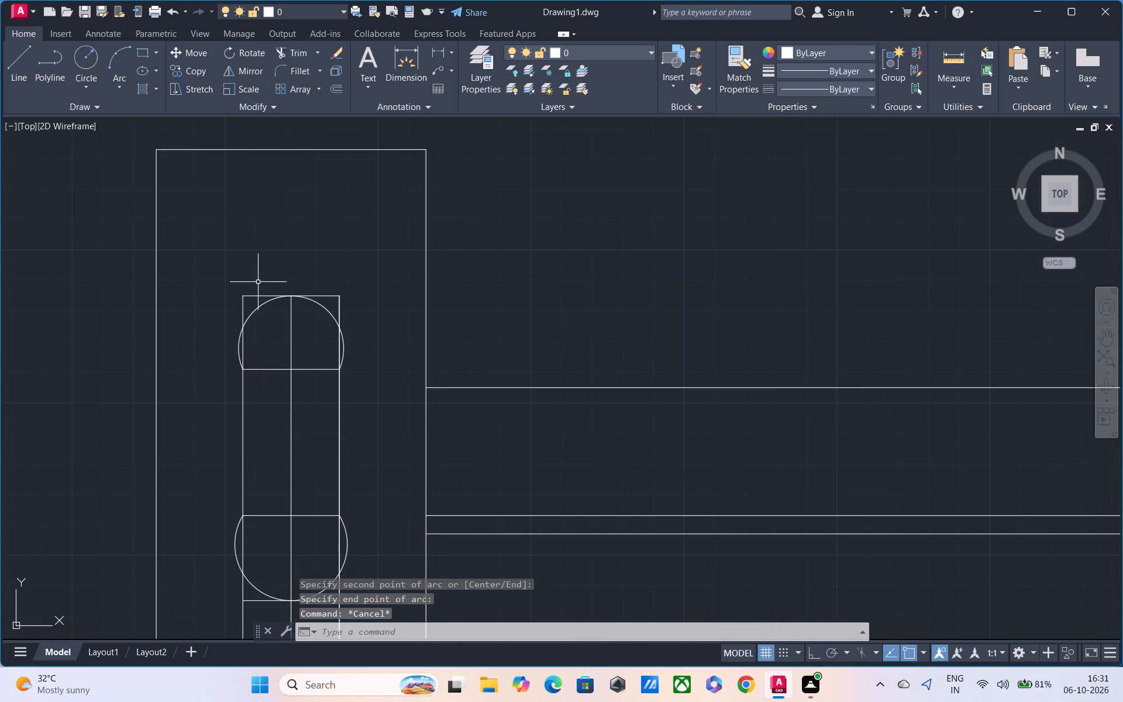
text(TR)
key(space)
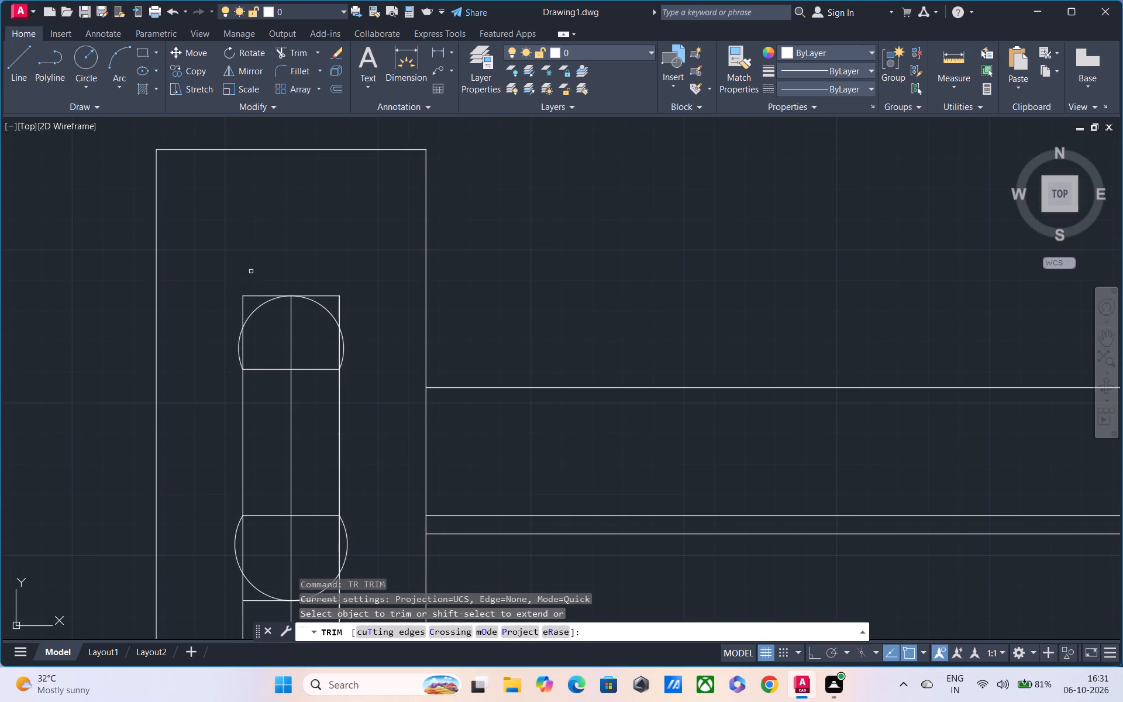
drag(264, 293, 238, 305)
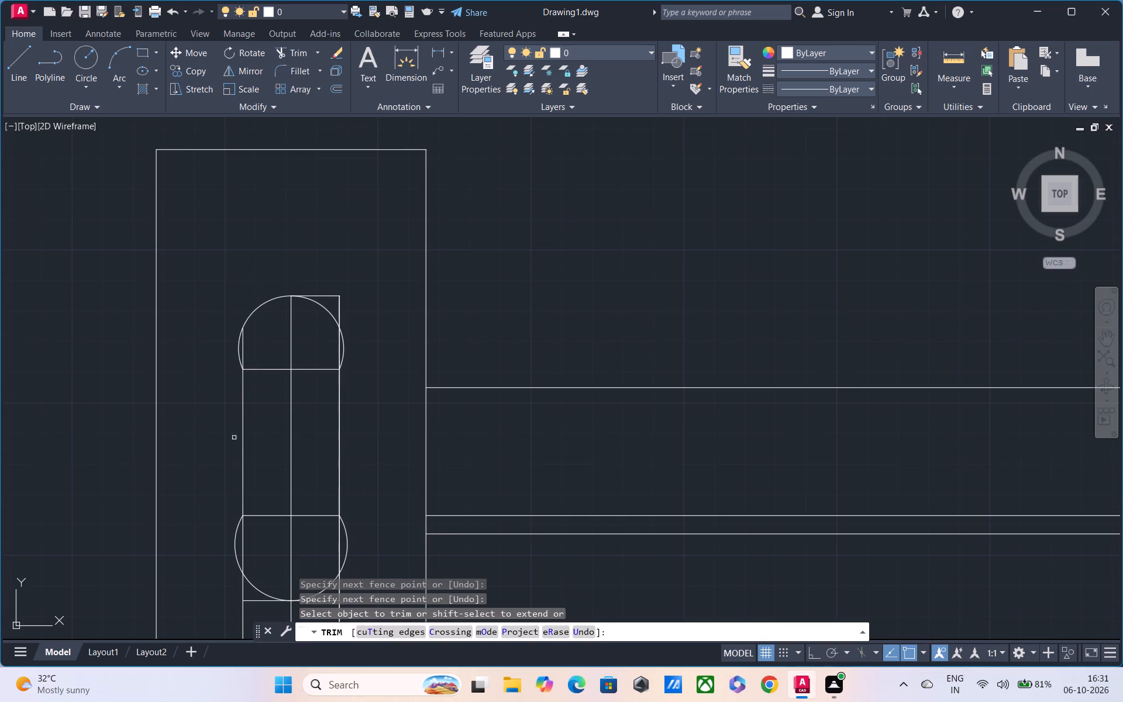
key(Escape)
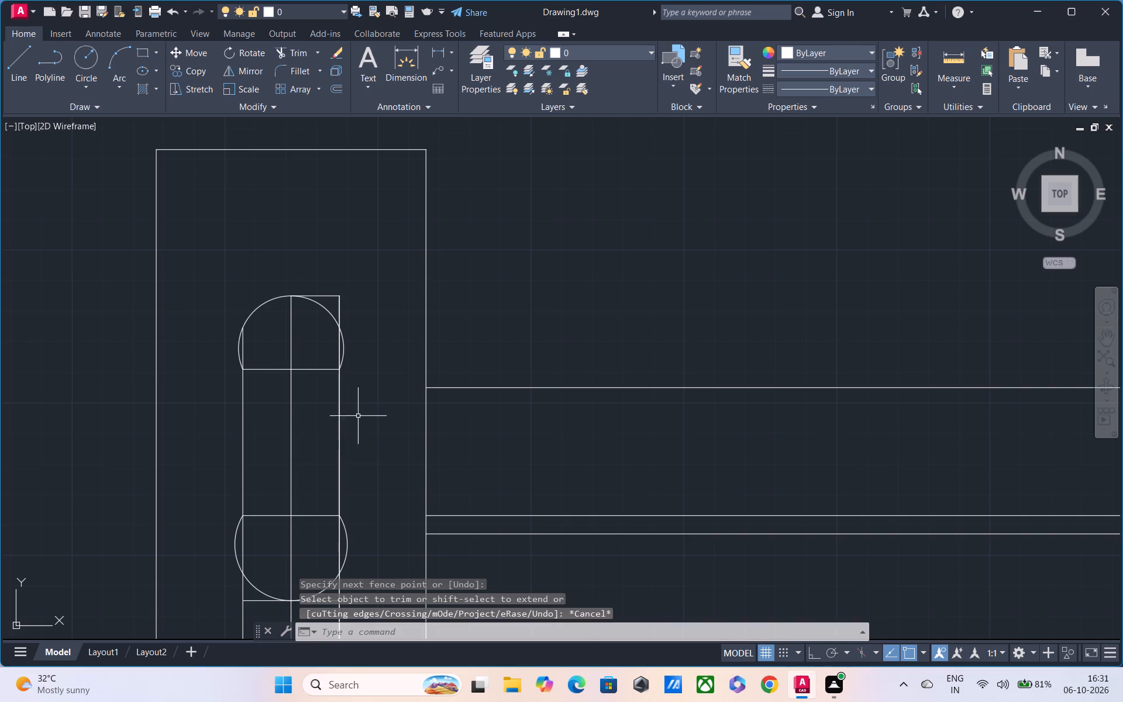
Erase the strip's vertical lines and the horizontal lines touching the top of the upper arc and the bottom of the lower arc.
drag(363, 412, 194, 414)
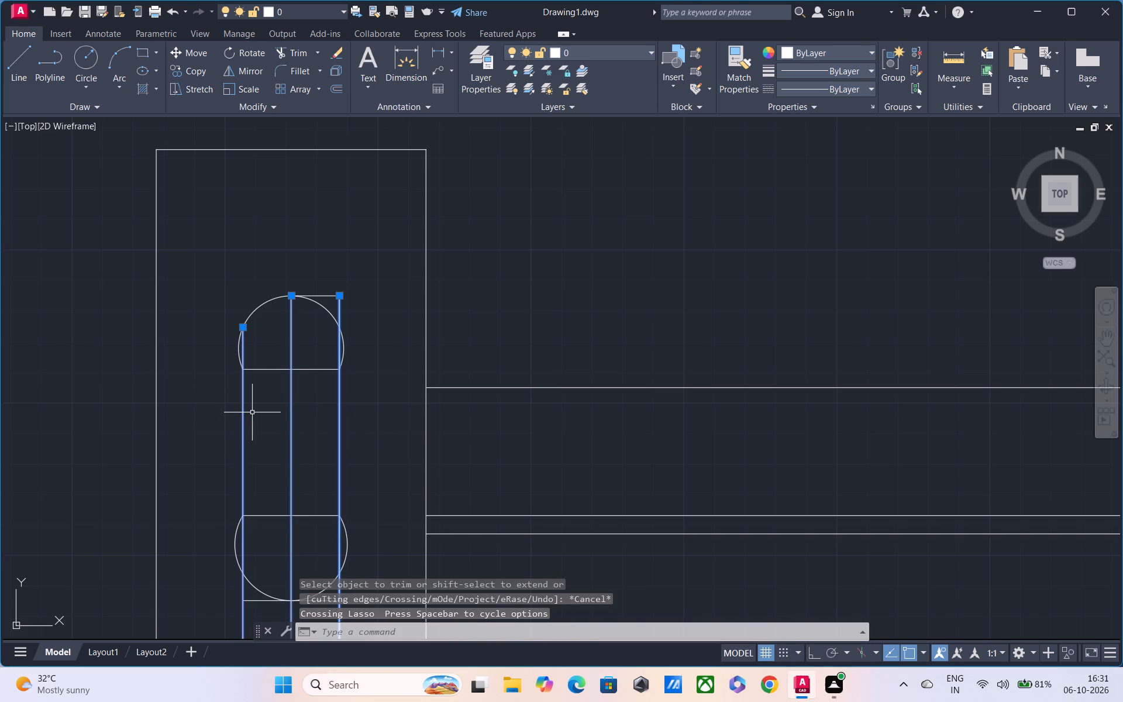
key(Delete)
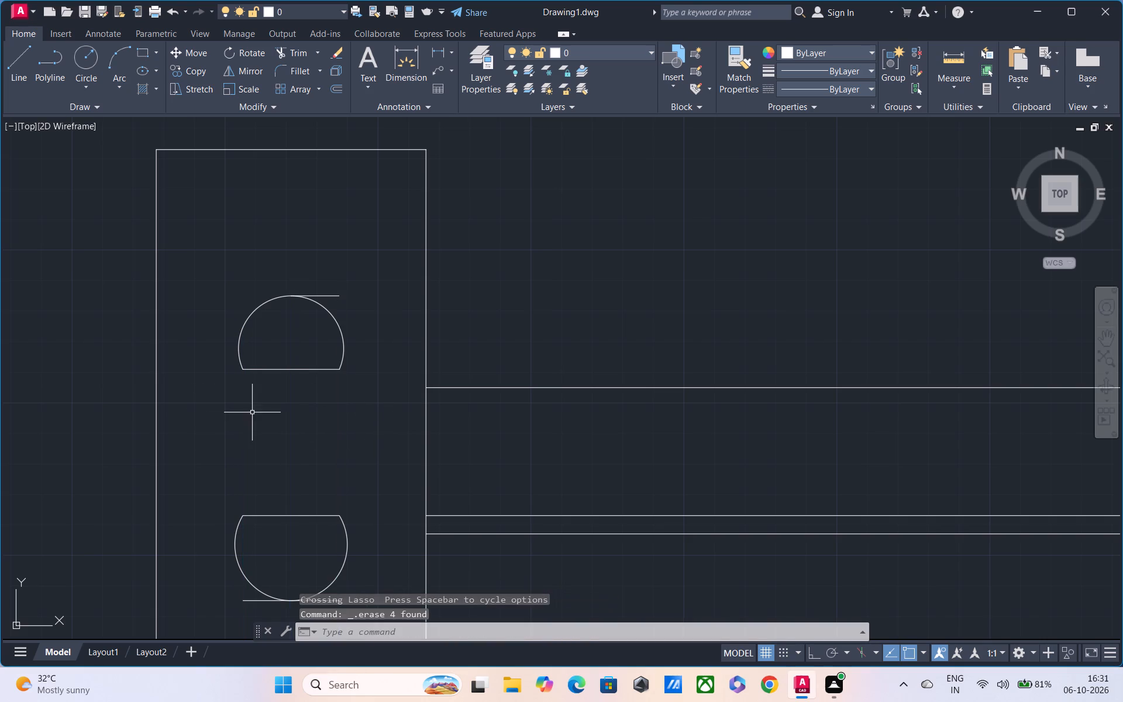
scroll(270, 390, up, 1)
click(373, 236)
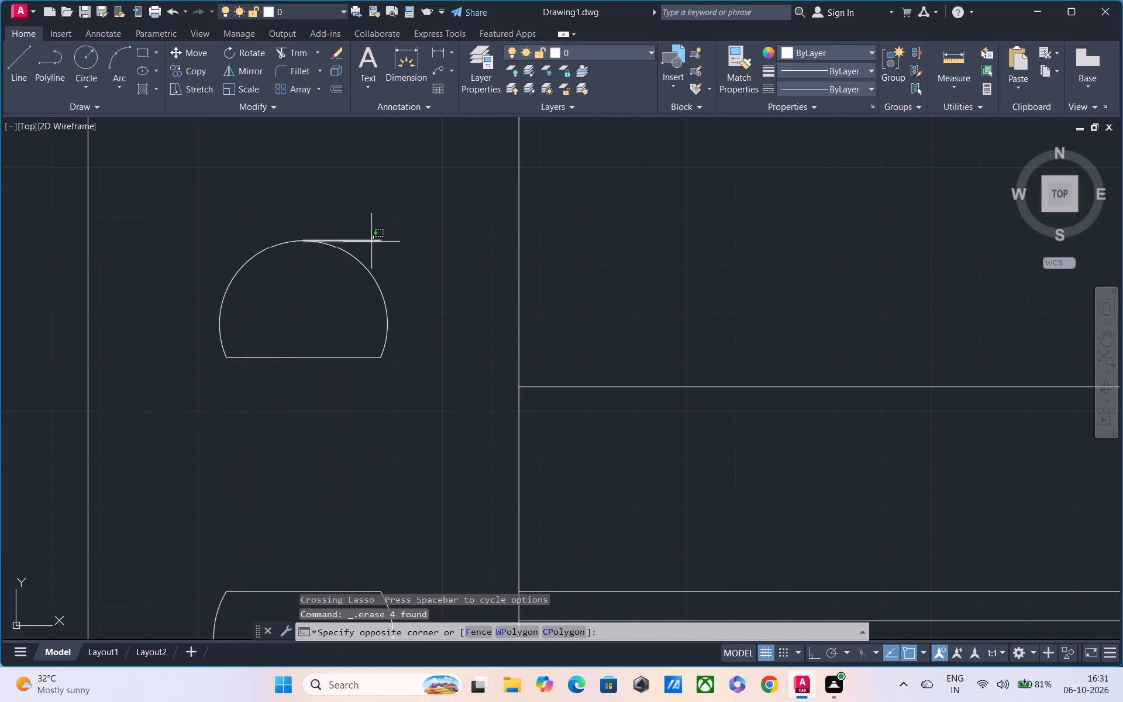
click(371, 242)
middle_drag(430, 341, 428, 160)
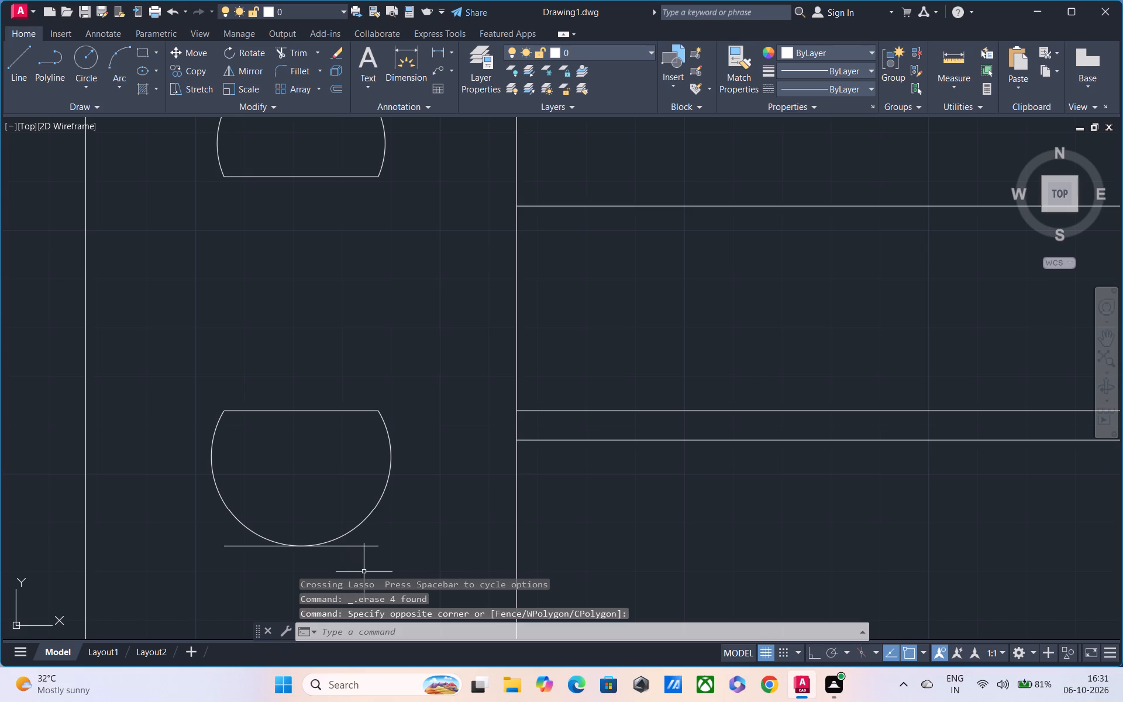
click(368, 545)
click(365, 549)
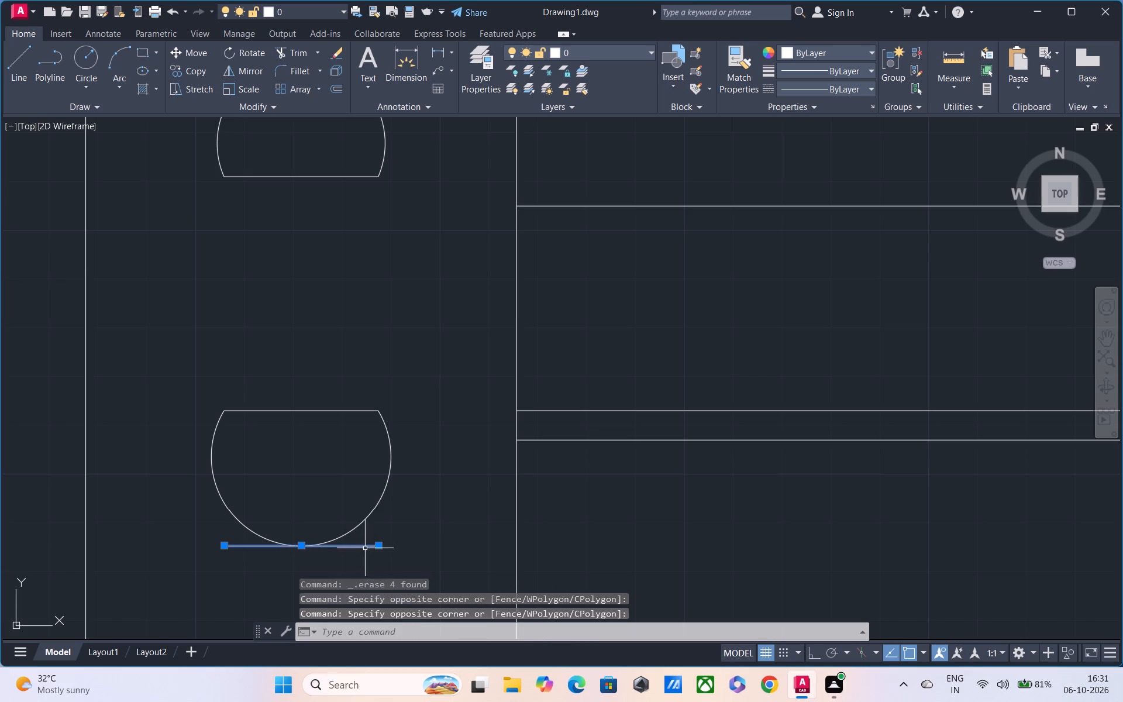
key(Delete)
Draw connected lines joining the two arc shapes' facing chords: down between their left ends, along the lower chord, and up to the upper chord's right end.
middle_drag(363, 551, 366, 655)
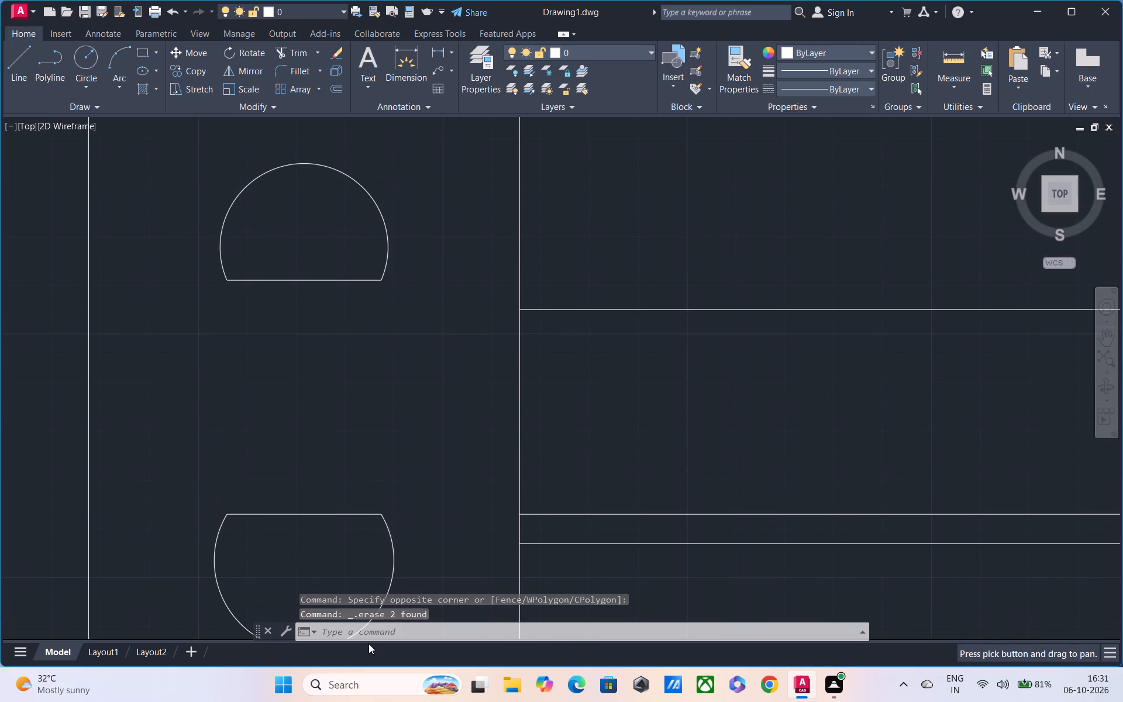
text(L)
key(space)
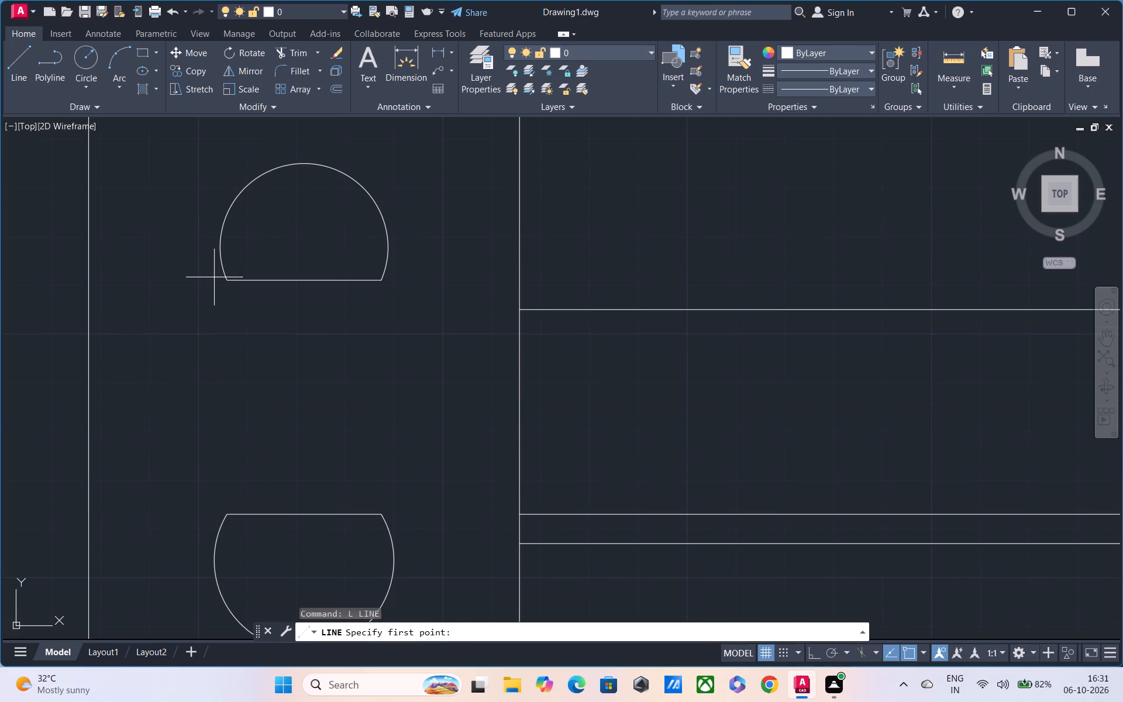
click(223, 281)
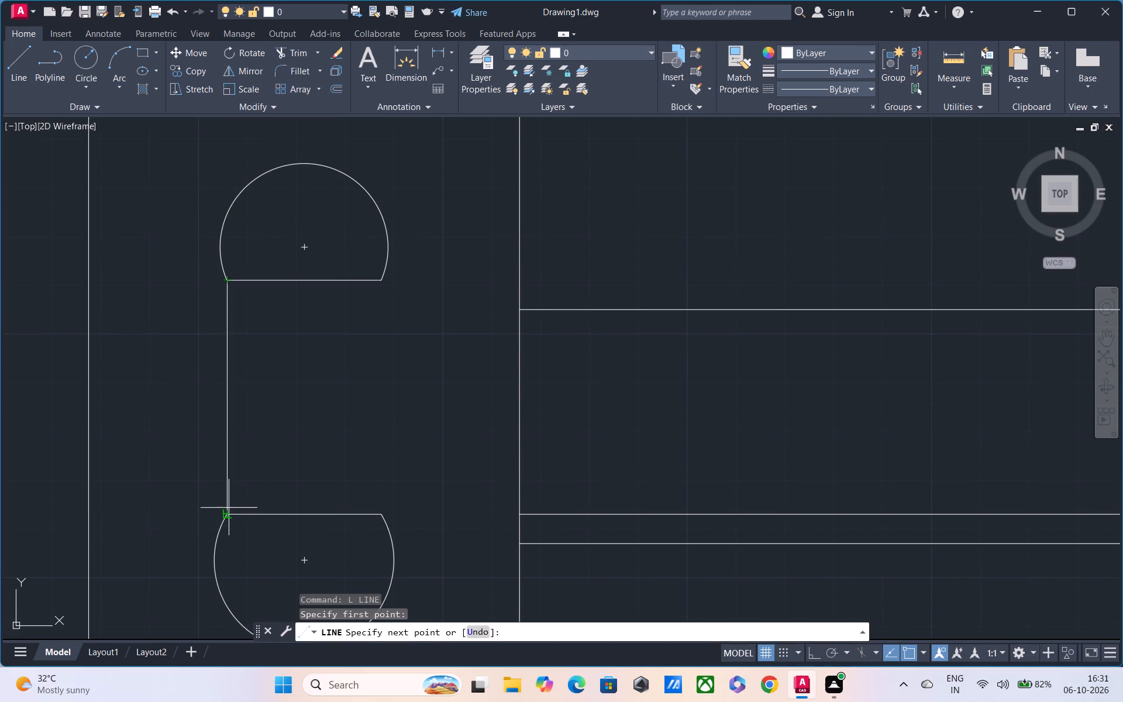
click(225, 512)
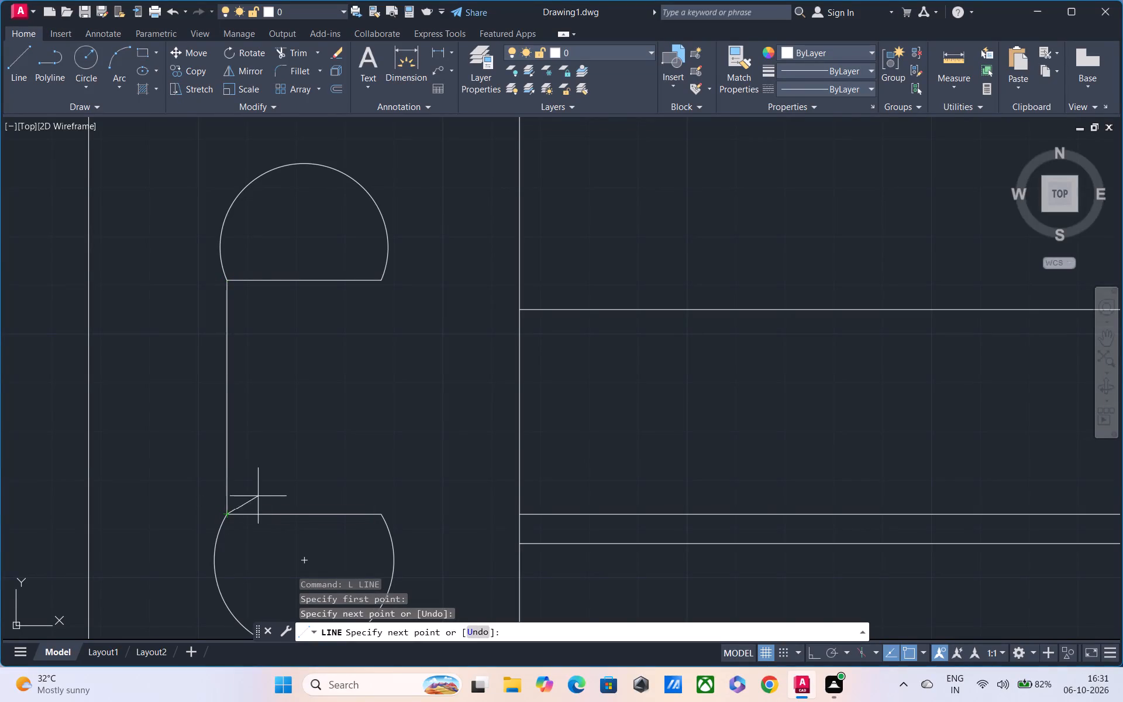
click(379, 514)
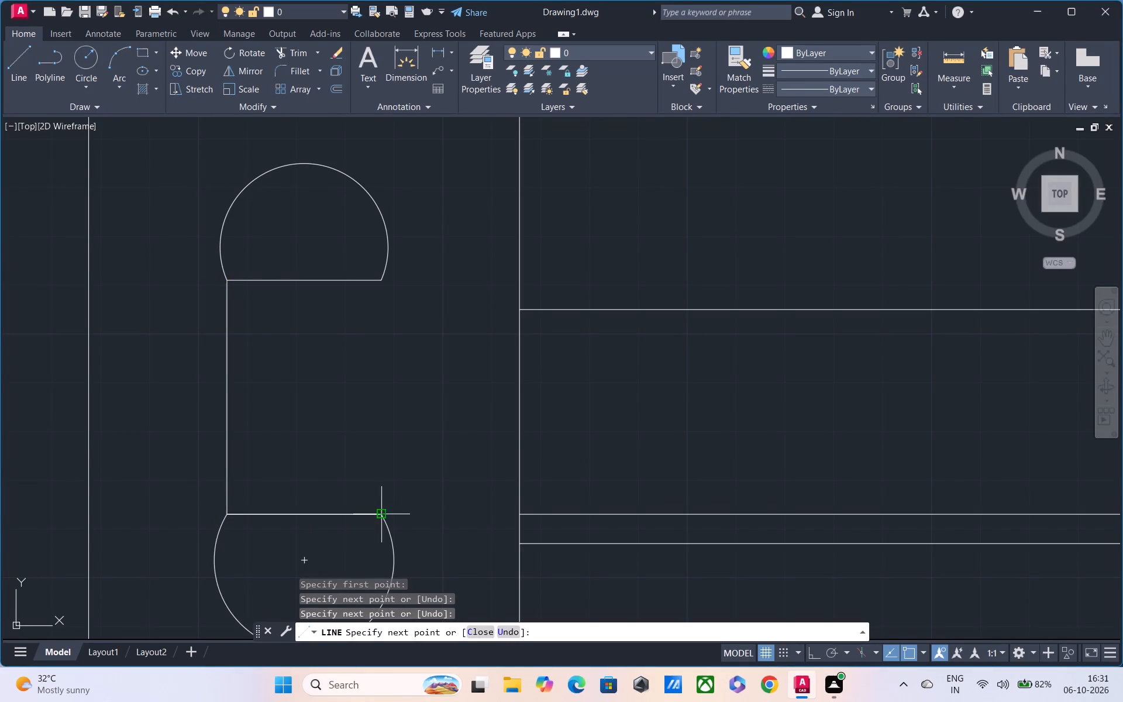
click(382, 280)
scroll(390, 327, down, 2)
key(Escape)
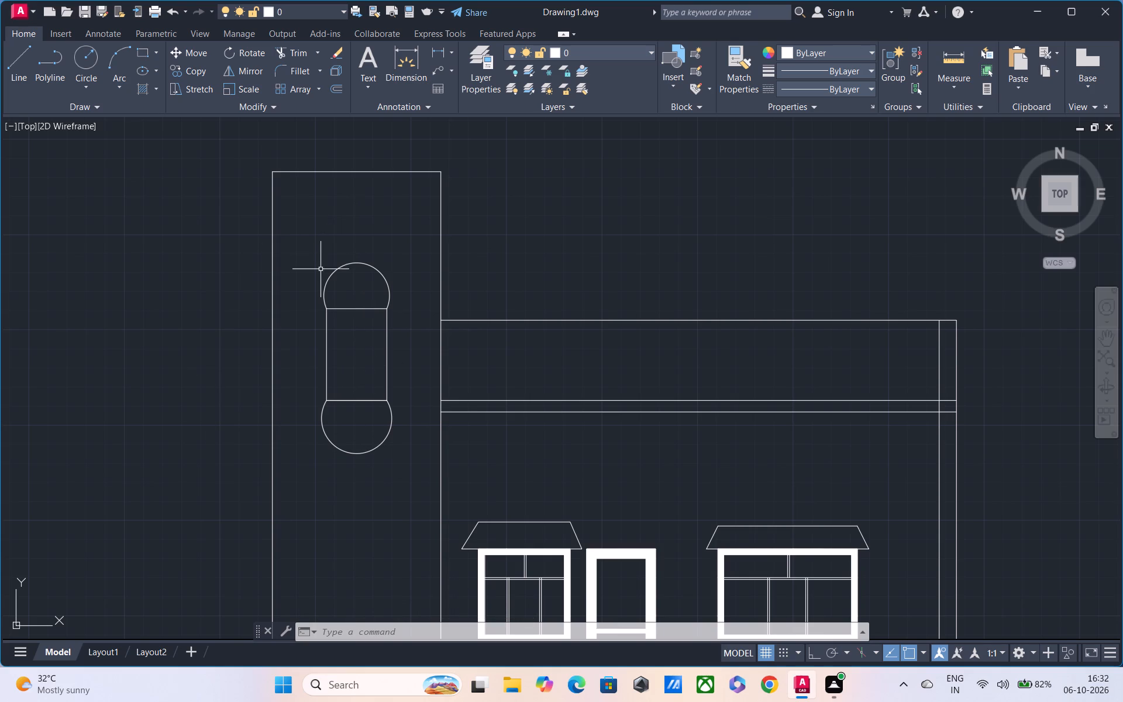
Erase the upper arc above the rectangle in the tall left section.
drag(321, 270, 391, 281)
drag(392, 282, 328, 291)
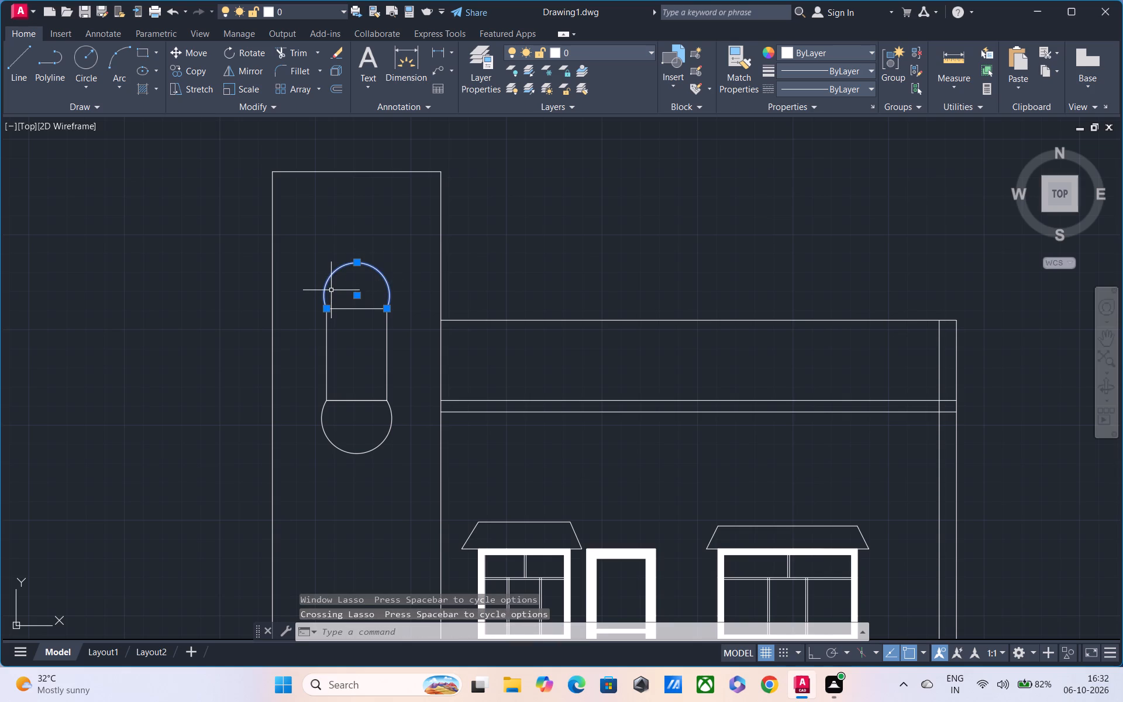
key(Delete)
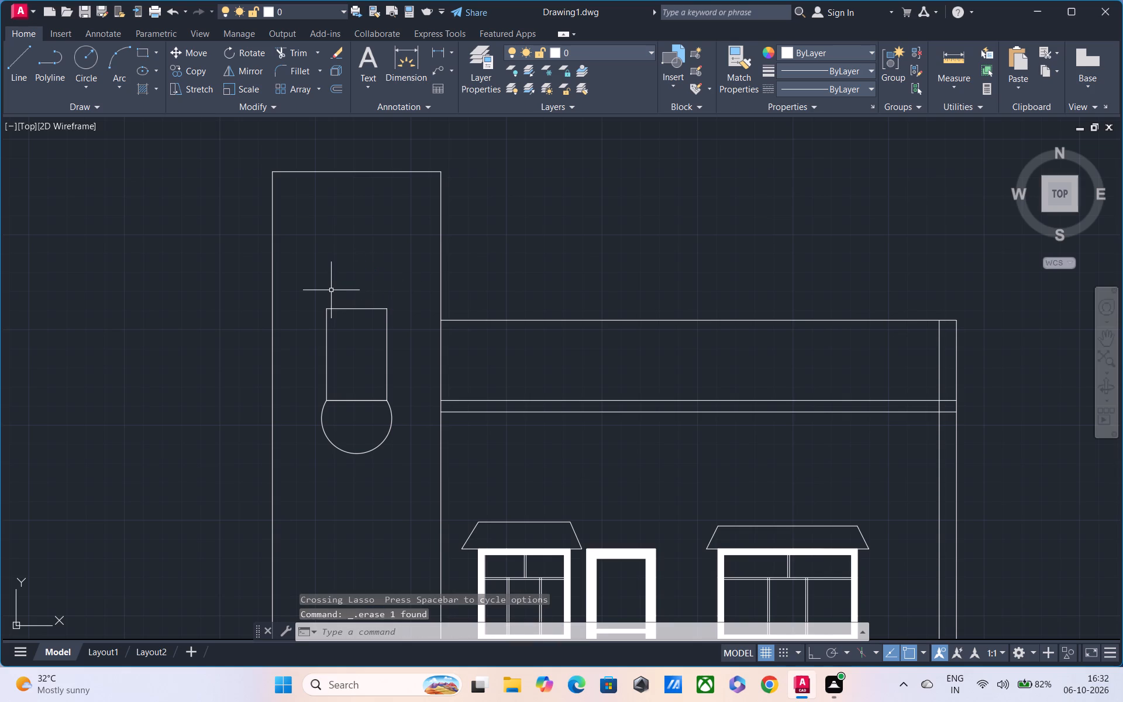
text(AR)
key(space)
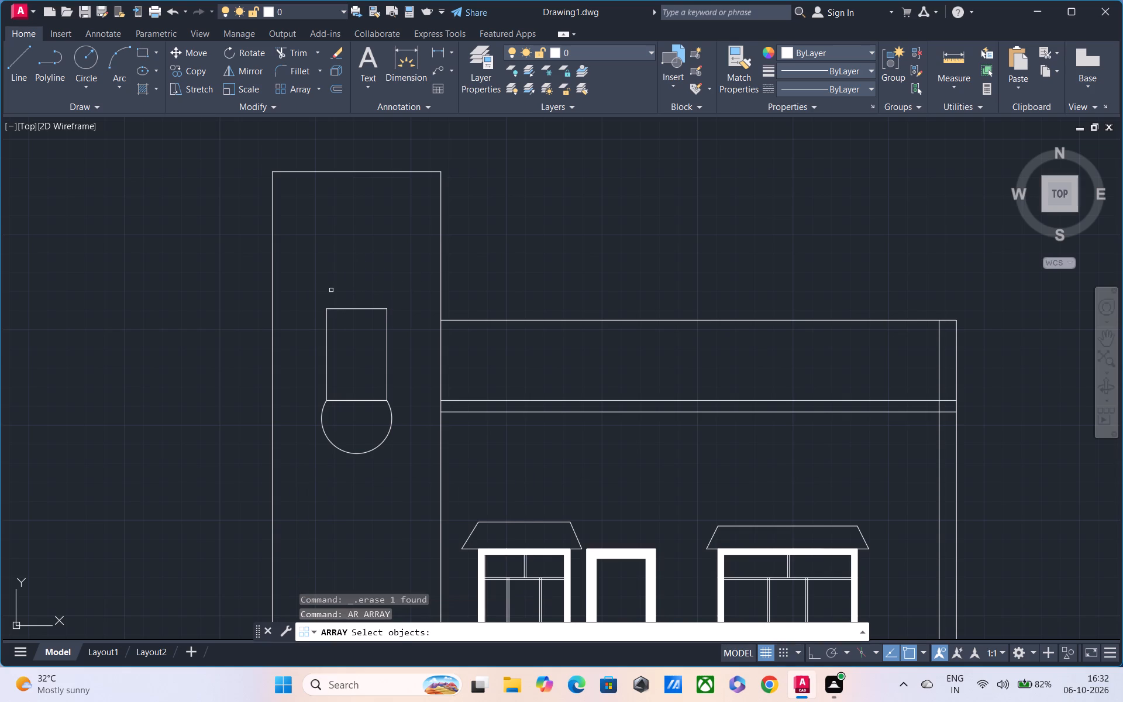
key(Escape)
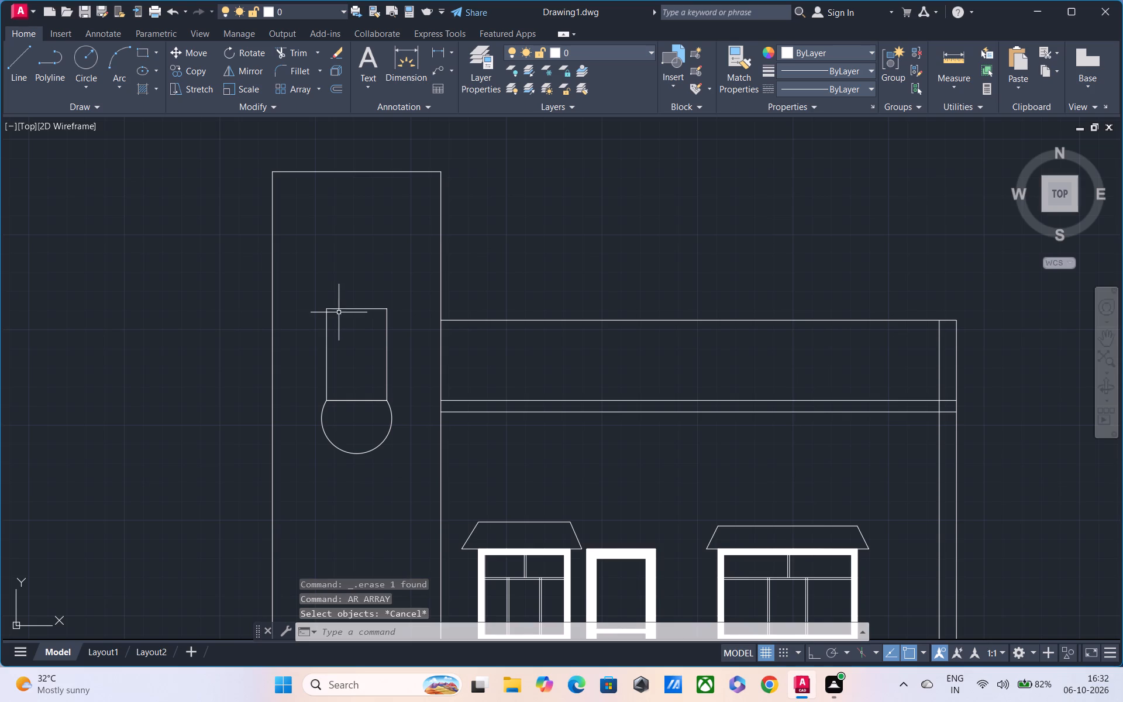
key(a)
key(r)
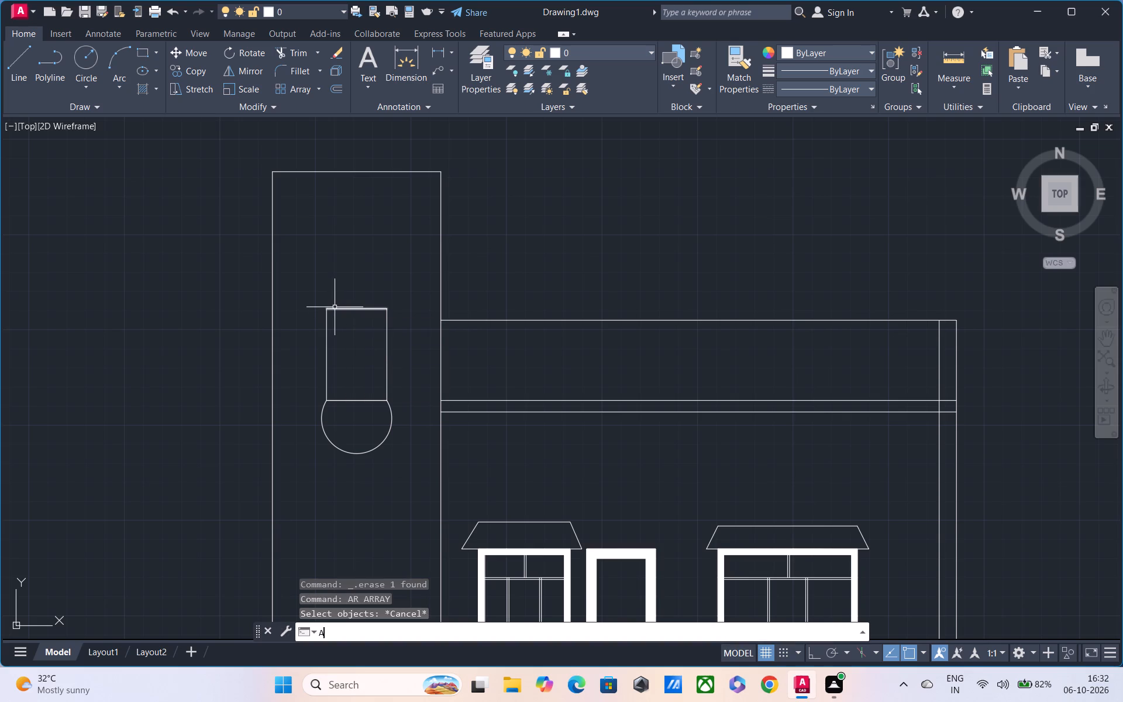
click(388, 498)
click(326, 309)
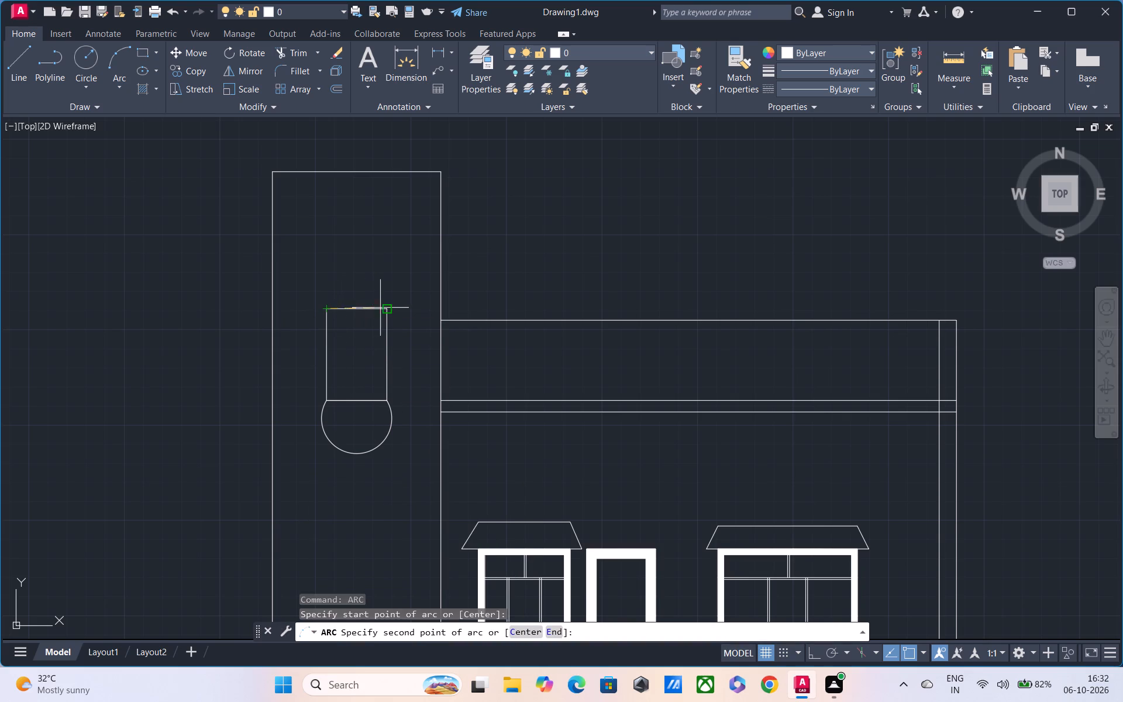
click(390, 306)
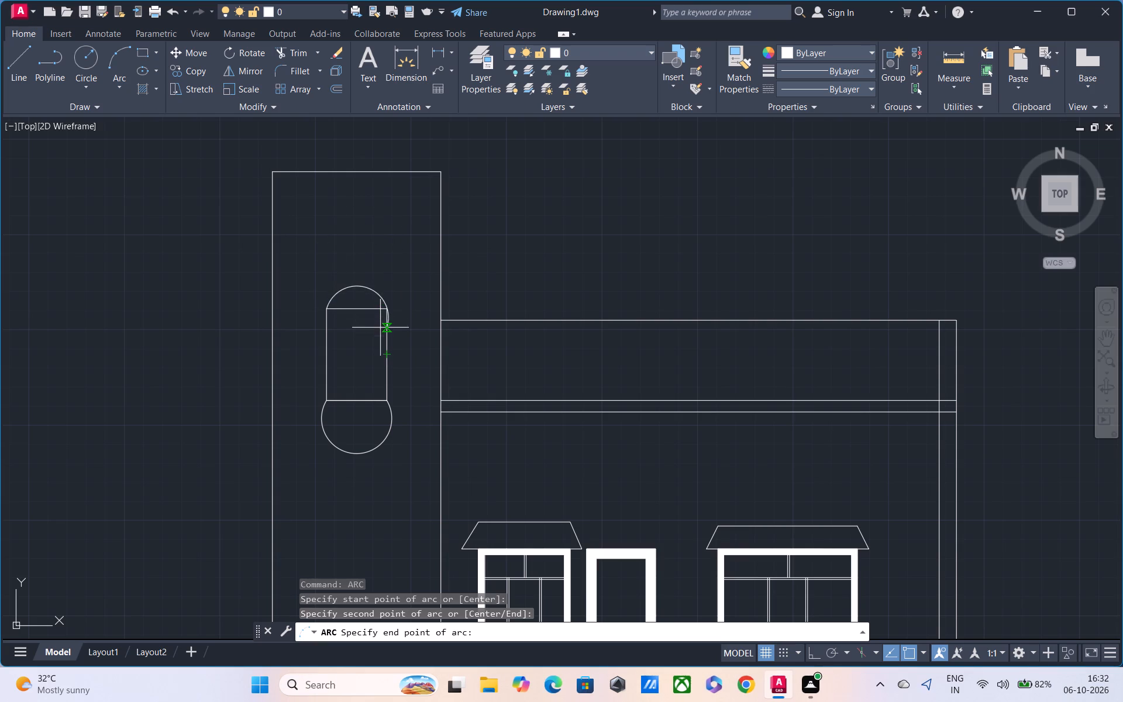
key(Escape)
Draw a three-point arc between the rectangle's upper corners, passing about 11 3/16" above the midpoint of its top edge.
text(AR)
text(C)
key(space)
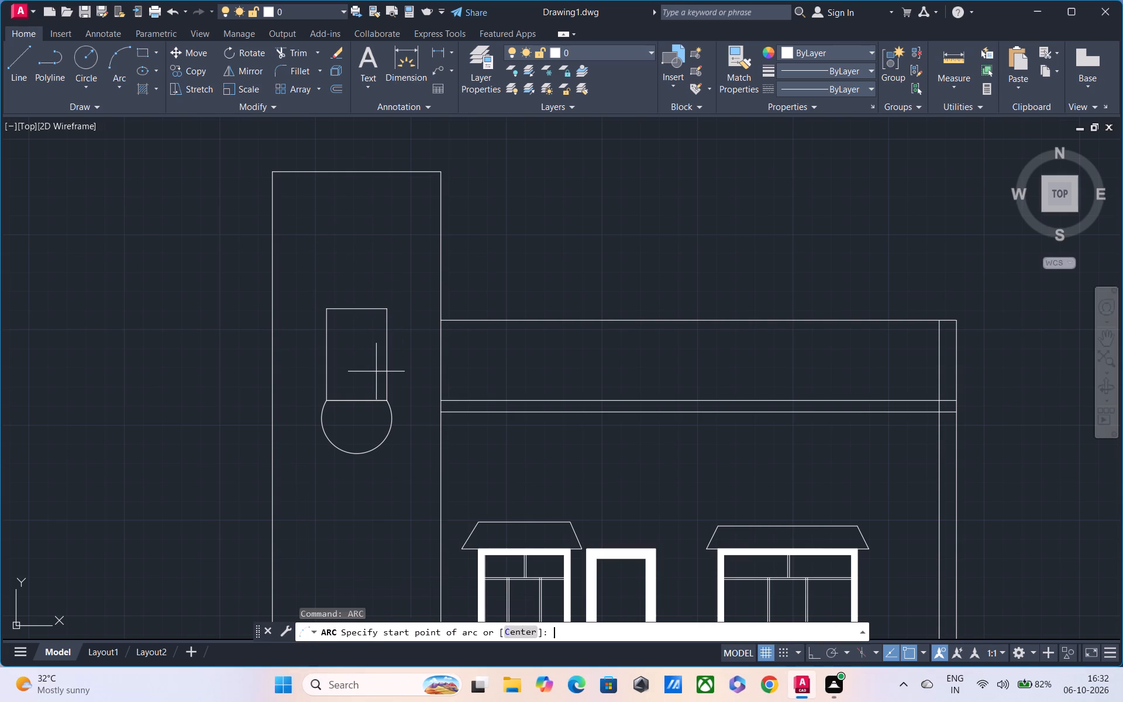
click(323, 307)
click(353, 286)
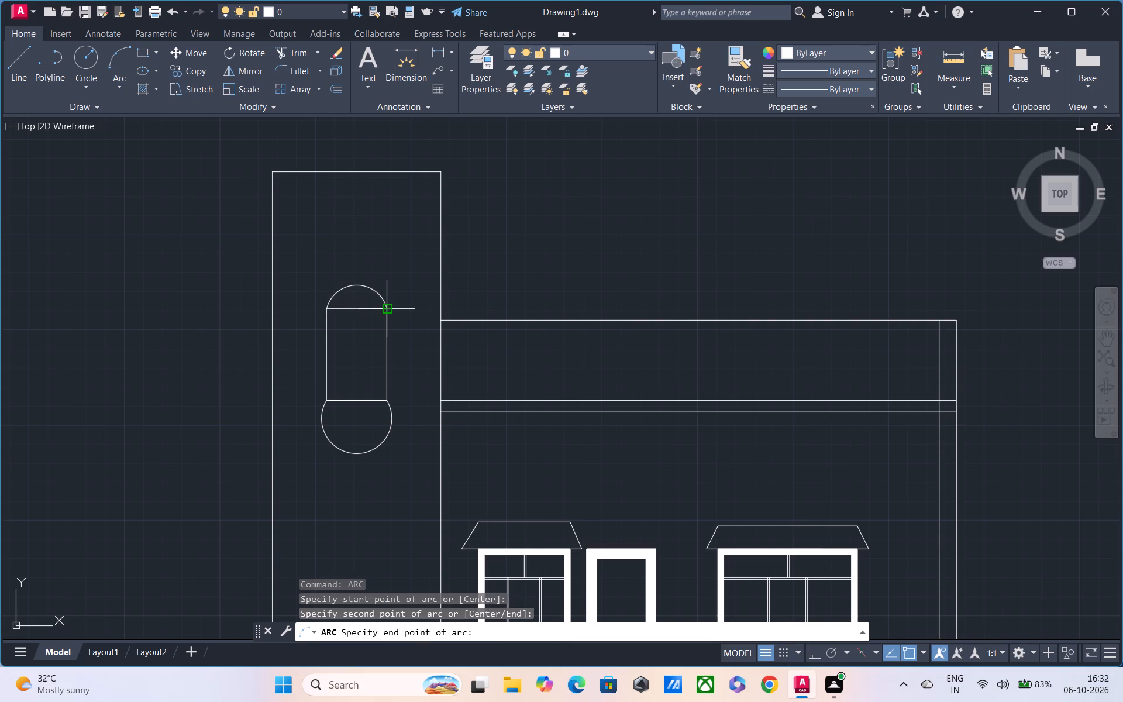
click(383, 305)
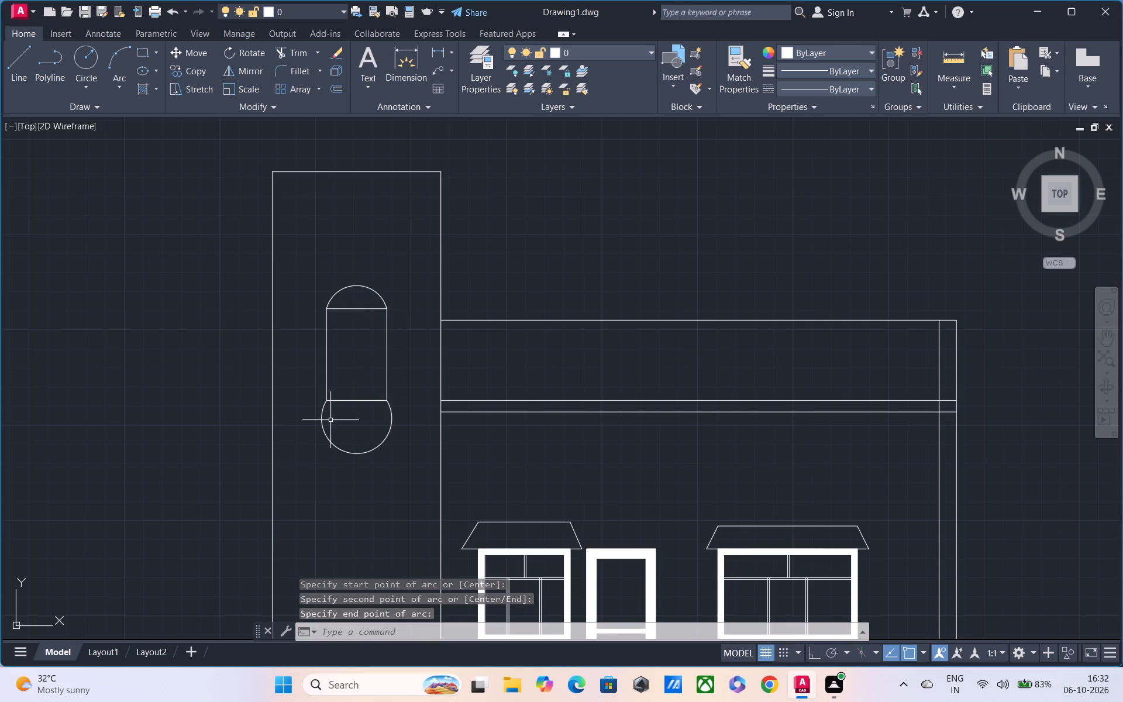
Replace the lower arc with a shallower three-point arc between the rectangle's bottom corners, passing about 6'-1 3/8" below the upper arc's midpoint.
click(321, 424)
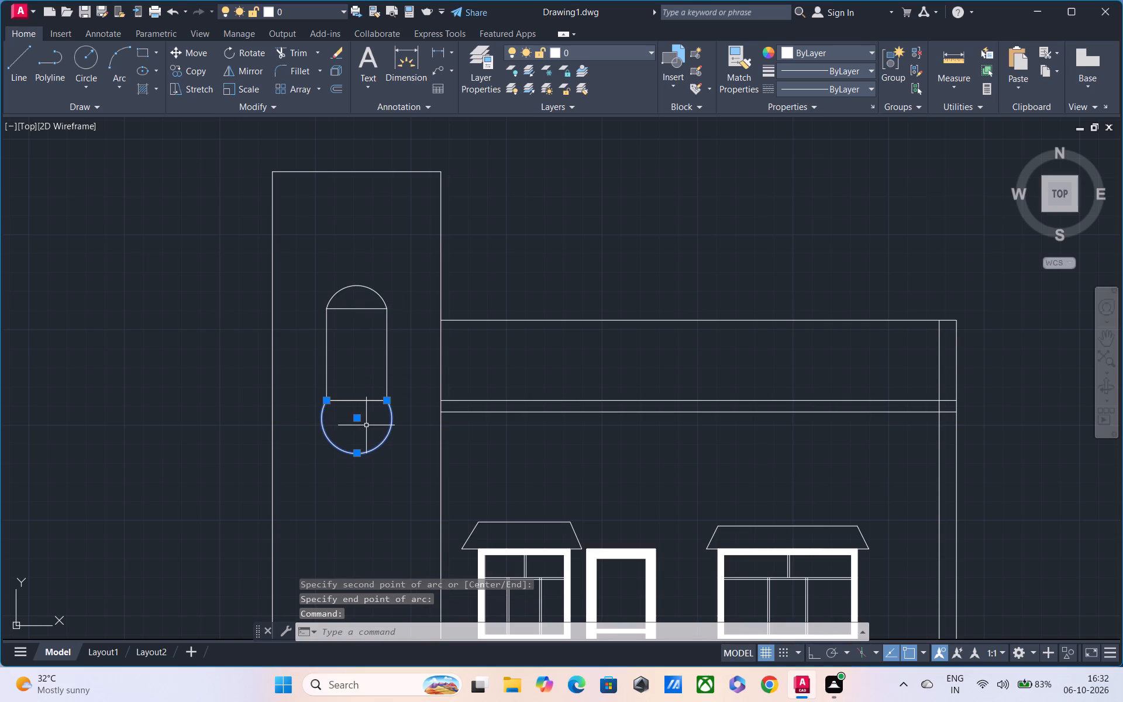
key(Delete)
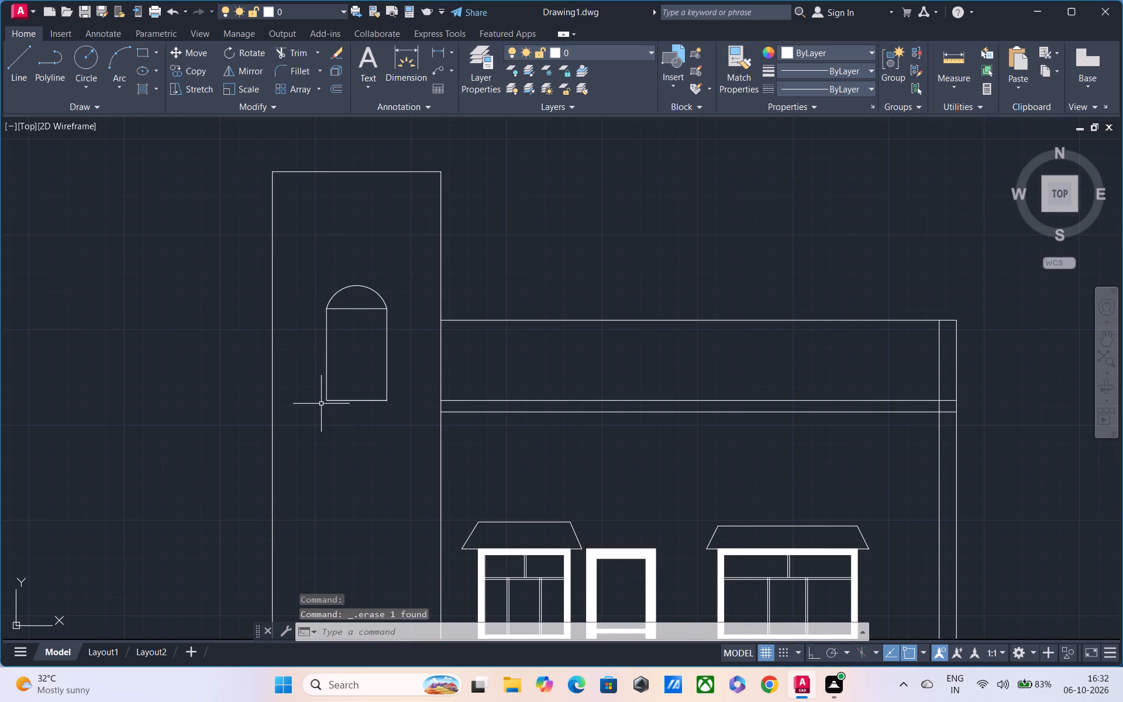
text(ARE)
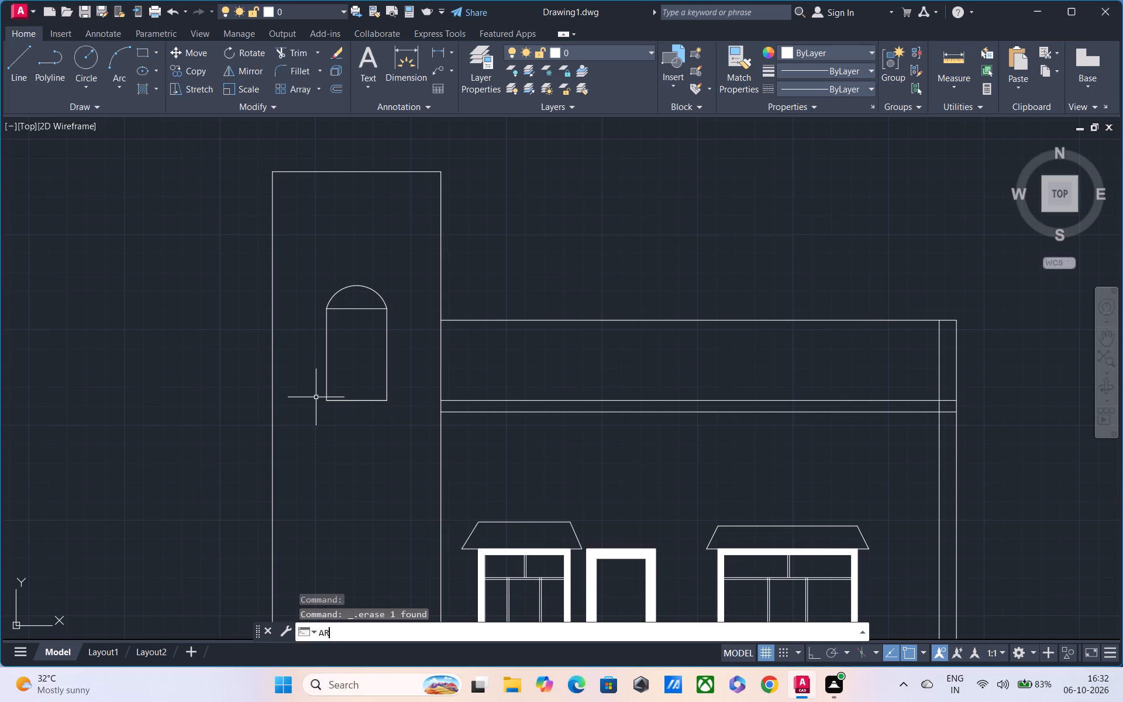
key(BackSpace)
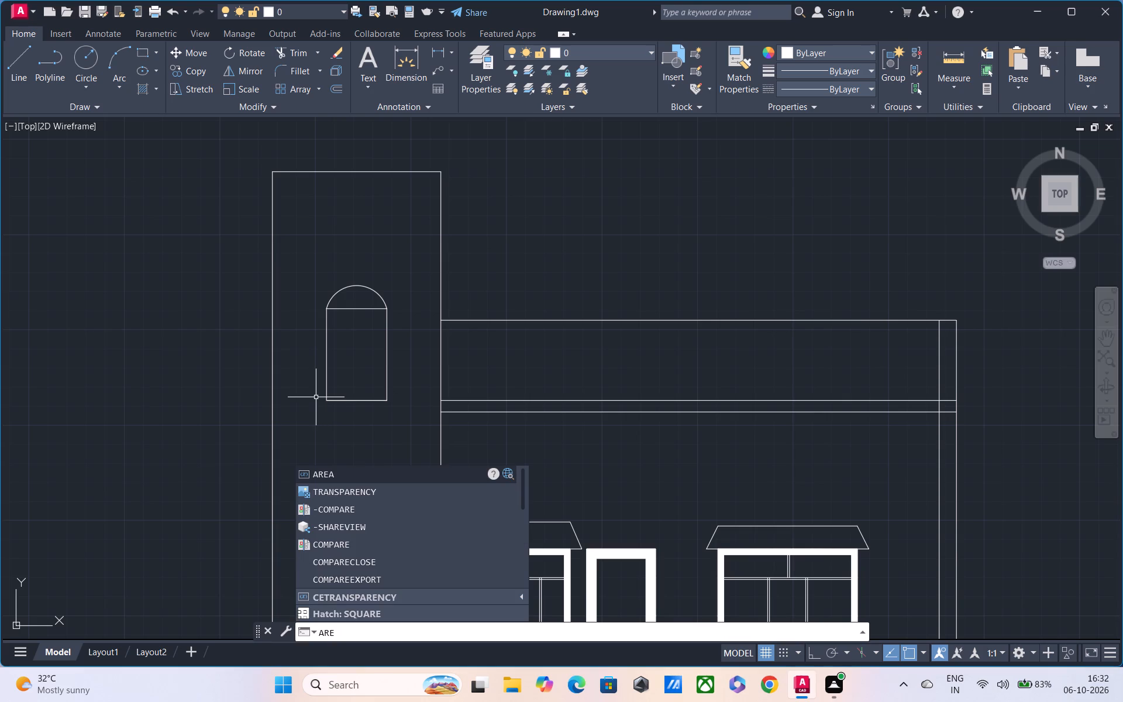
key(BackSpace)
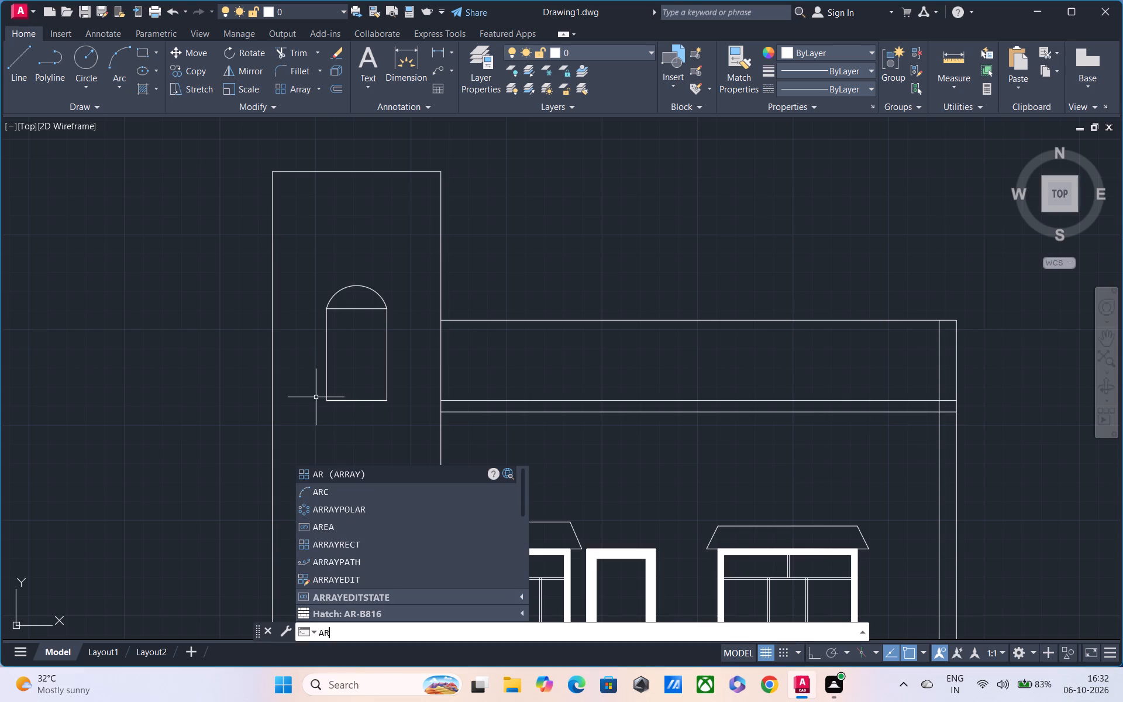
key(c)
click(342, 493)
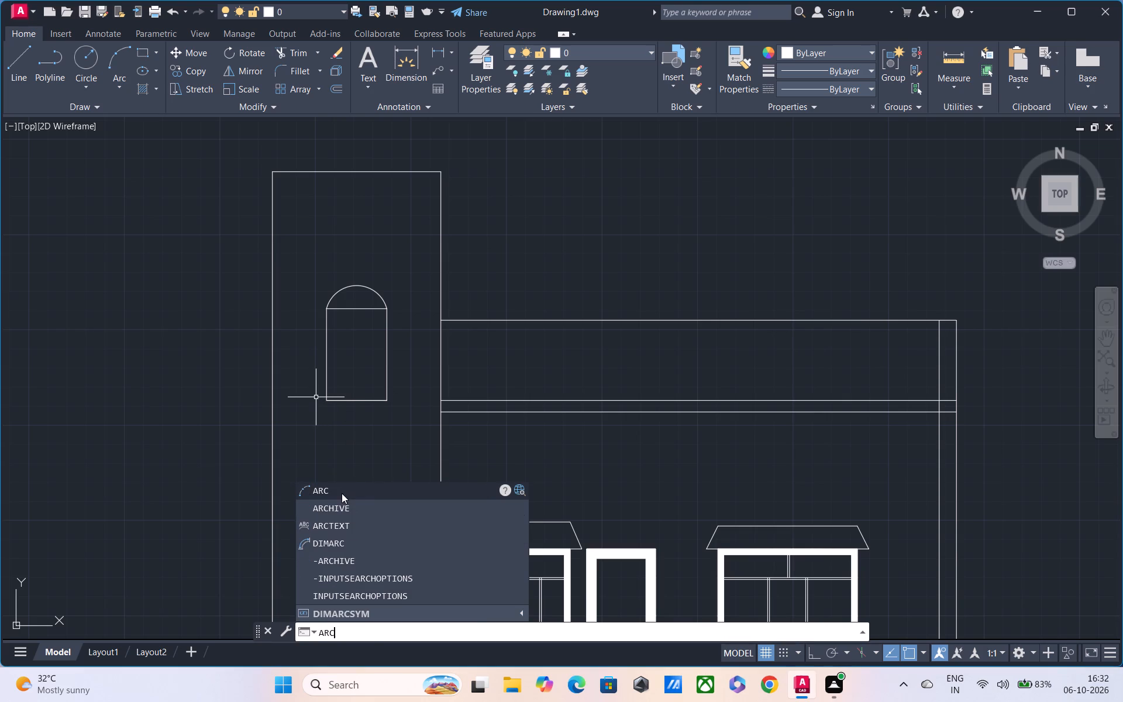
click(330, 397)
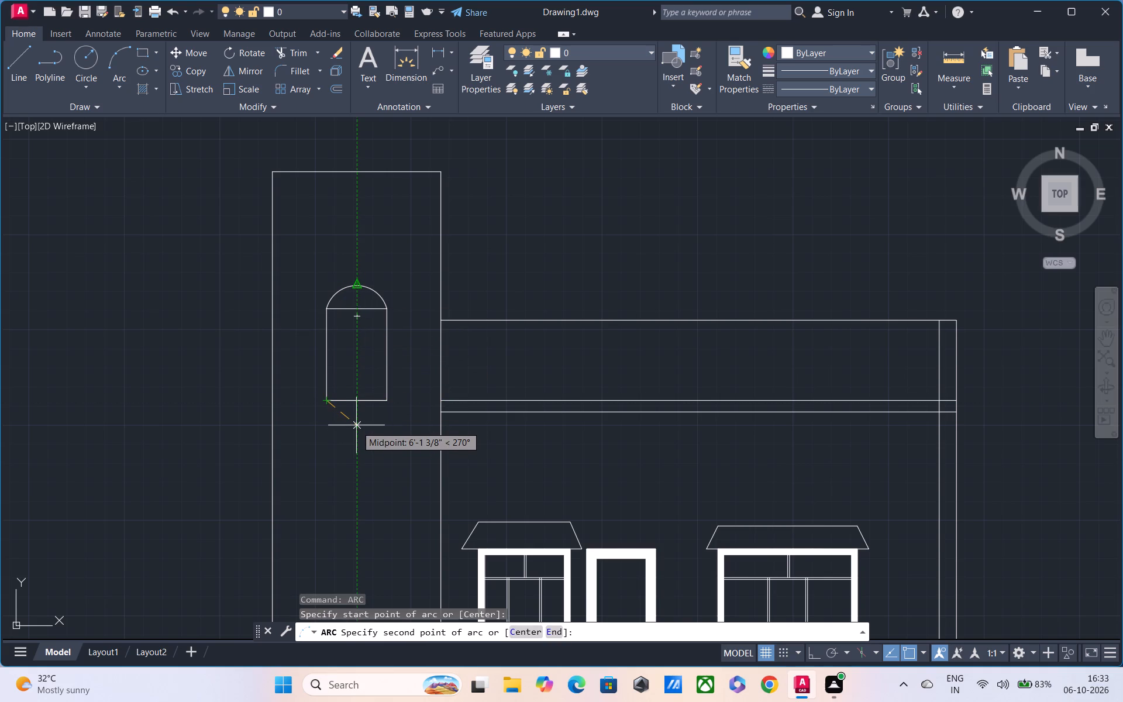
click(356, 426)
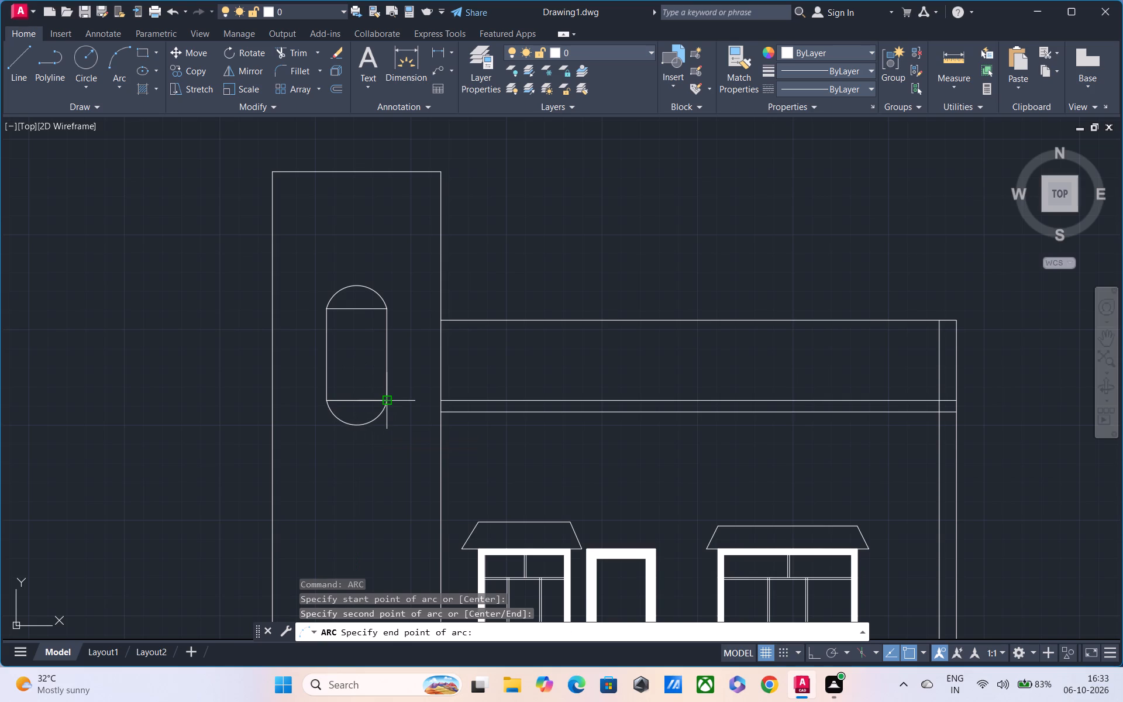
click(390, 405)
key(Escape)
Draw a vertical centre line from the upper arc's top point to the lower arc's lowest point.
middle_drag(373, 381, 346, 438)
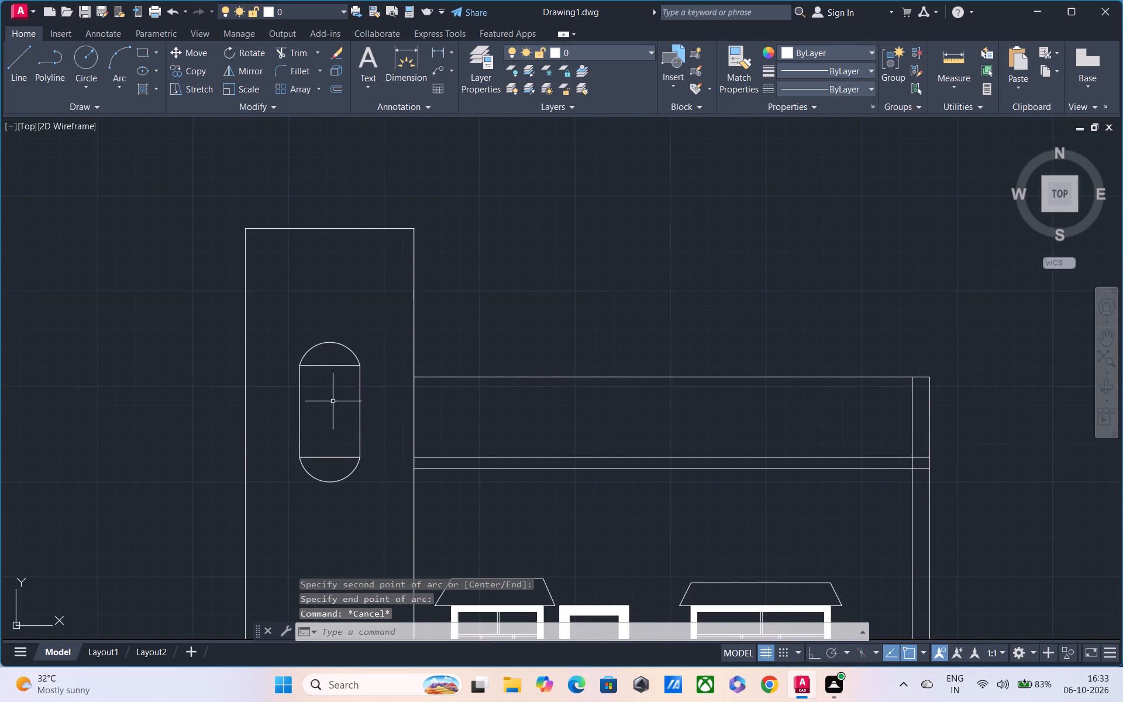
text(L)
key(space)
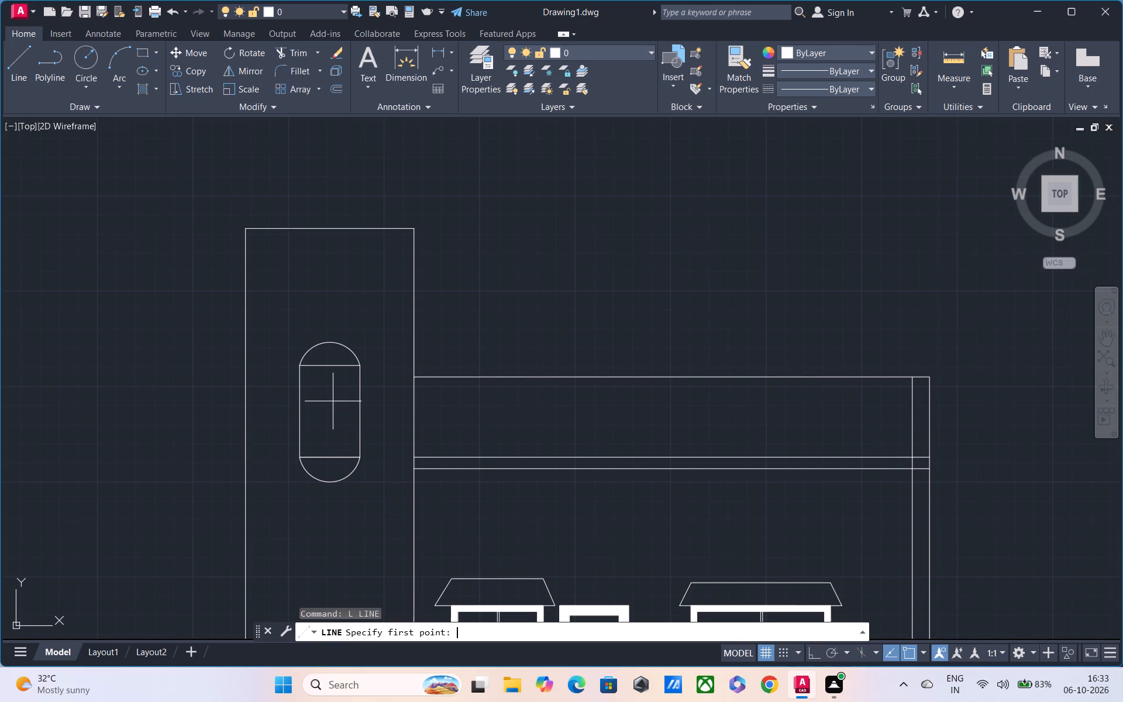
click(333, 349)
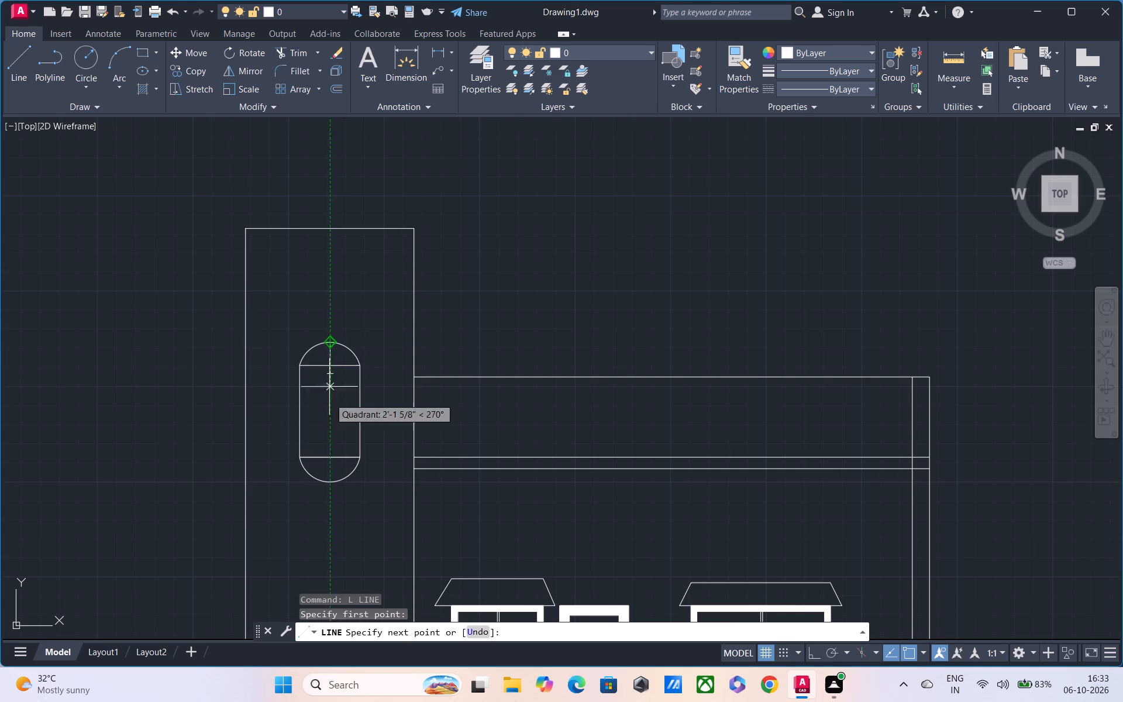
click(330, 486)
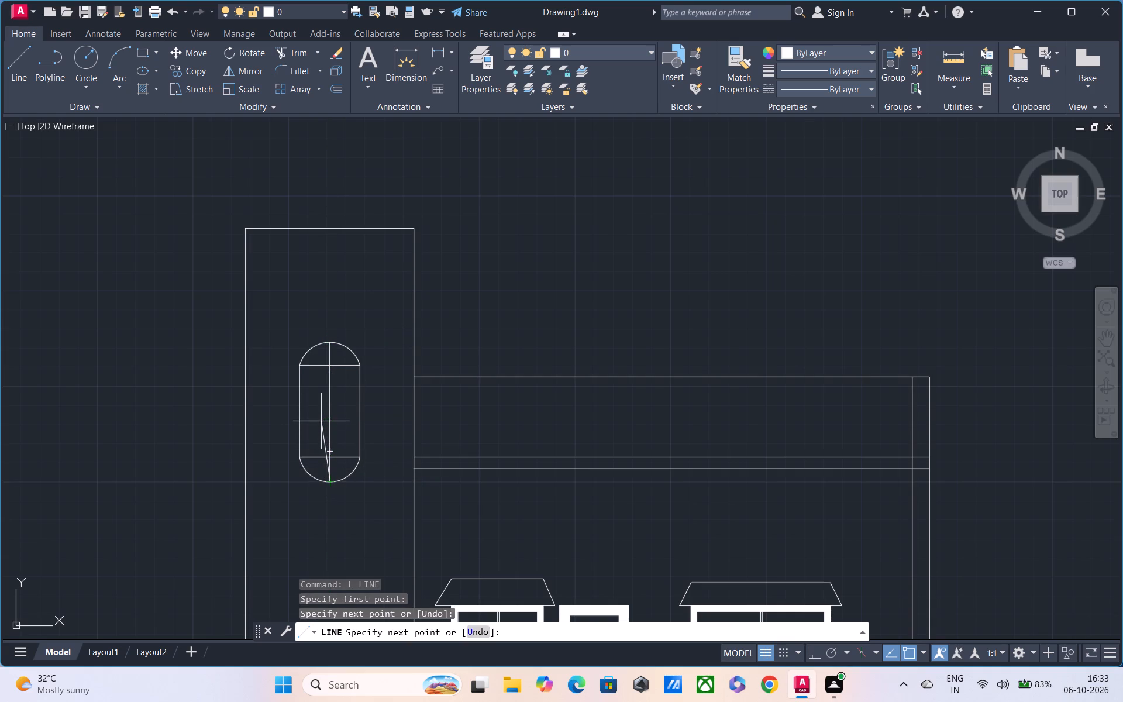
Draw a horizontal dividing line across the middle of the round-ended window, from its left side to its right side.
key(Escape)
text(L)
key(space)
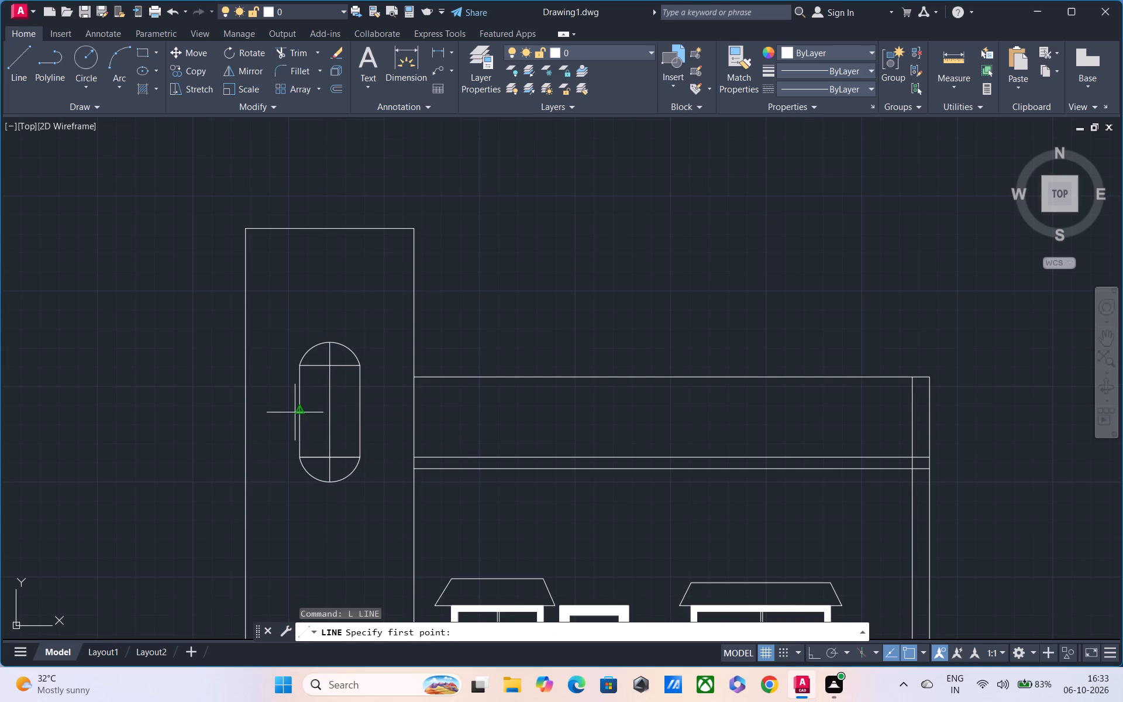
click(295, 413)
click(362, 410)
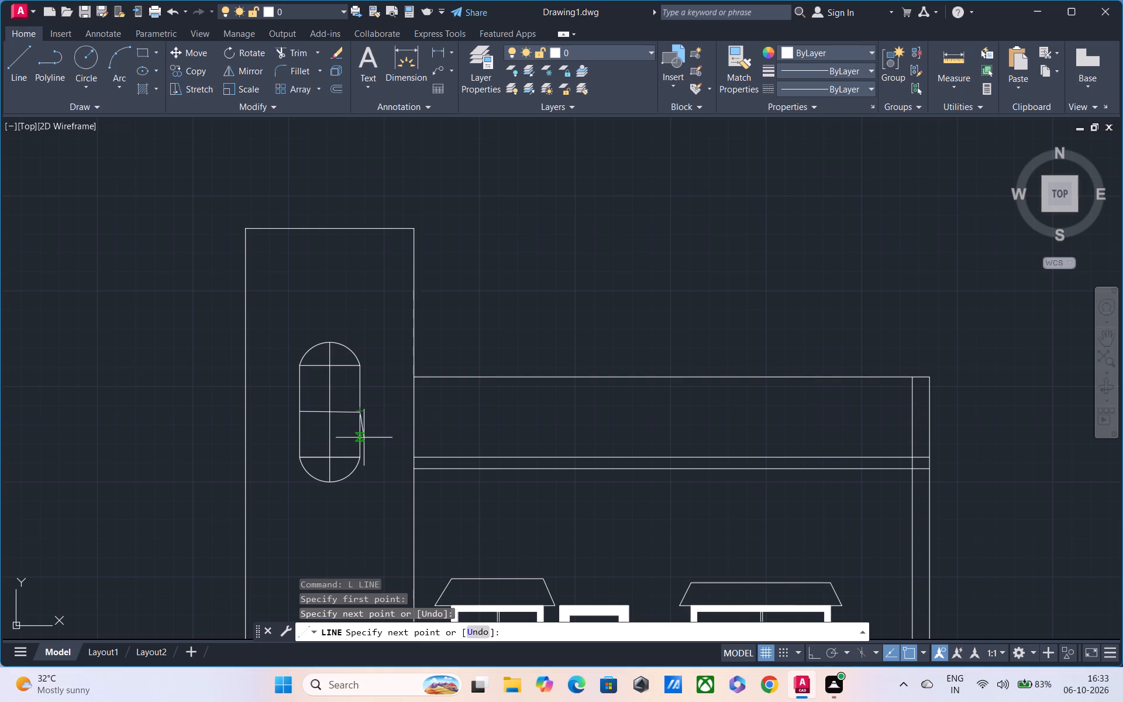
key(Escape)
Copy the complete round-ended window straight down within the tall section, with Ortho on, placing it at the upper-floor window level.
middle_drag(368, 302, 381, 128)
scroll(366, 251, down, 2)
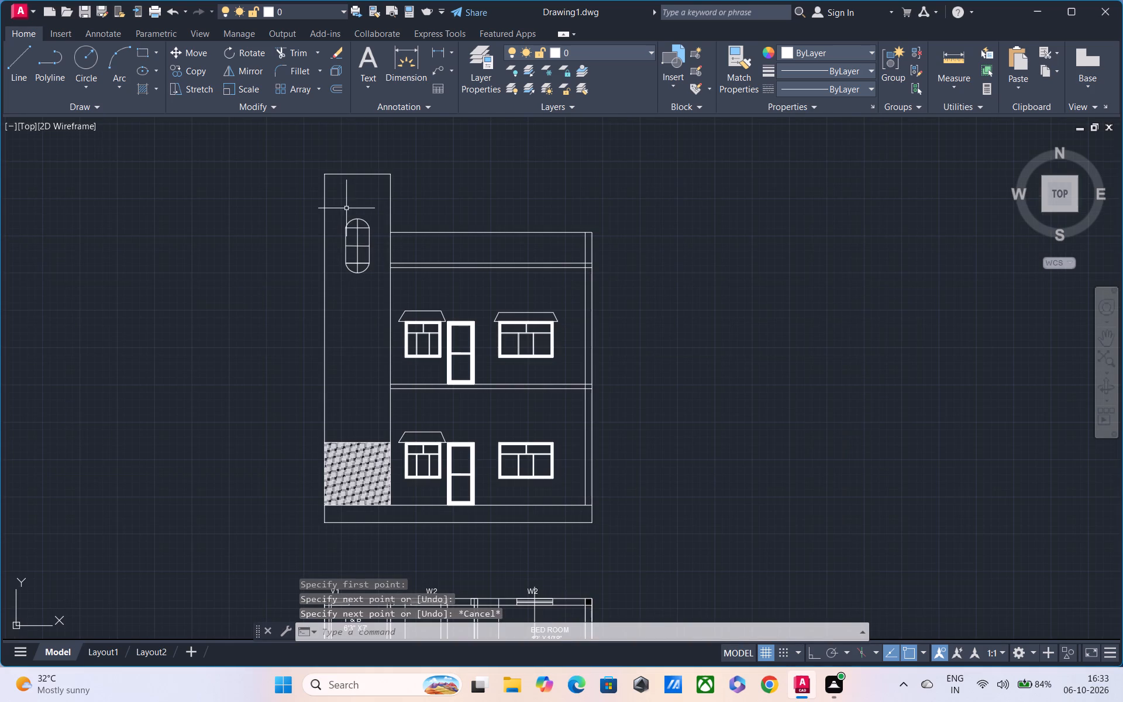
click(346, 208)
click(376, 302)
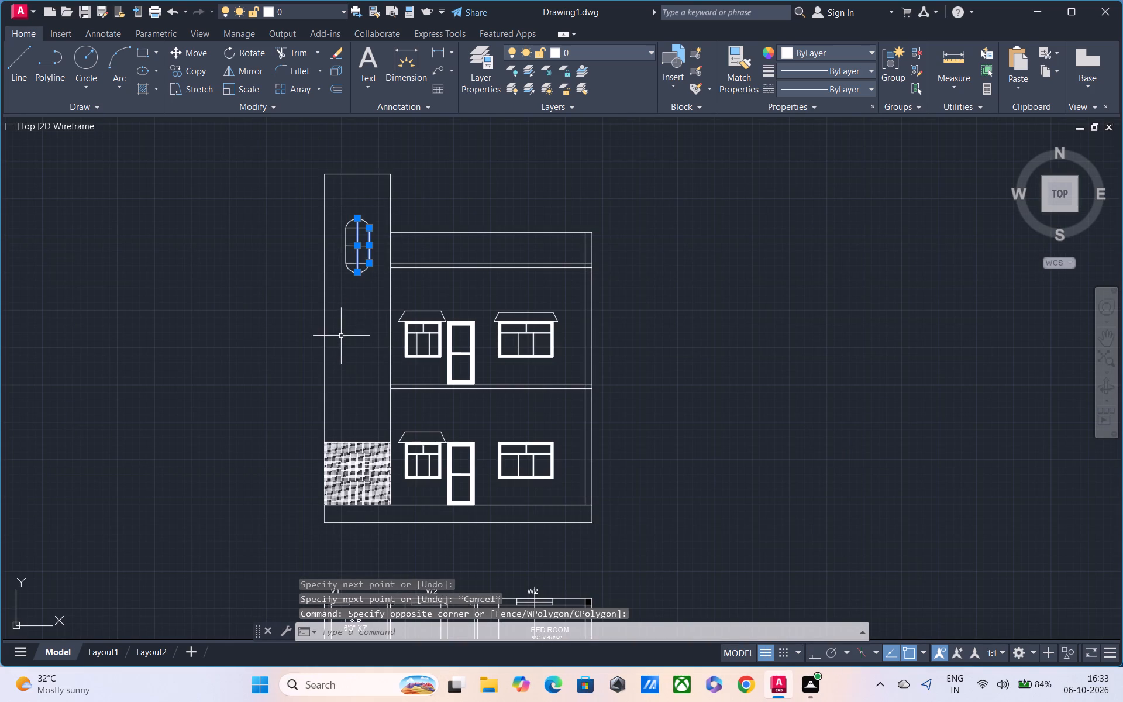
key(Escape)
click(339, 211)
click(384, 288)
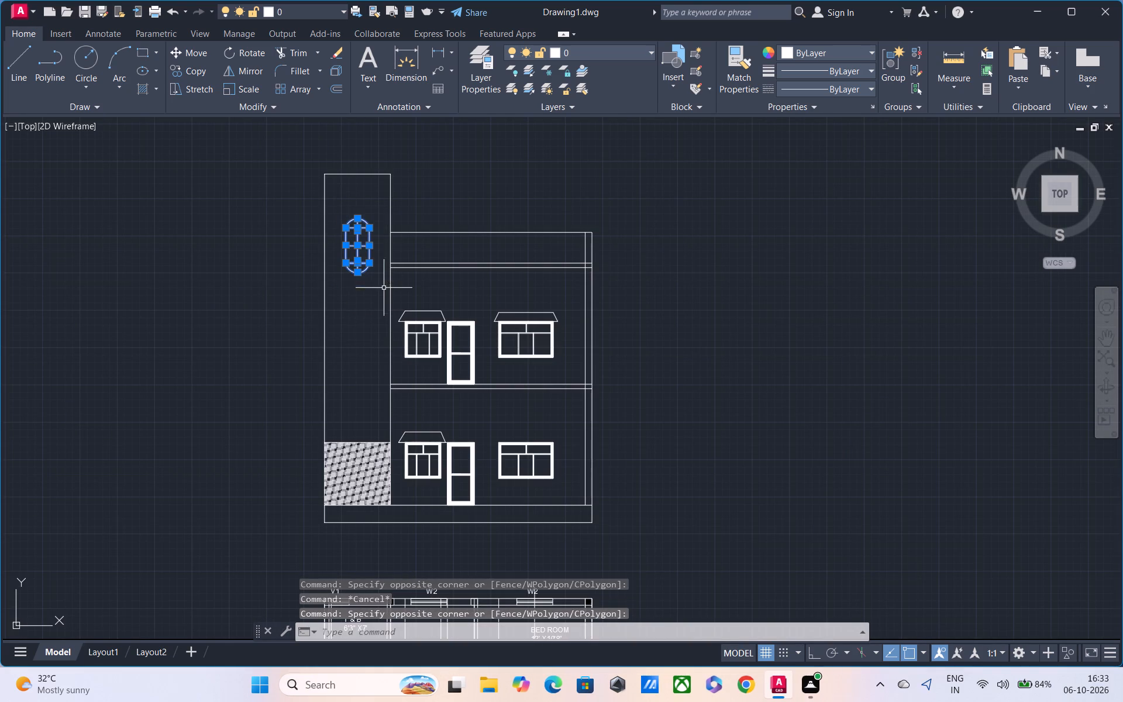
text(CO)
key(space)
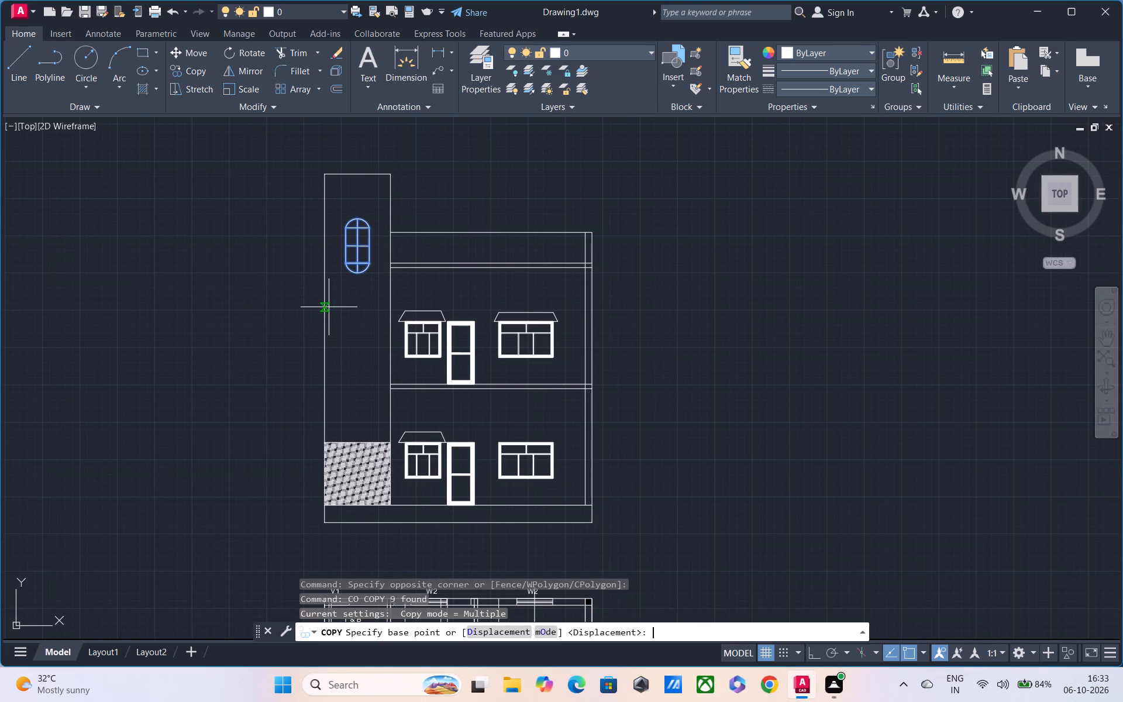
click(355, 242)
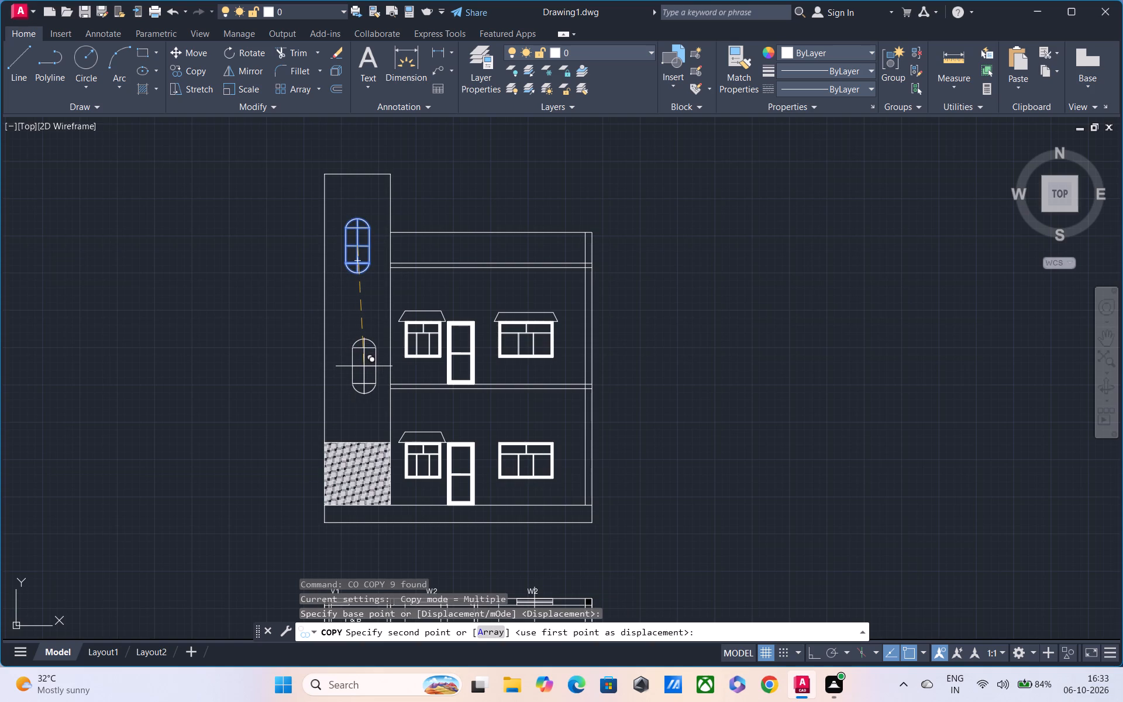
key(F8)
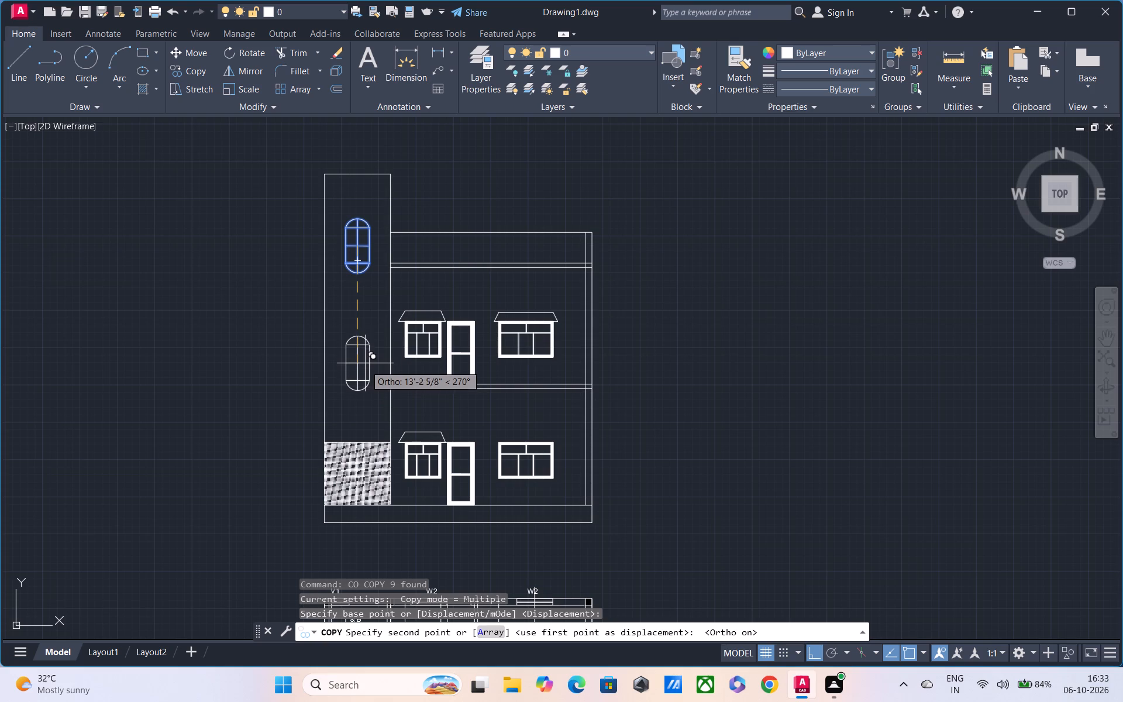
click(364, 371)
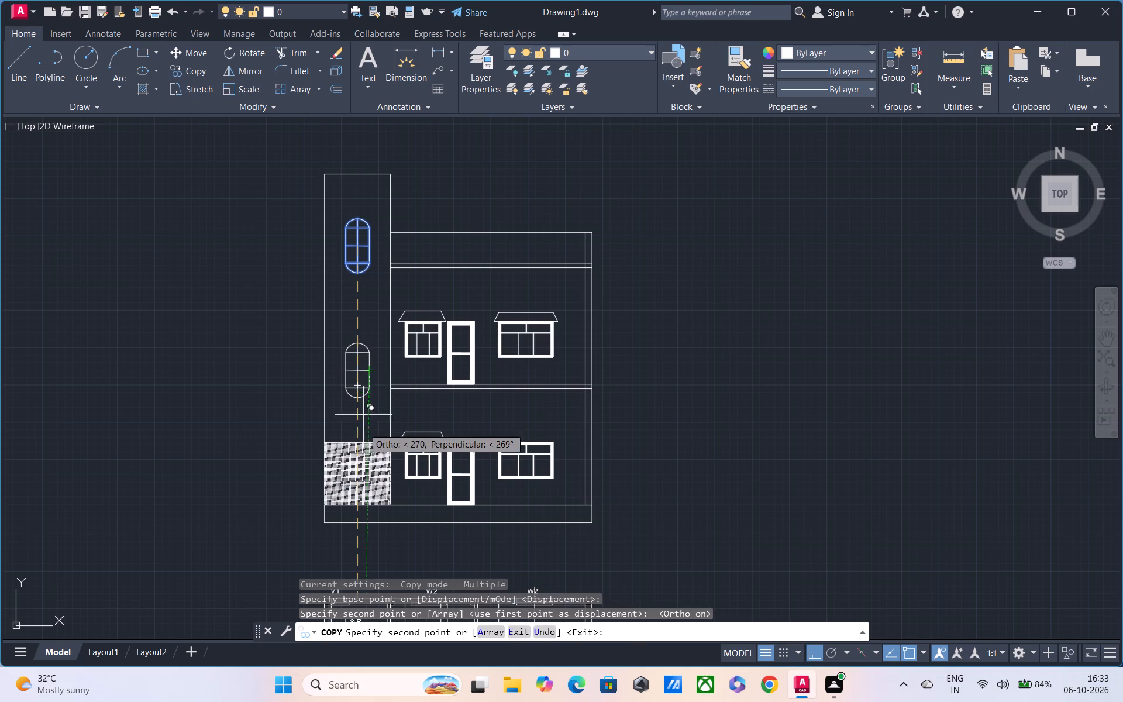
key(Escape)
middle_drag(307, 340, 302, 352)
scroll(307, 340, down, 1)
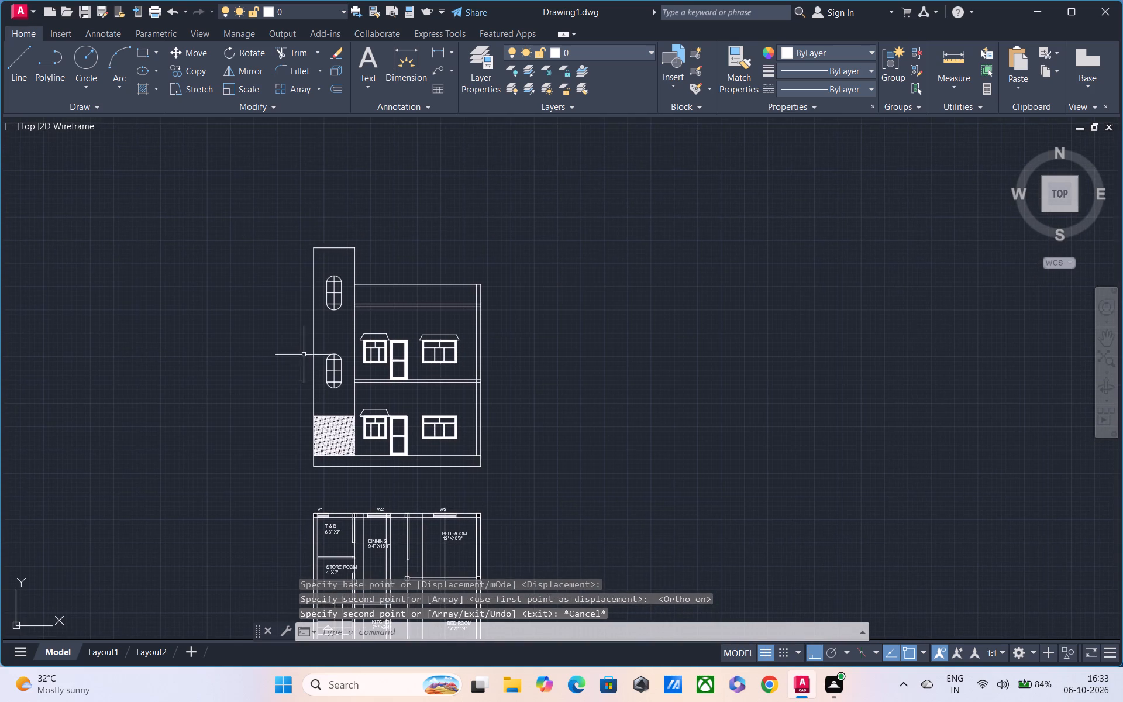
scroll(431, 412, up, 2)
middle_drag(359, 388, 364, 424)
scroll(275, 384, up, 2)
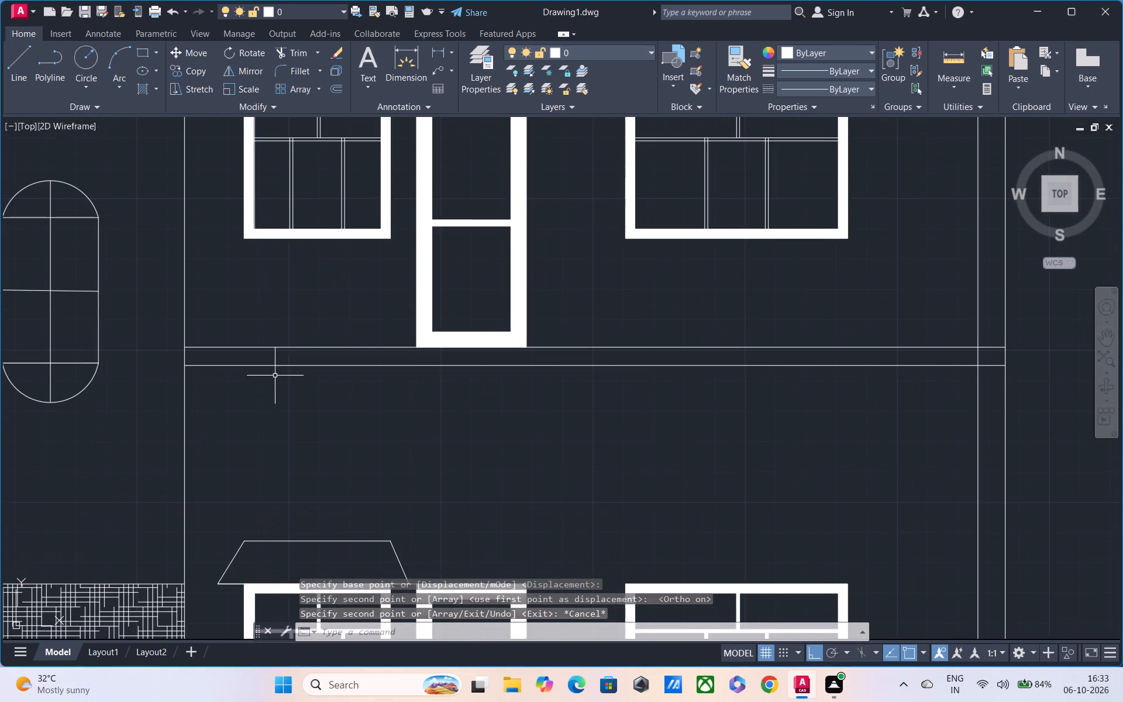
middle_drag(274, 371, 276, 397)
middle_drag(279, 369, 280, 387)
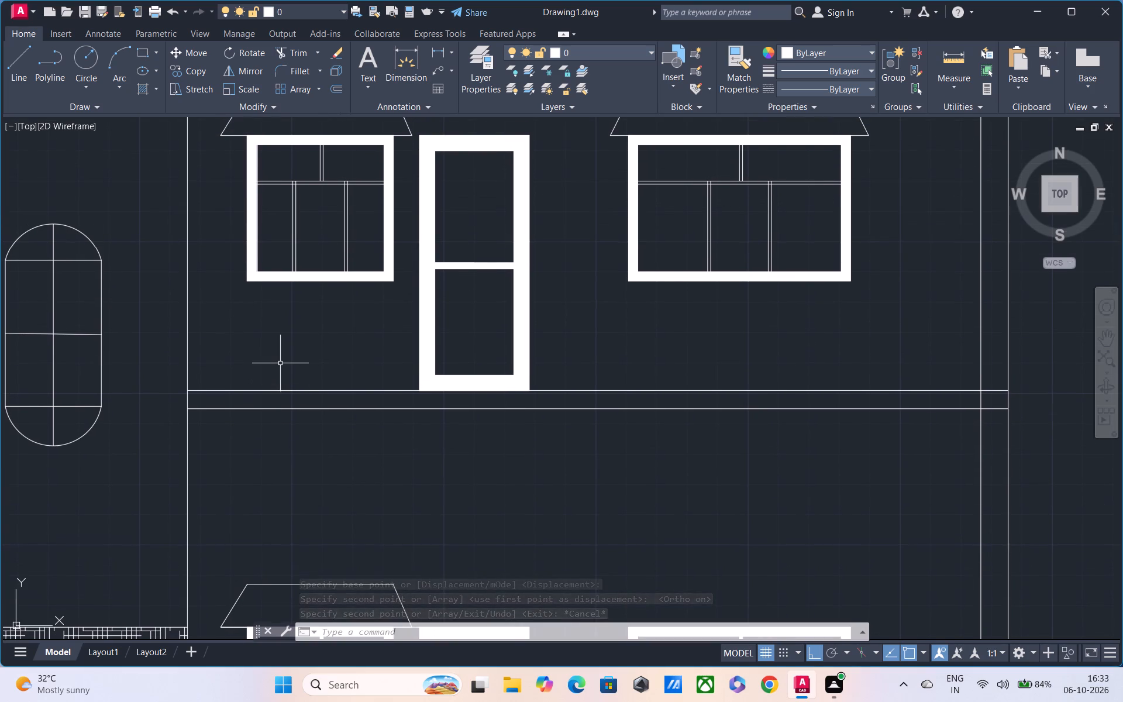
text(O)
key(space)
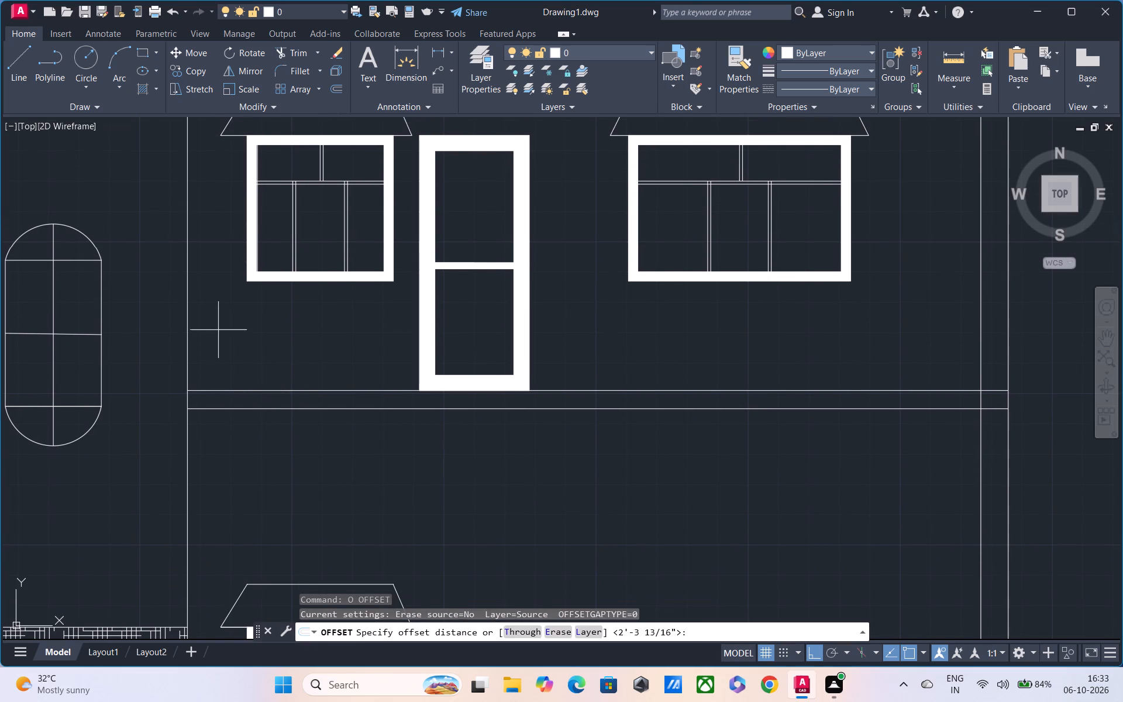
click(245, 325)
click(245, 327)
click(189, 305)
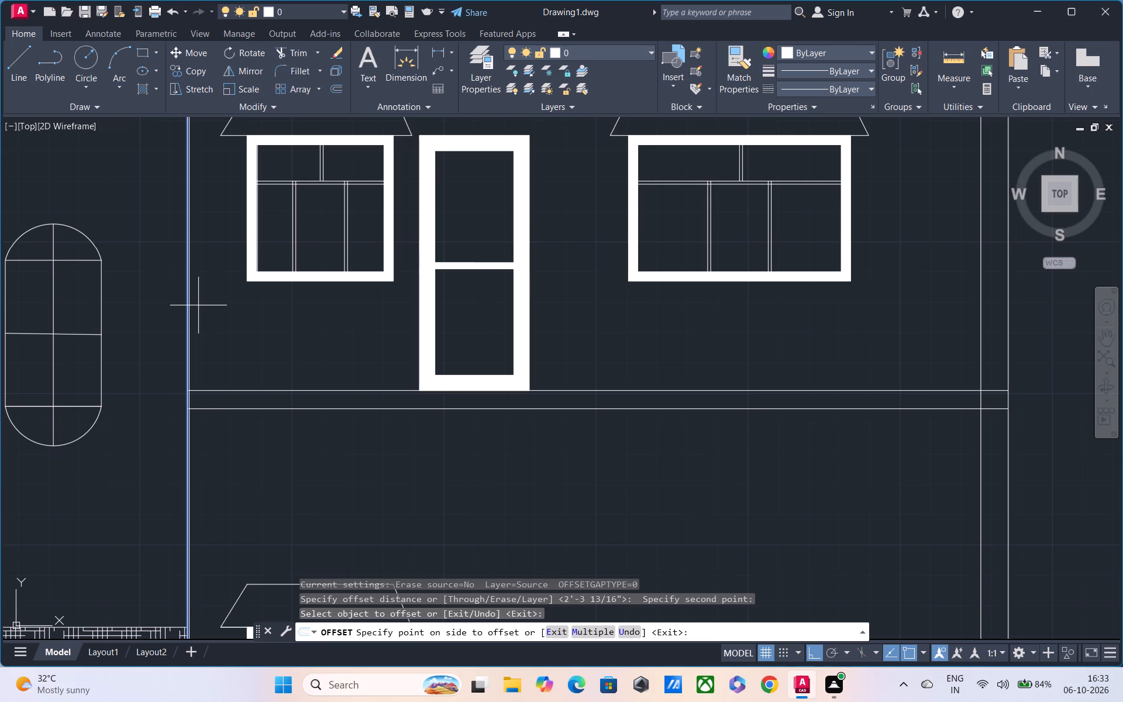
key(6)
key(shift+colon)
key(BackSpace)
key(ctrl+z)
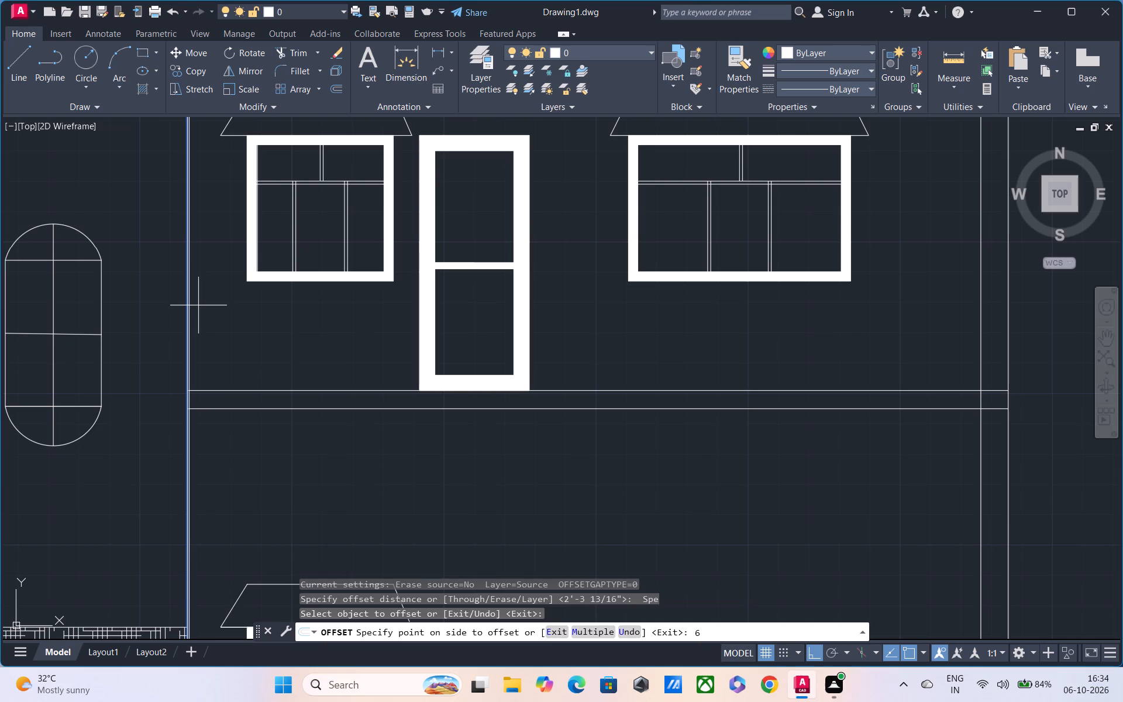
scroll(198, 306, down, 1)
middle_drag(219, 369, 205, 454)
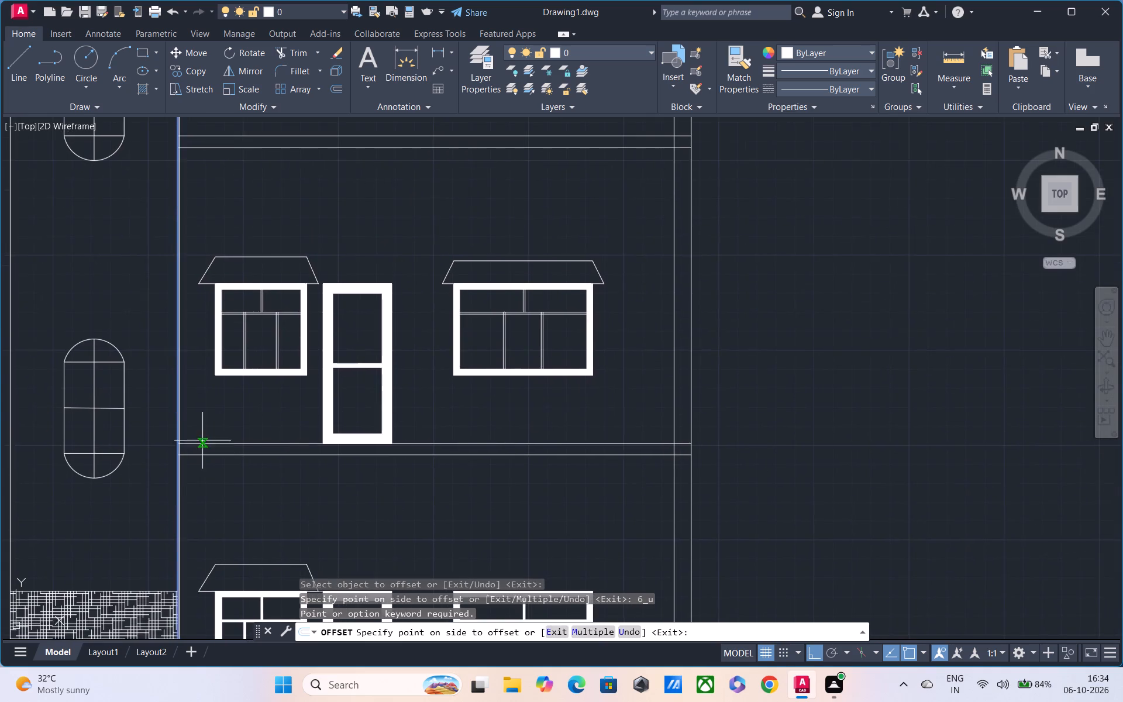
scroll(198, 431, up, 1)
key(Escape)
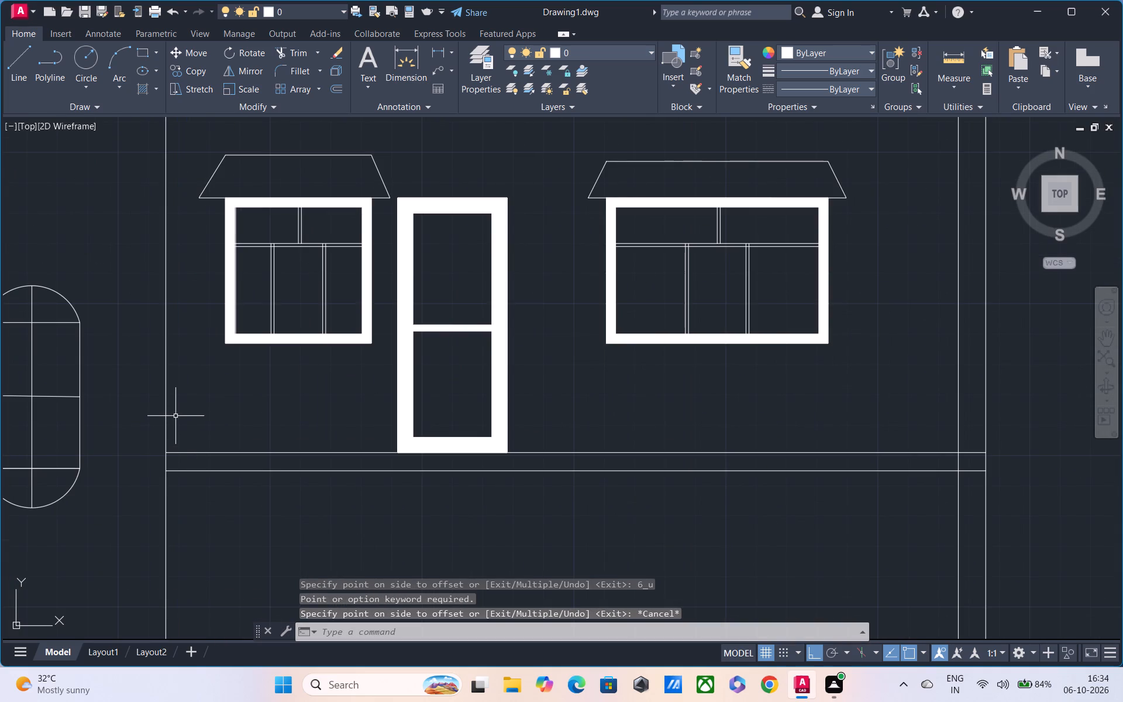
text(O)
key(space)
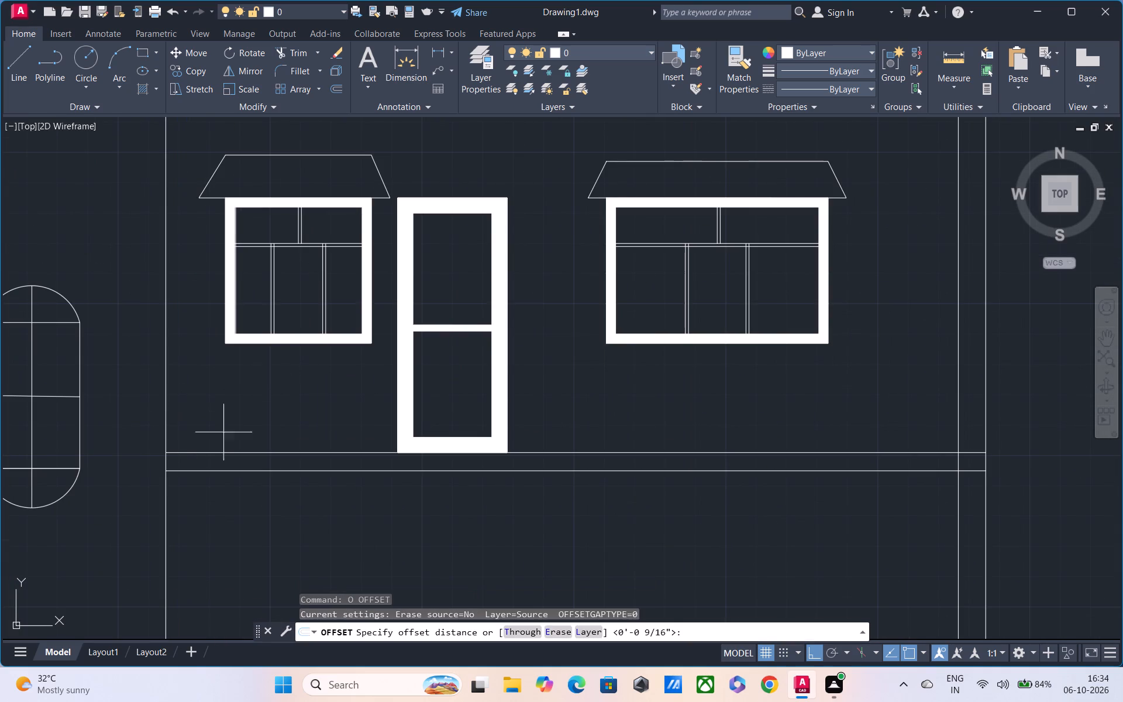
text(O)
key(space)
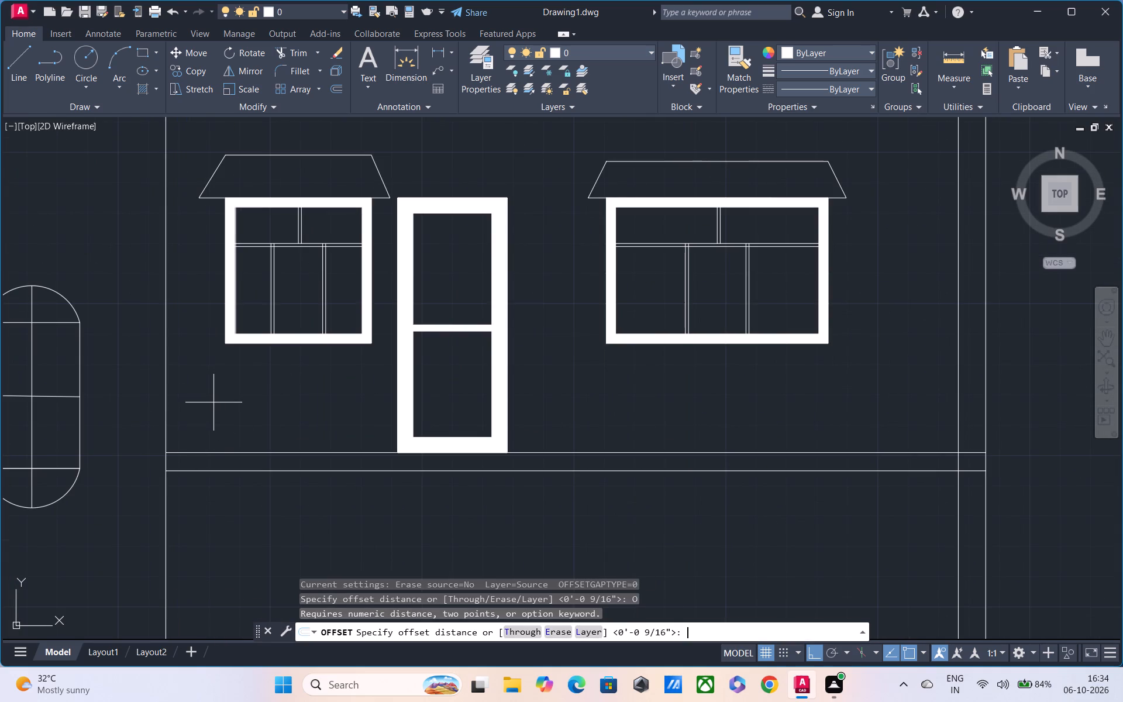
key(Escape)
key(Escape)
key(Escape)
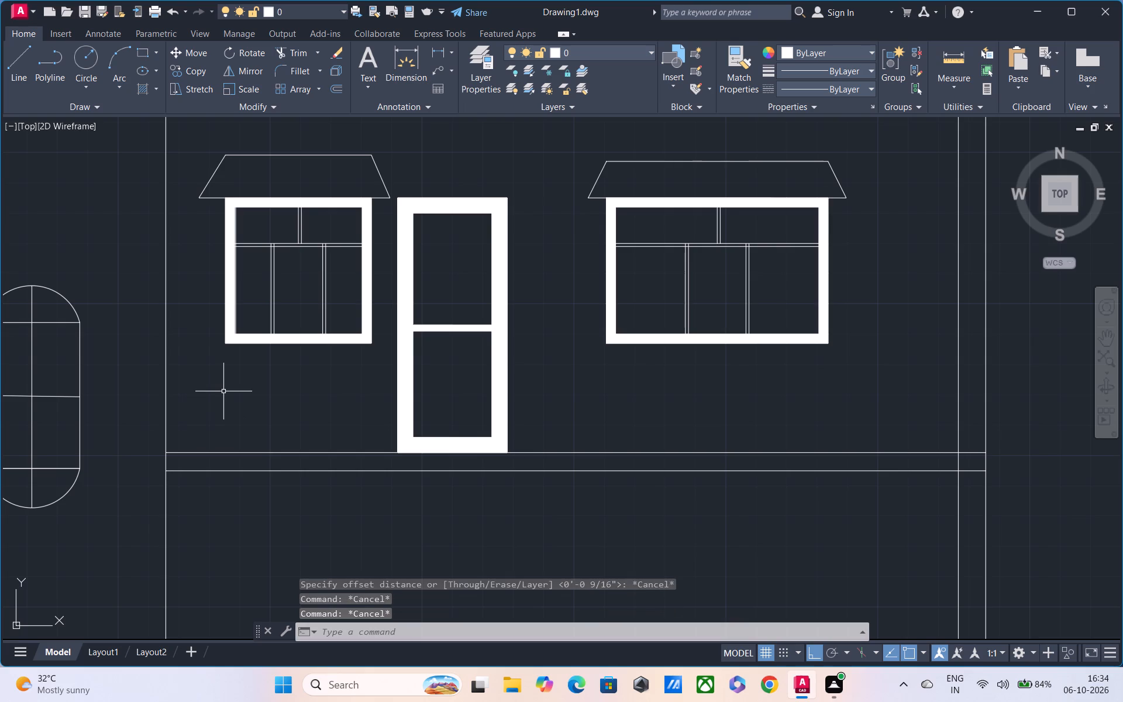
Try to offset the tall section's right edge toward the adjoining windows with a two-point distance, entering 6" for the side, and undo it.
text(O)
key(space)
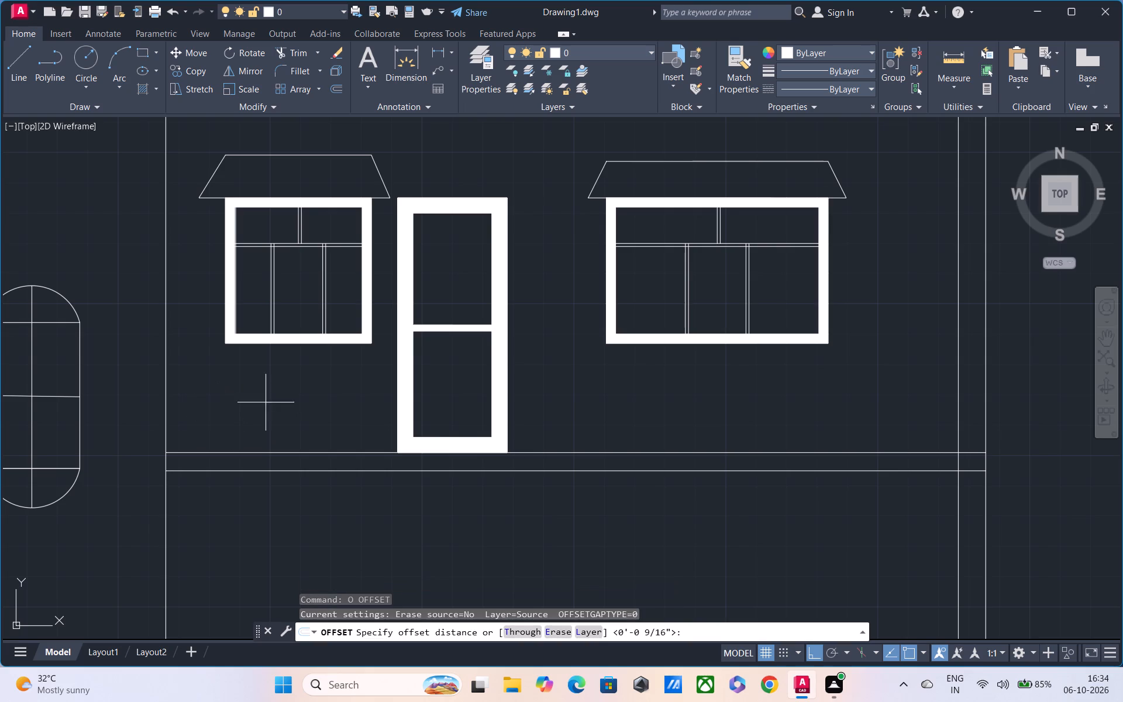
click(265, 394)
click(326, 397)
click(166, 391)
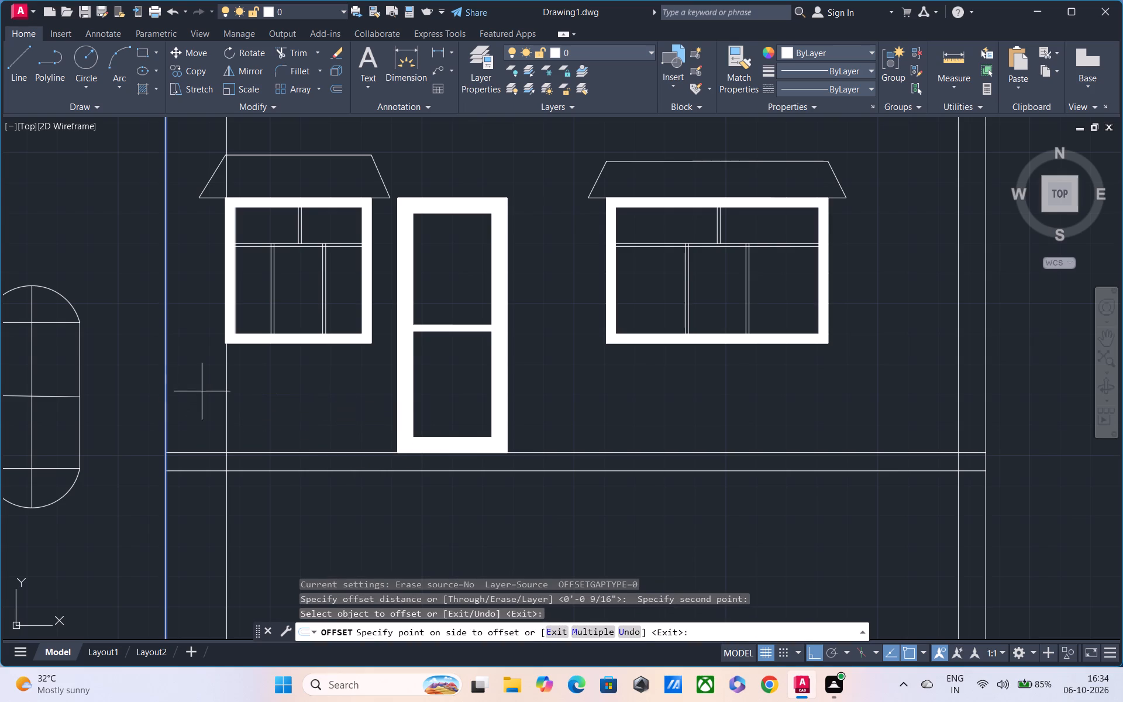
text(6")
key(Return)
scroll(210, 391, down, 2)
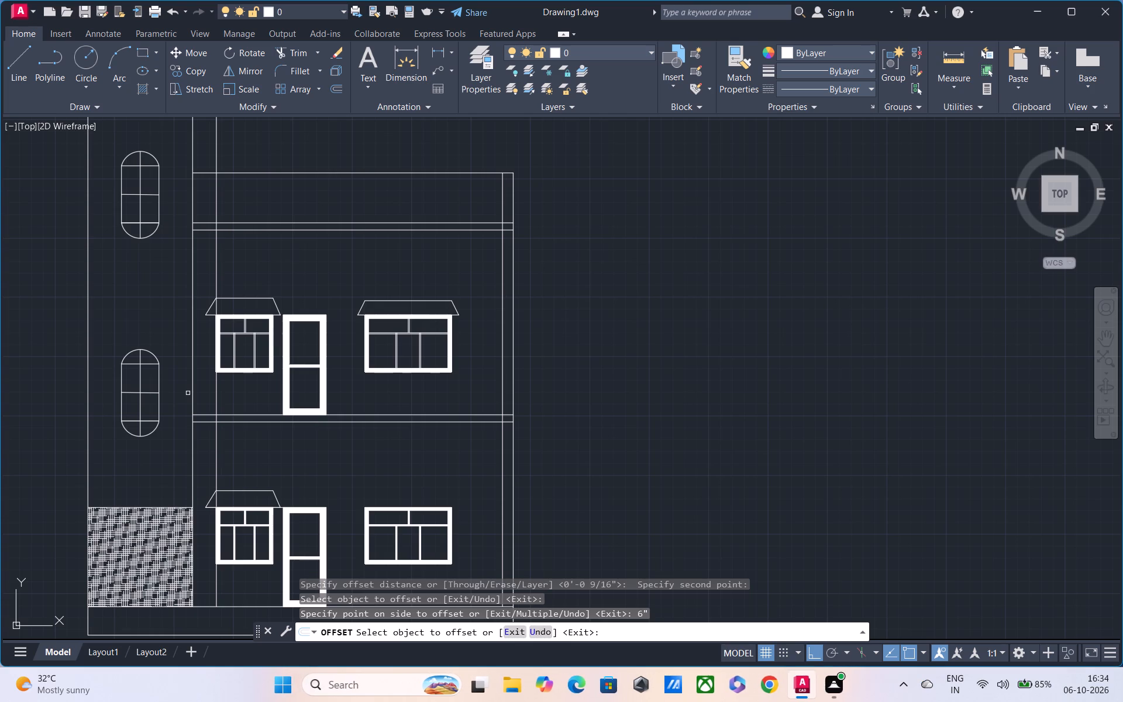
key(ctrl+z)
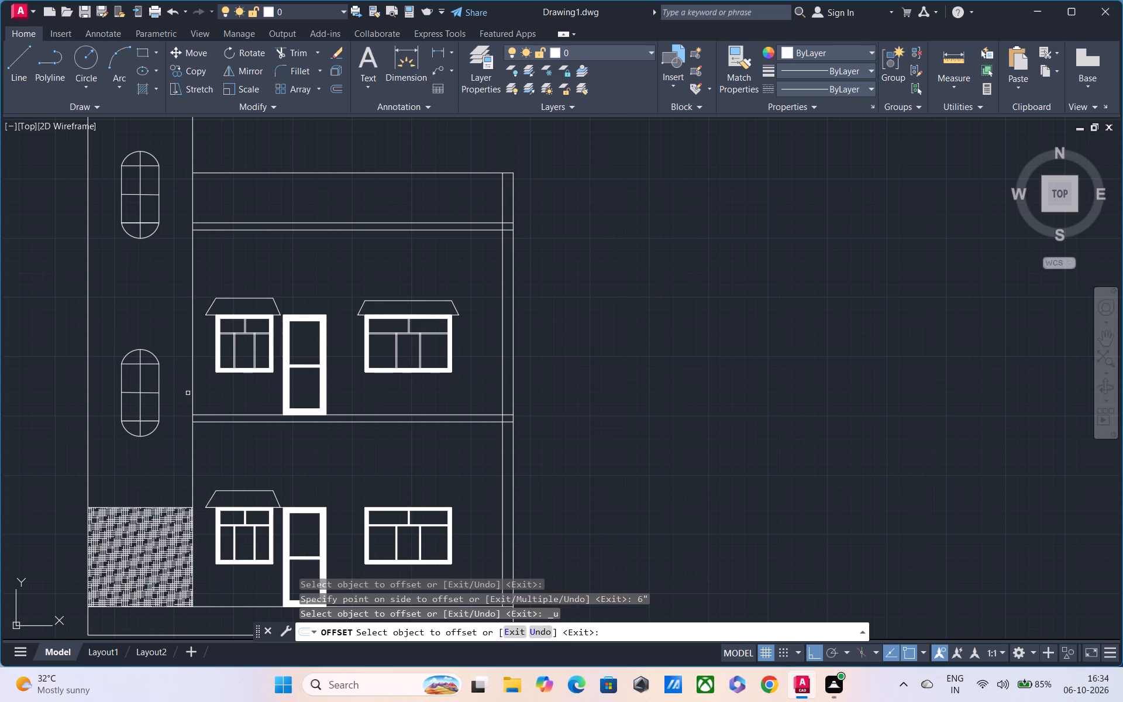
Offset the tall section's right edge toward the adjoining windows using the picked distance, entering 6" for the side.
click(194, 377)
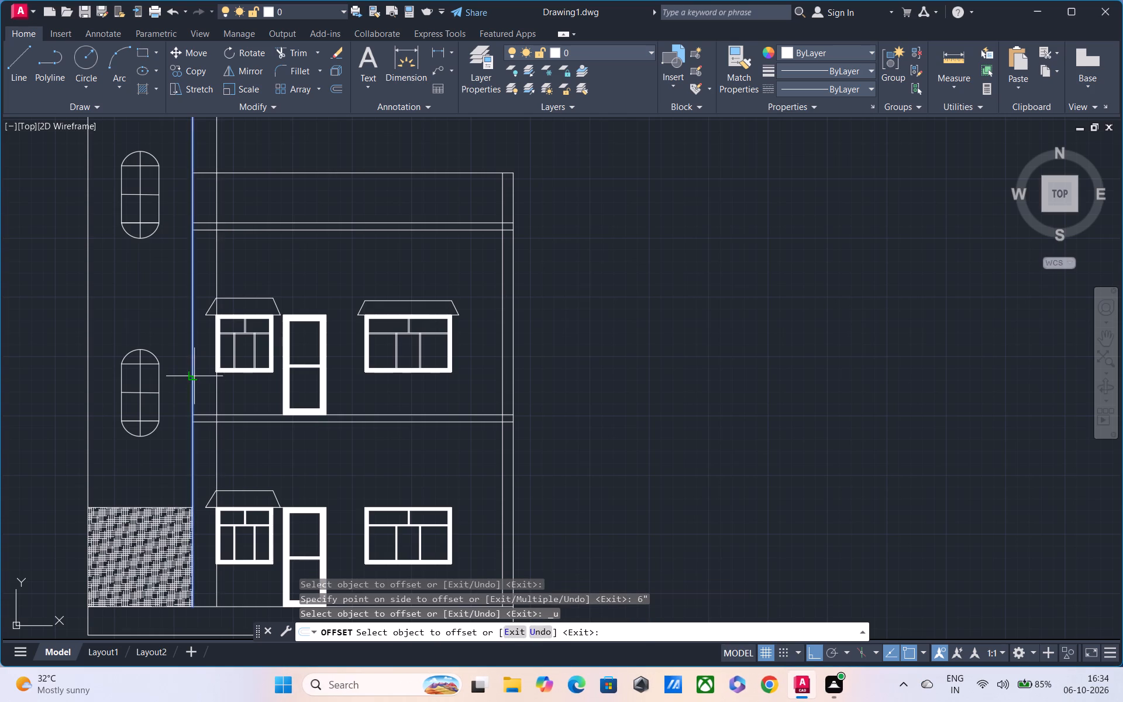
text(6")
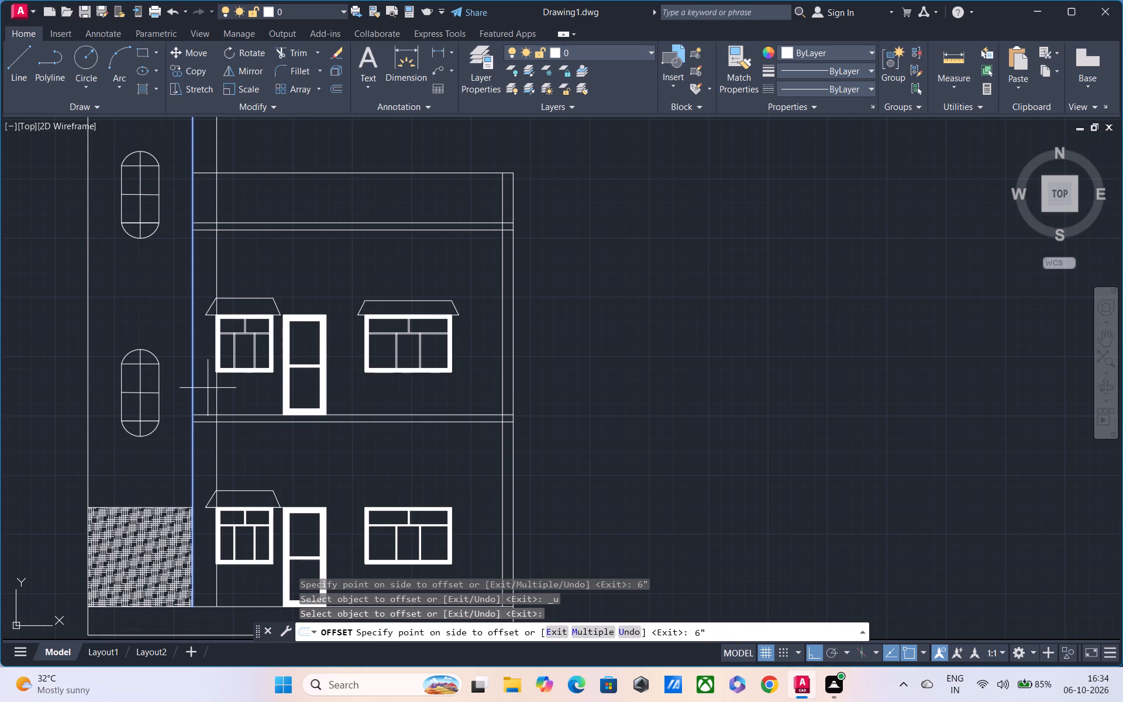
key(Return)
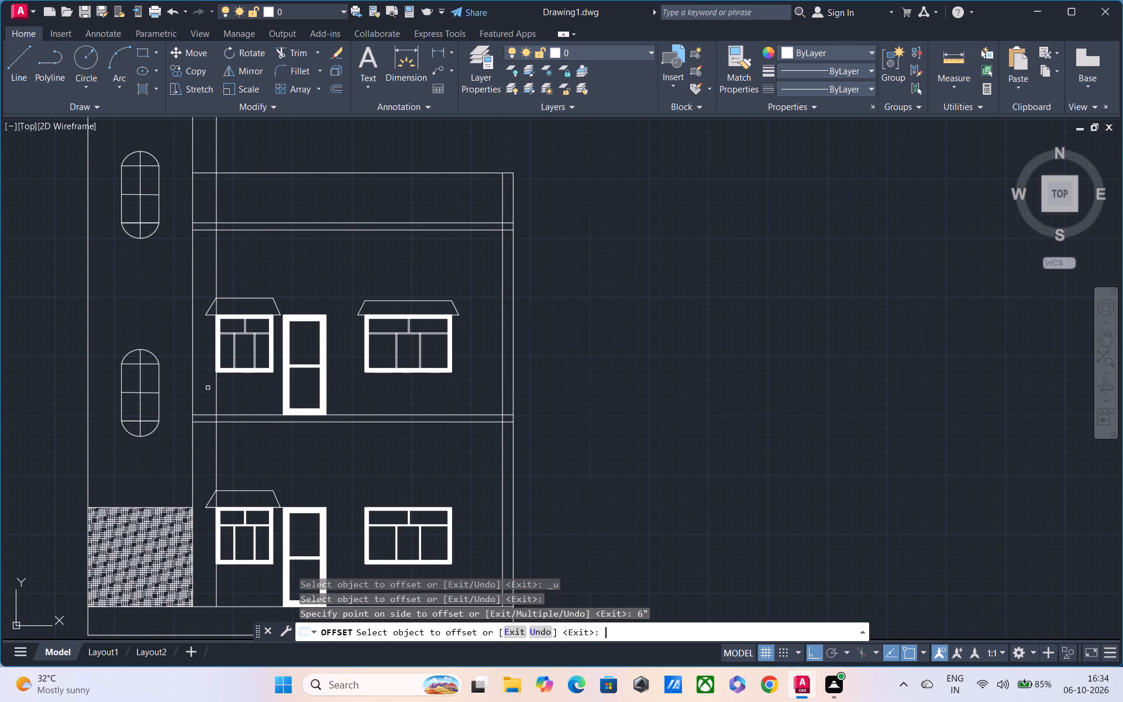
key(F12)
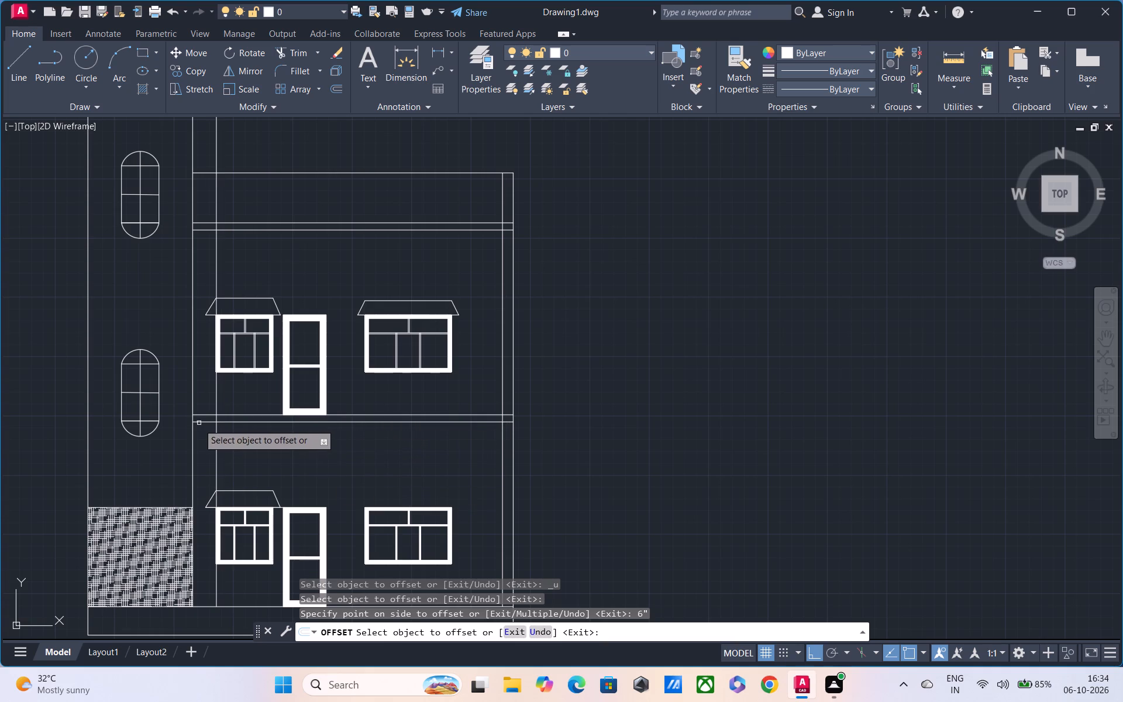
scroll(211, 412, up, 2)
middle_drag(219, 403, 201, 454)
scroll(194, 436, down, 1)
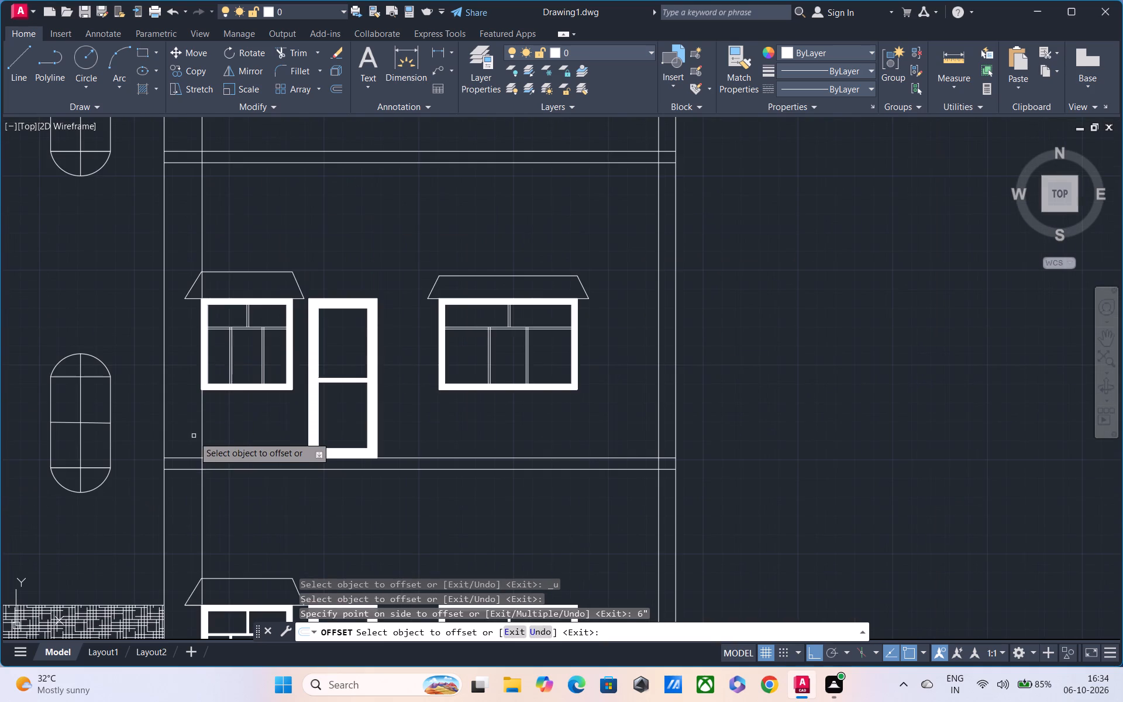
key(Escape)
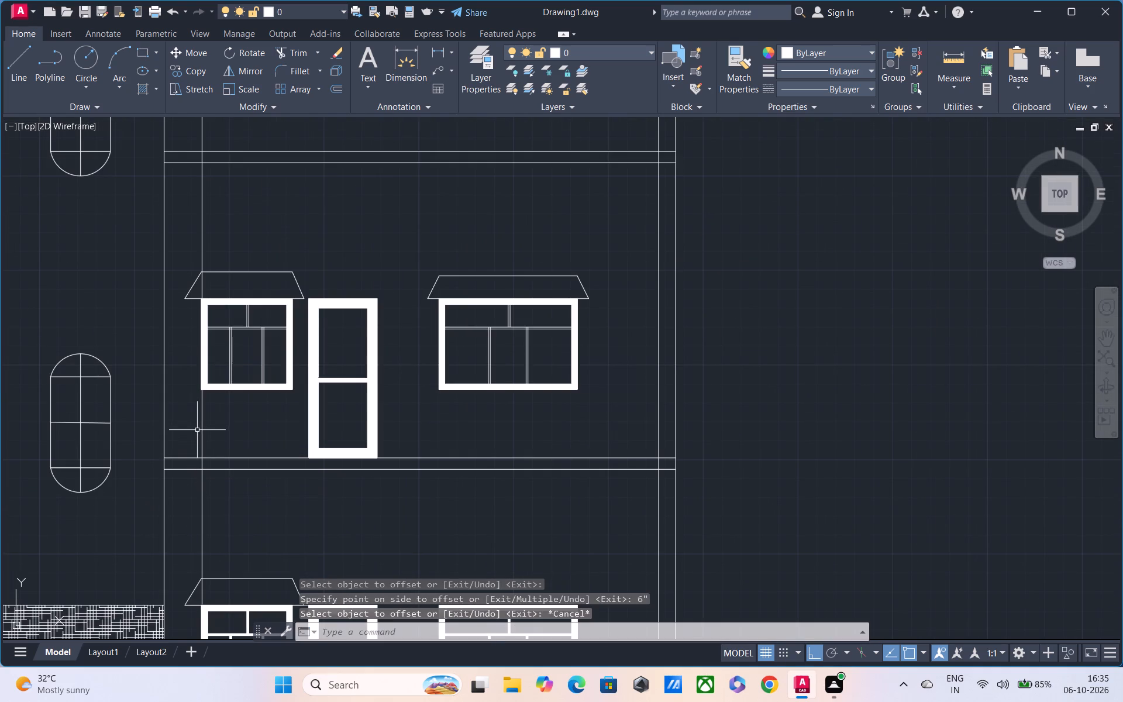
scroll(197, 432, down, 2)
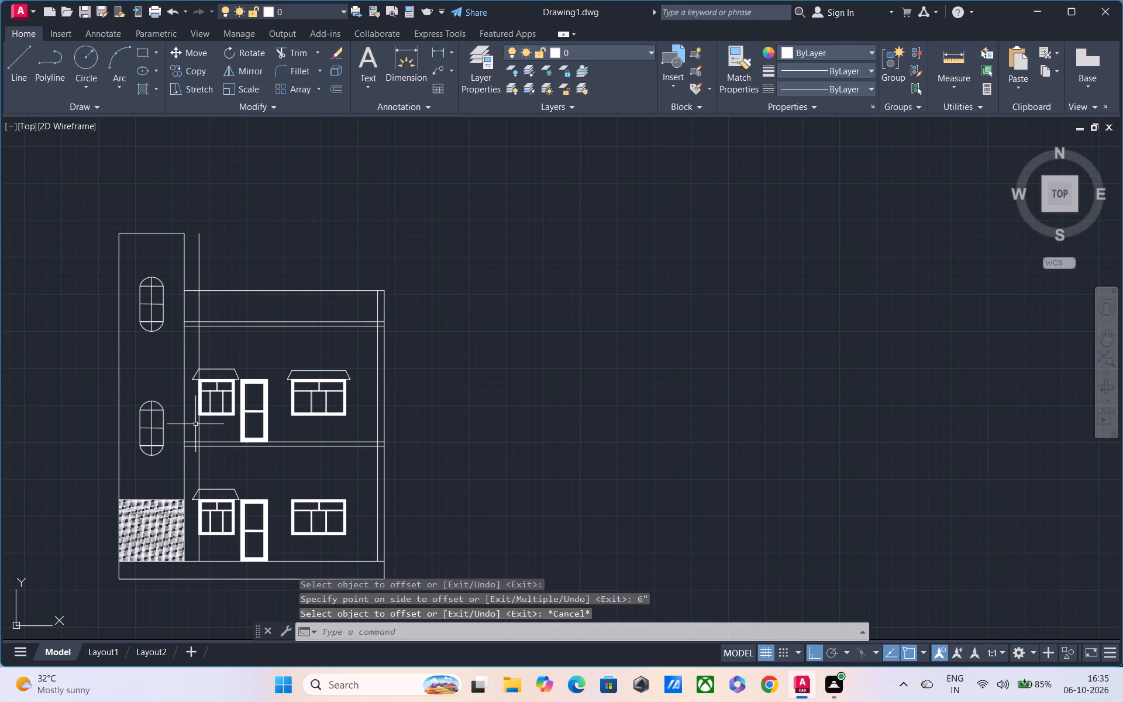
Erase the offset vertical line that runs through the windows beside the tall section.
click(200, 422)
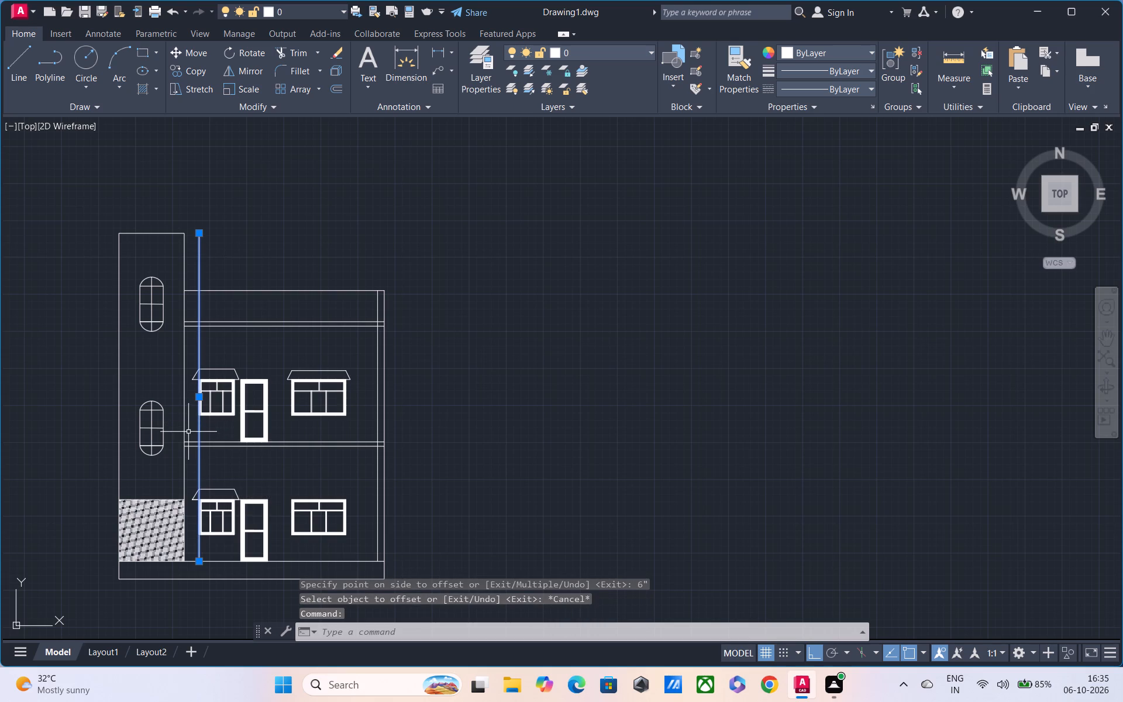
key(BackSpace)
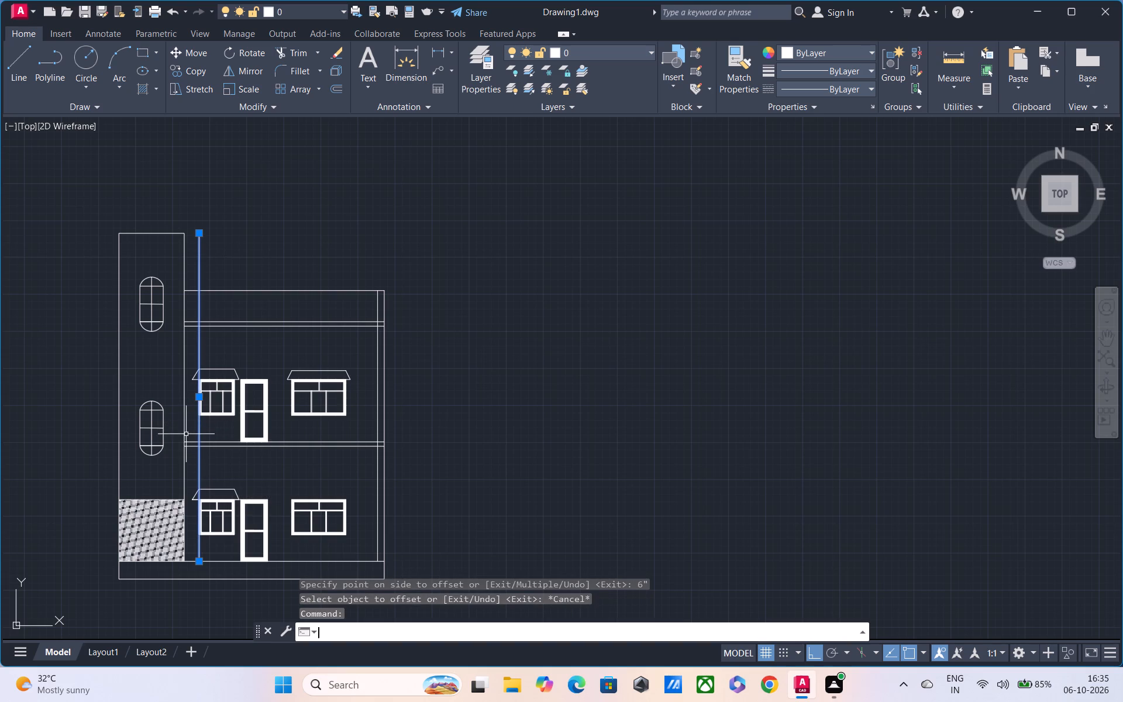
key(Delete)
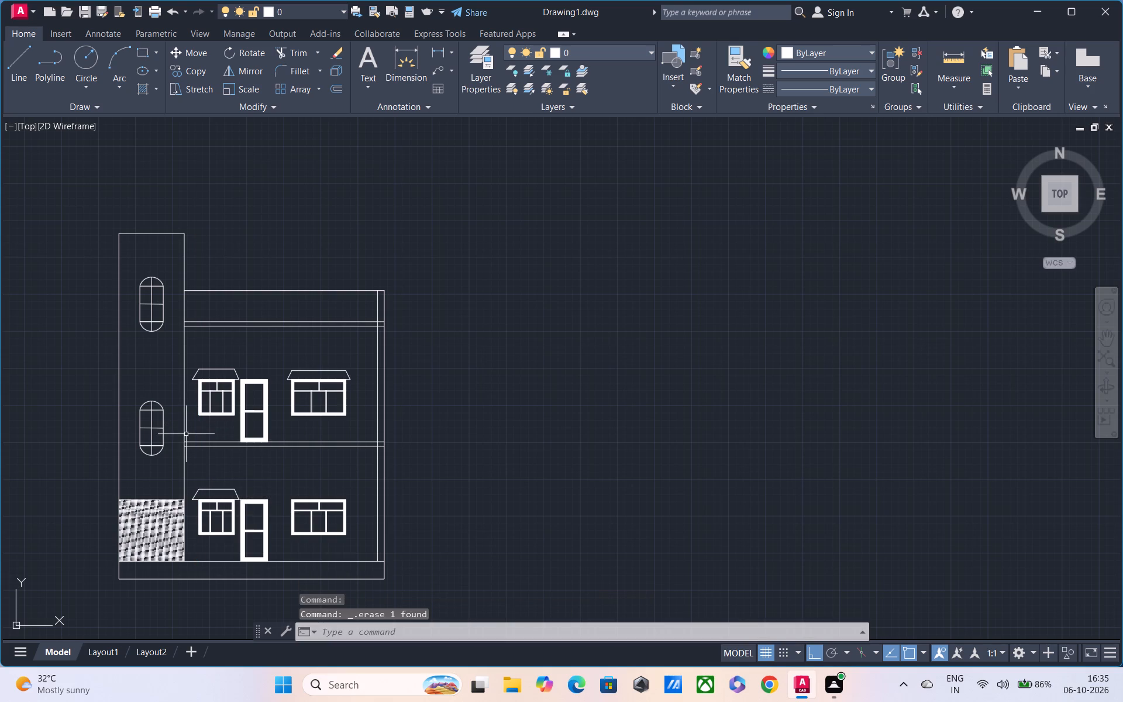
Measure the distance between the two horizontal lines of the upper-floor slab.
scroll(186, 435, up, 2)
middle_drag(221, 449, 201, 396)
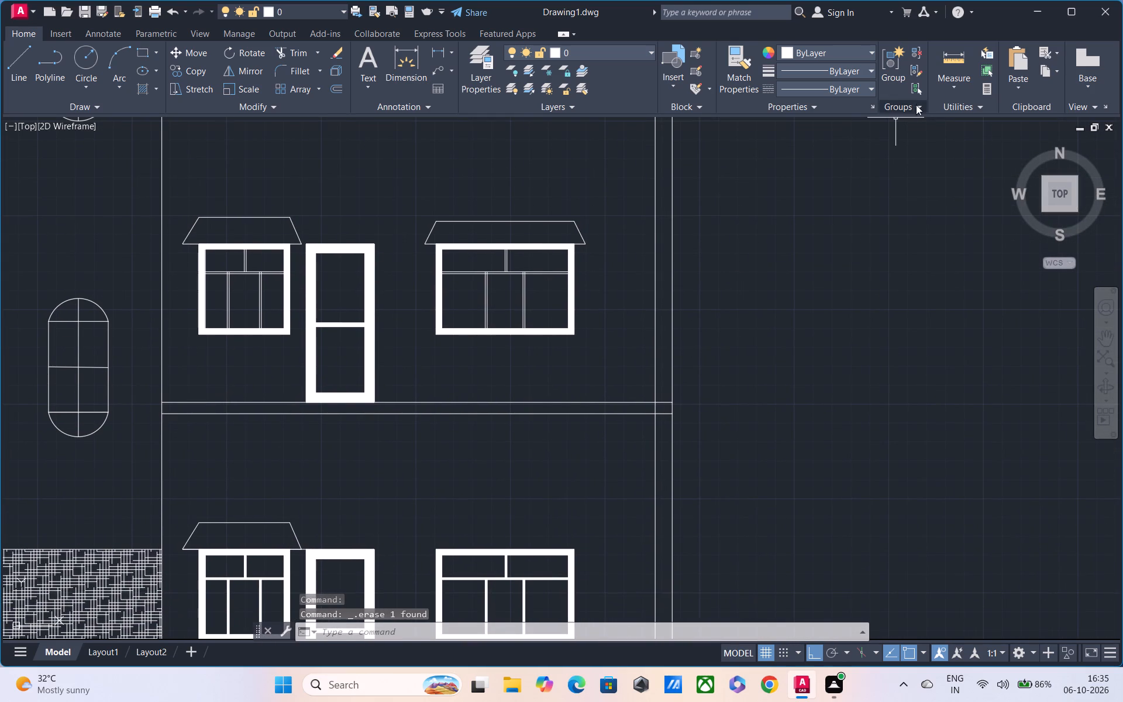
click(957, 88)
click(954, 143)
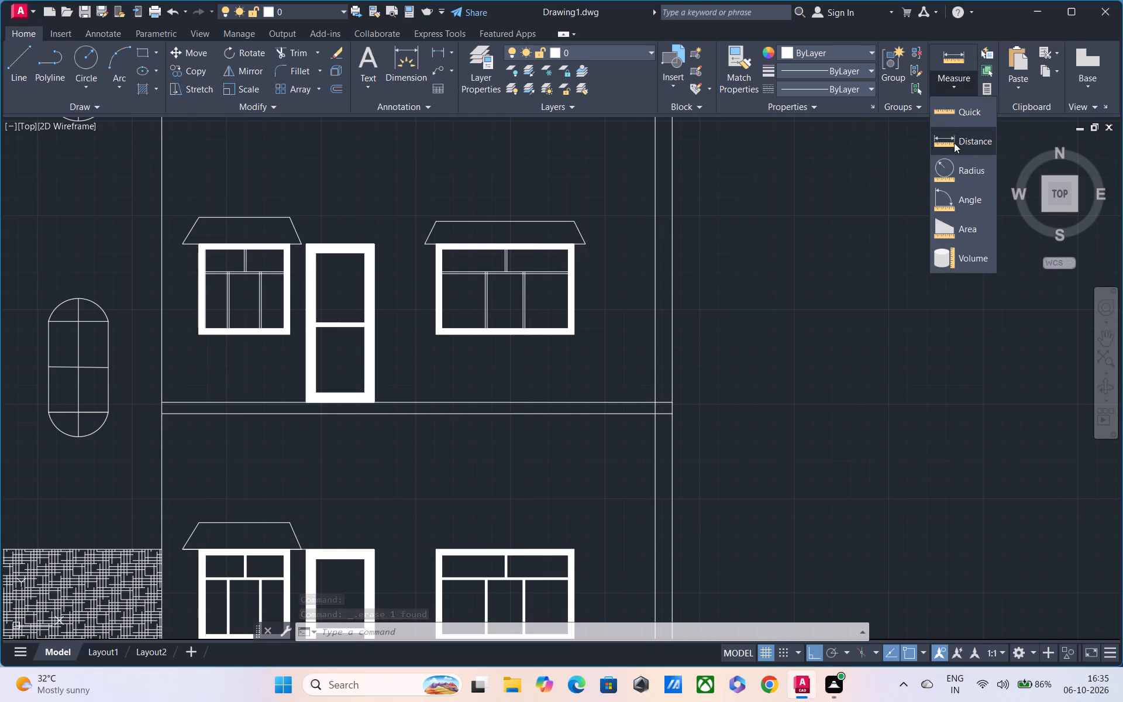
click(605, 404)
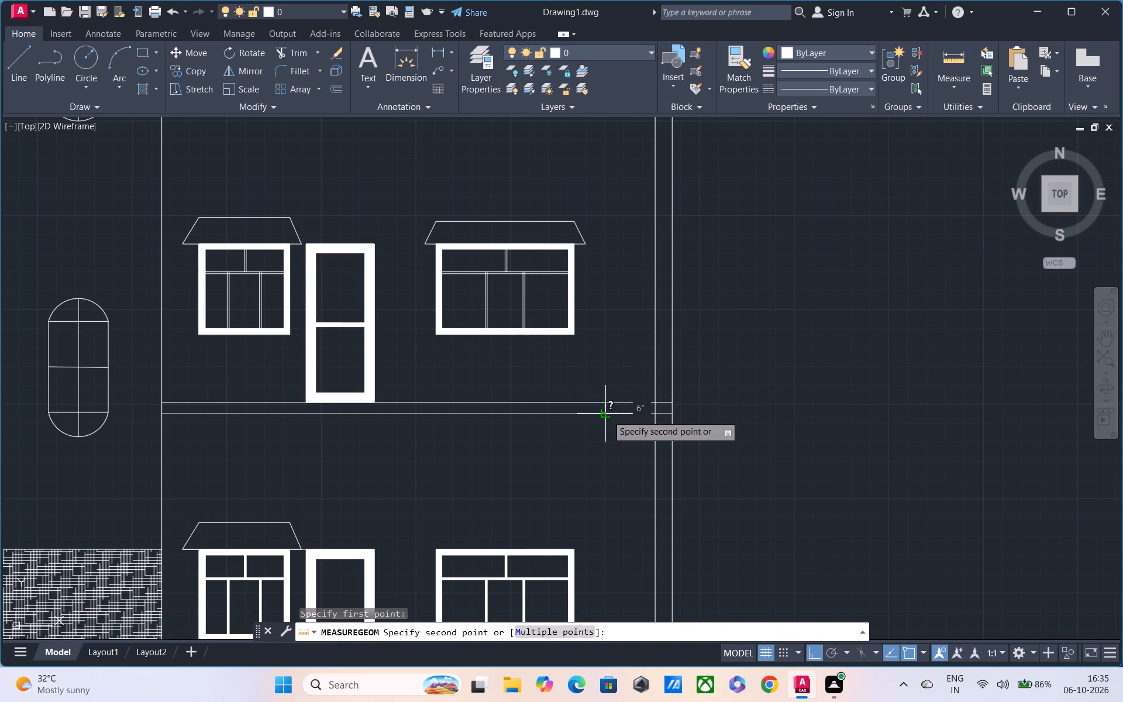
key(Escape)
Offset the tall section's right edge 6" toward the adjoining windows.
middle_drag(440, 366, 594, 390)
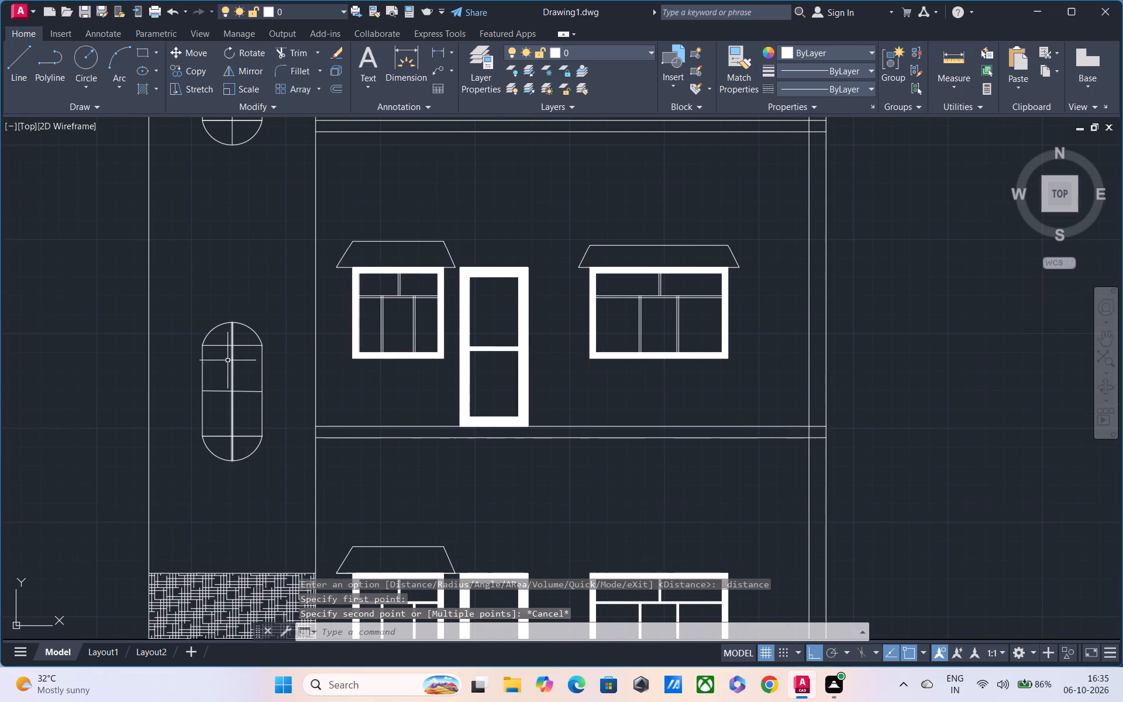
text(O)
key(space)
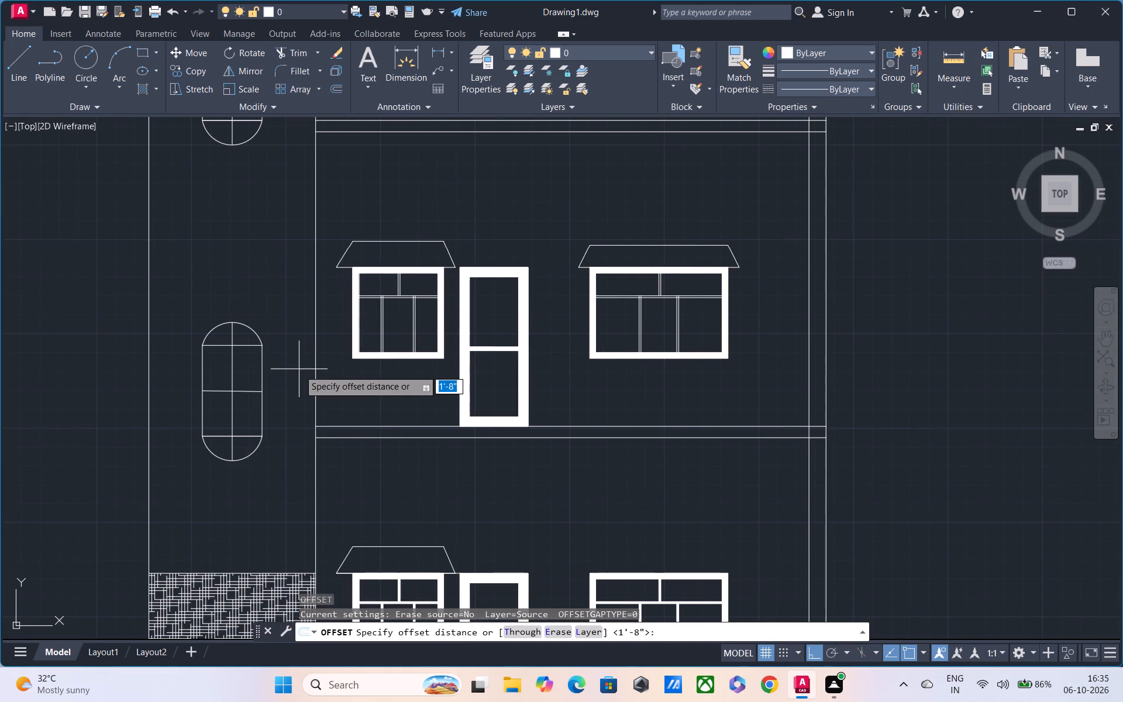
text(6")
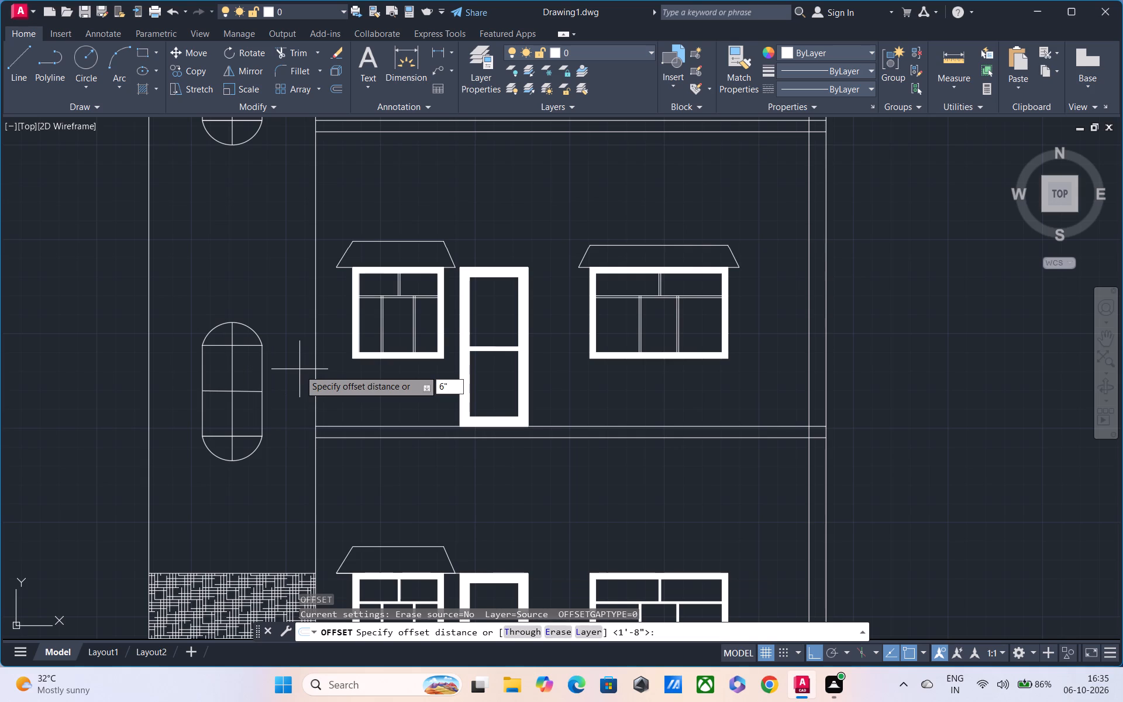
key(Return)
click(315, 362)
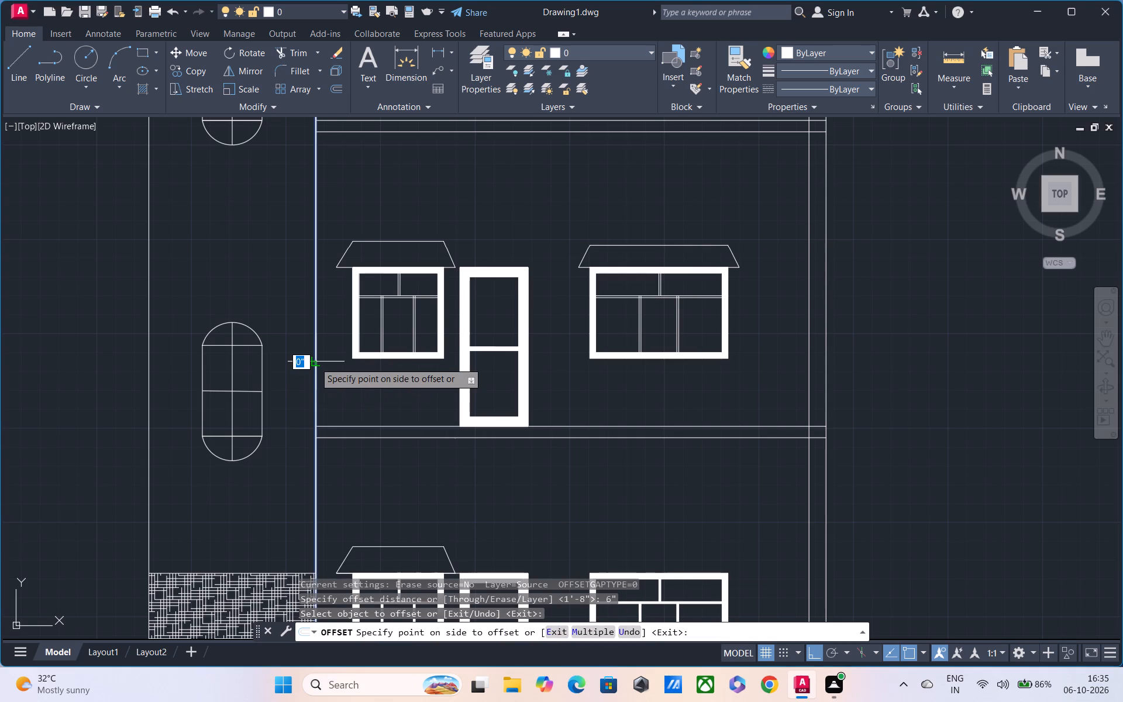
click(326, 365)
middle_drag(356, 456, 354, 412)
middle_drag(354, 414, 354, 443)
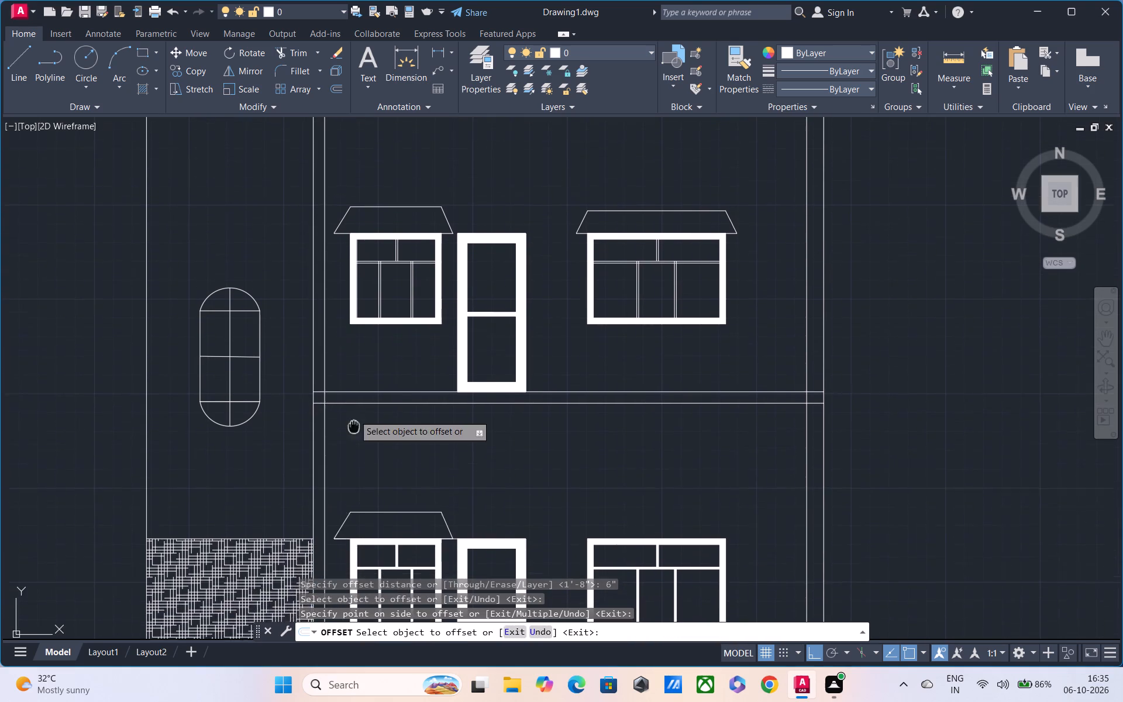
middle_drag(354, 443, 353, 479)
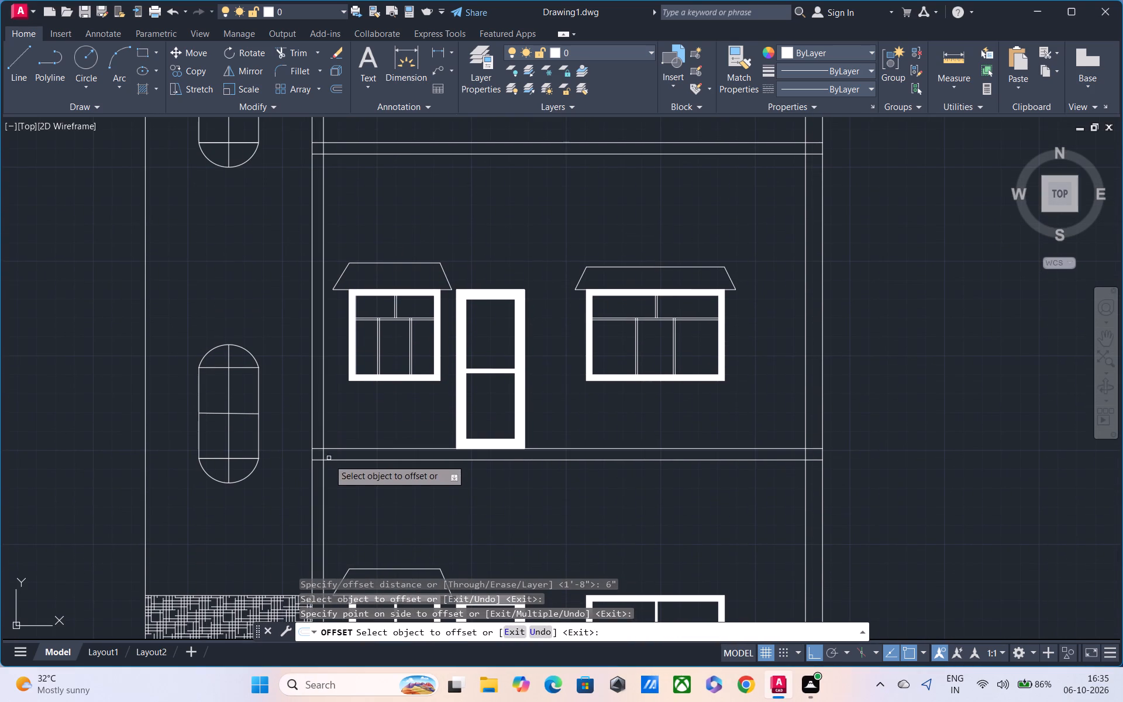
click(335, 449)
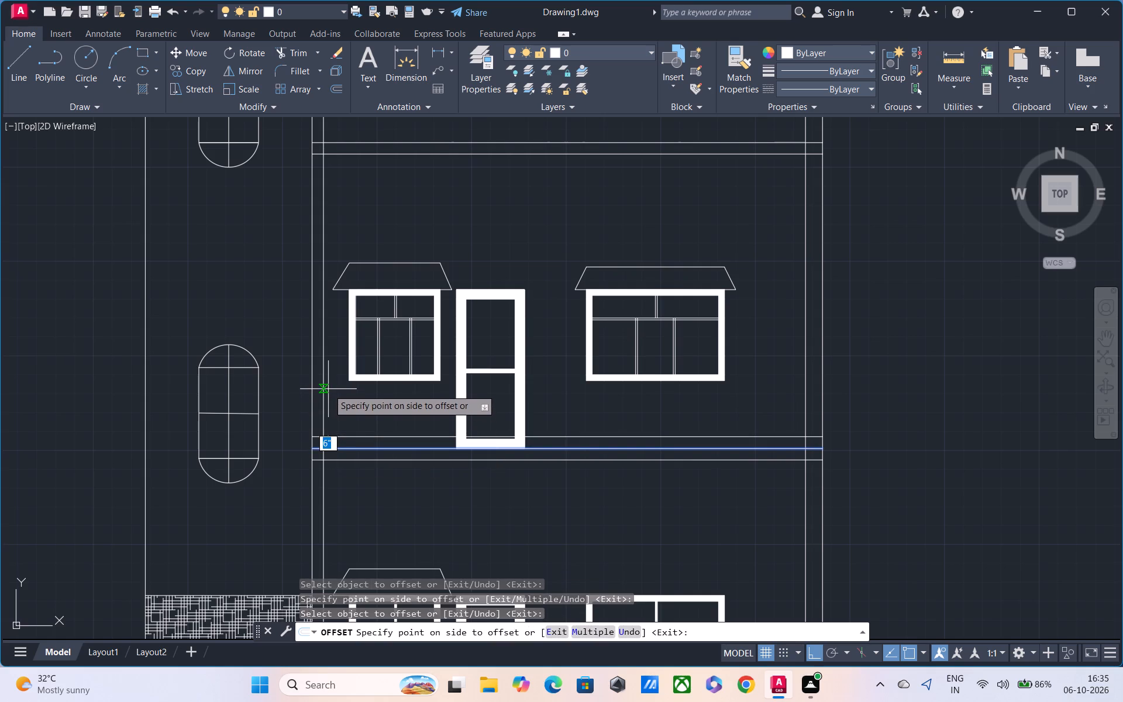
key(Escape)
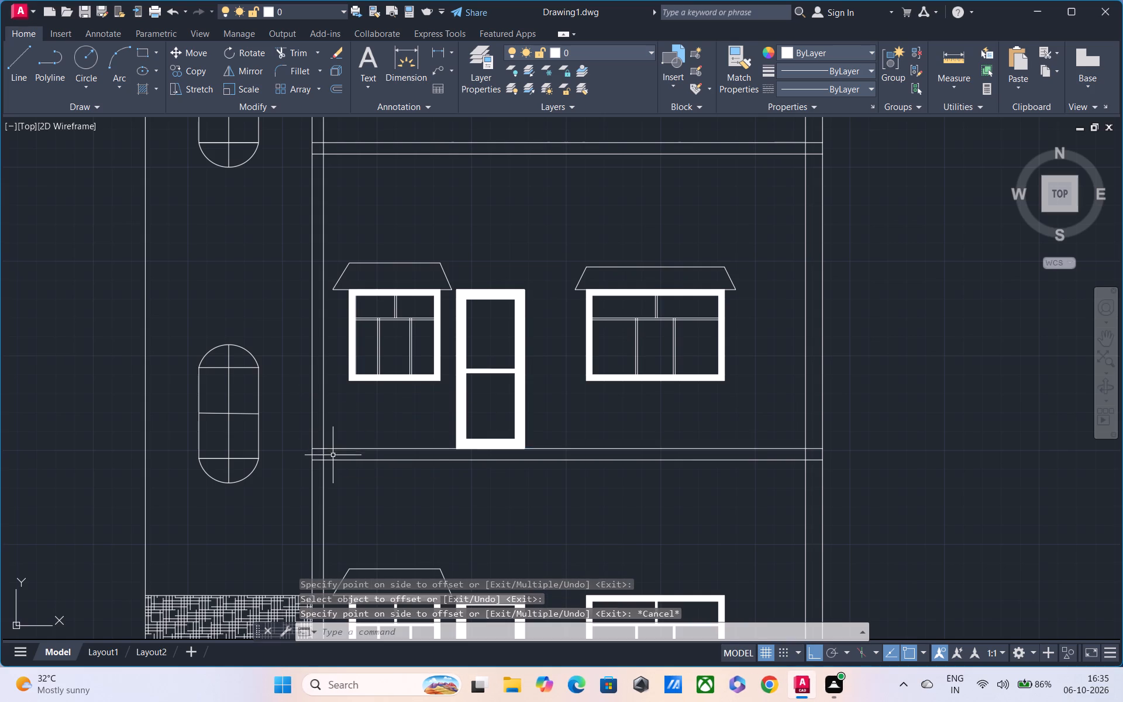
Offset the top line of the upper-floor slab 3' upward, across the facade.
scroll(333, 456, up, 2)
middle_drag(327, 445, 326, 516)
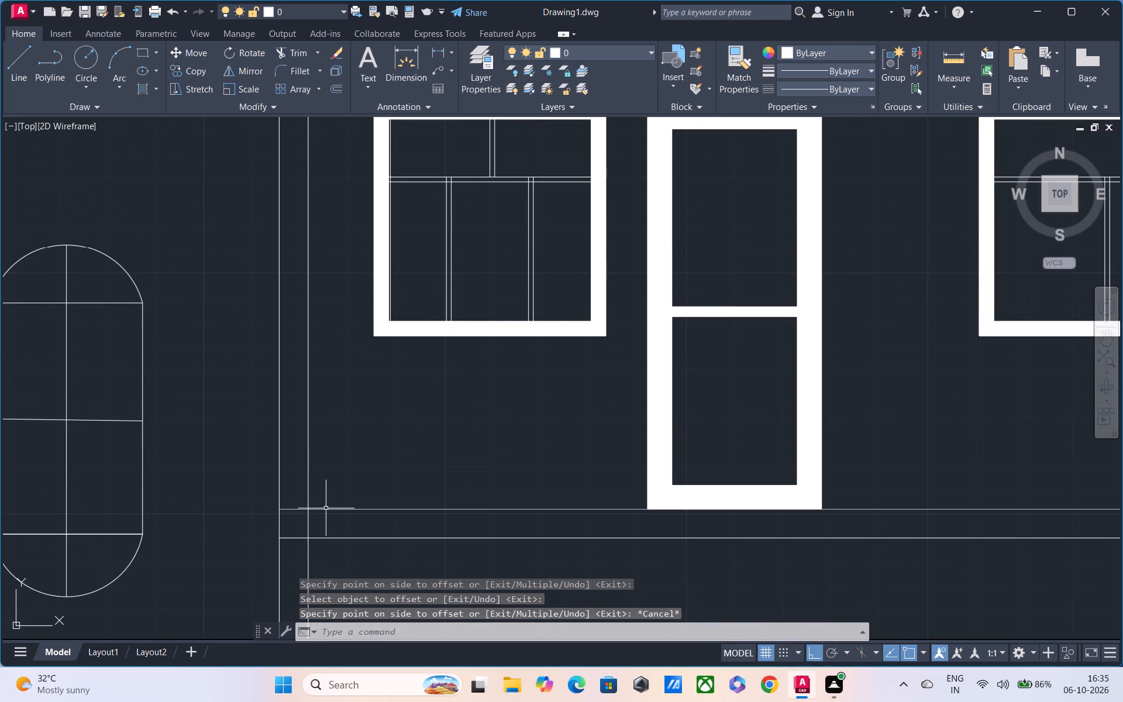
key(Escape)
text(O)
key(space)
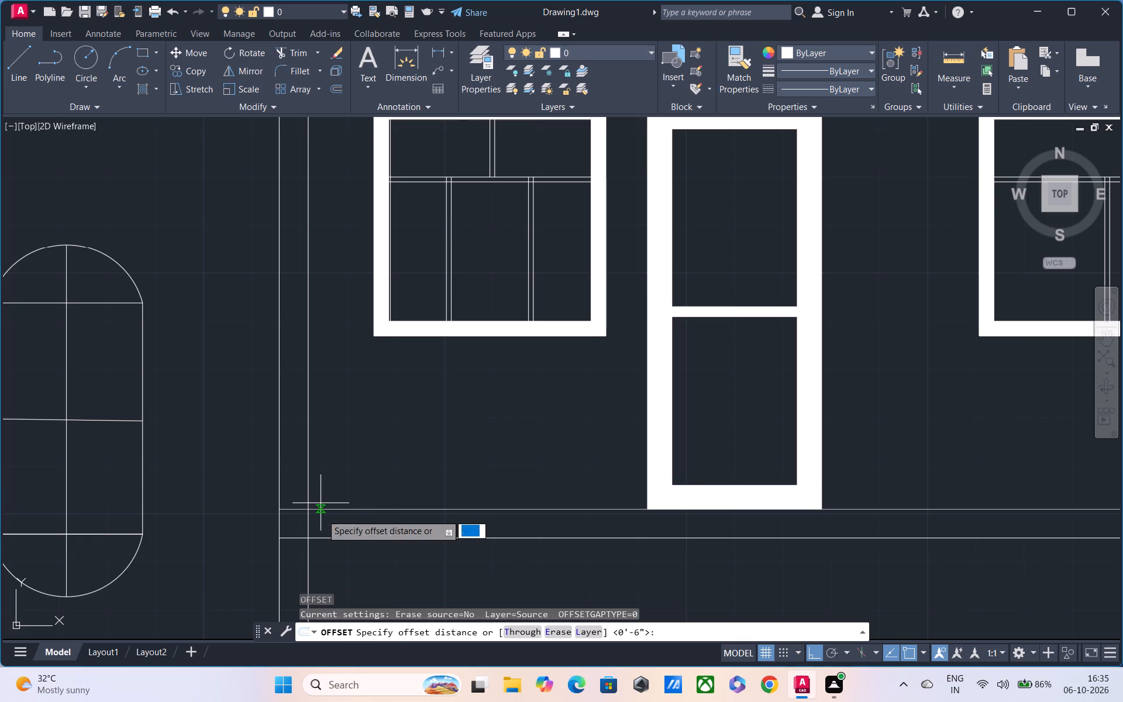
key(3)
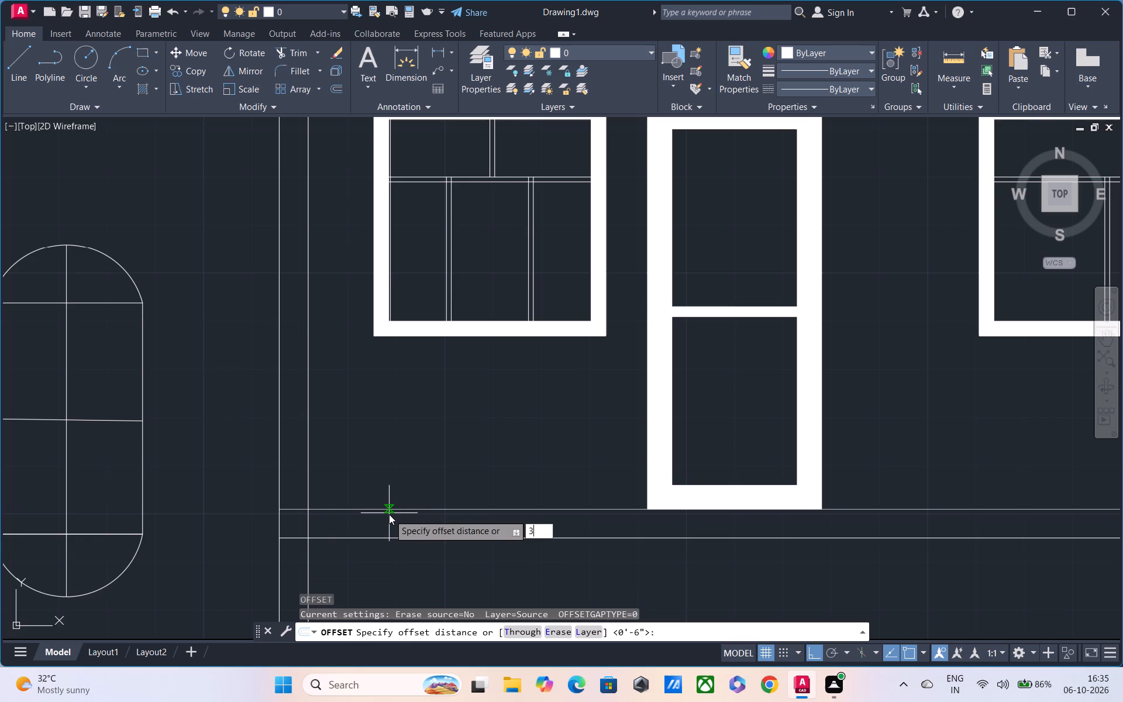
key(apostrophe)
key(Return)
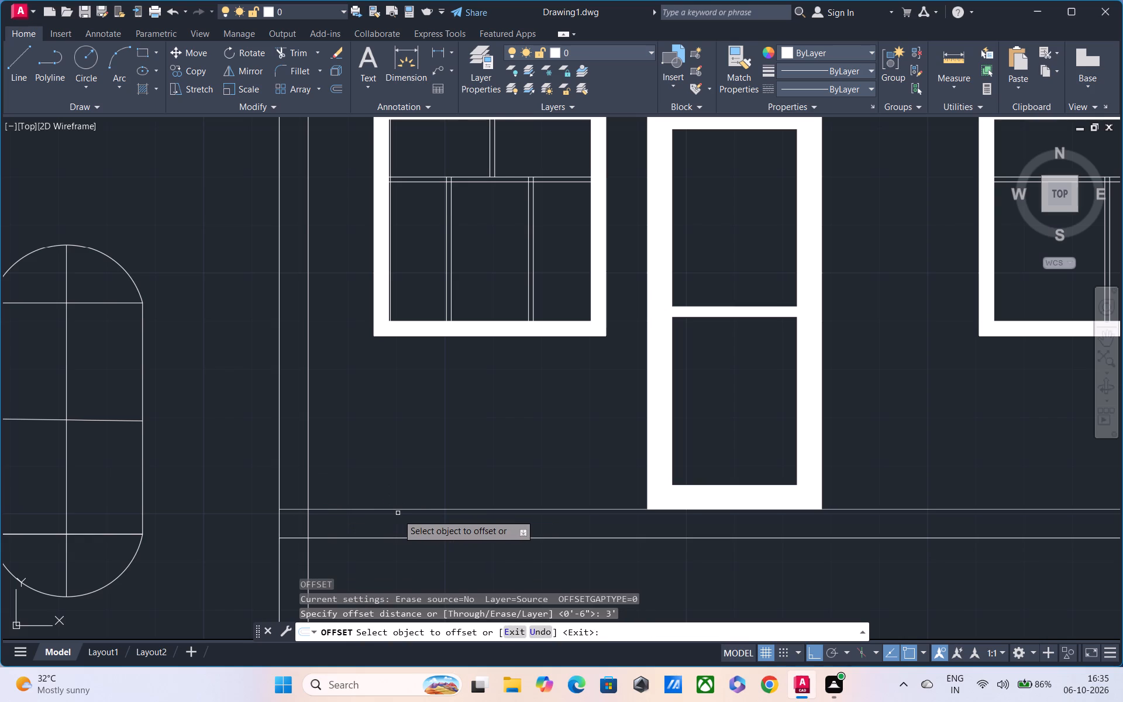
click(402, 511)
click(401, 467)
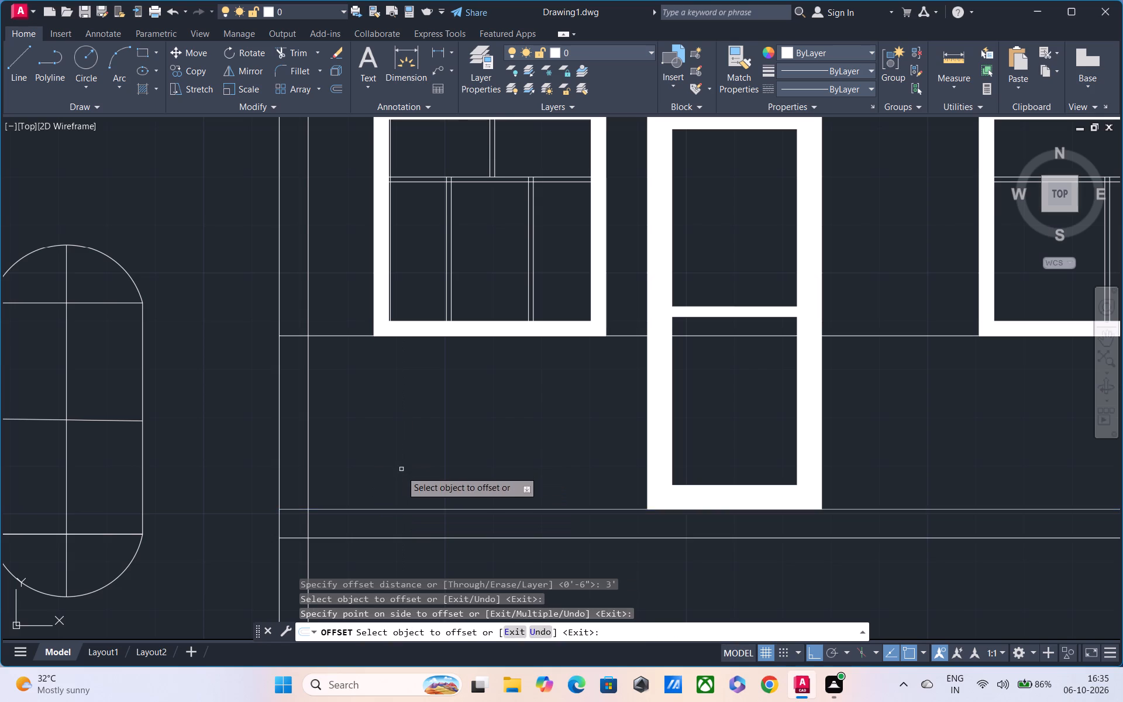
middle_drag(416, 472, 298, 517)
scroll(280, 510, down, 1)
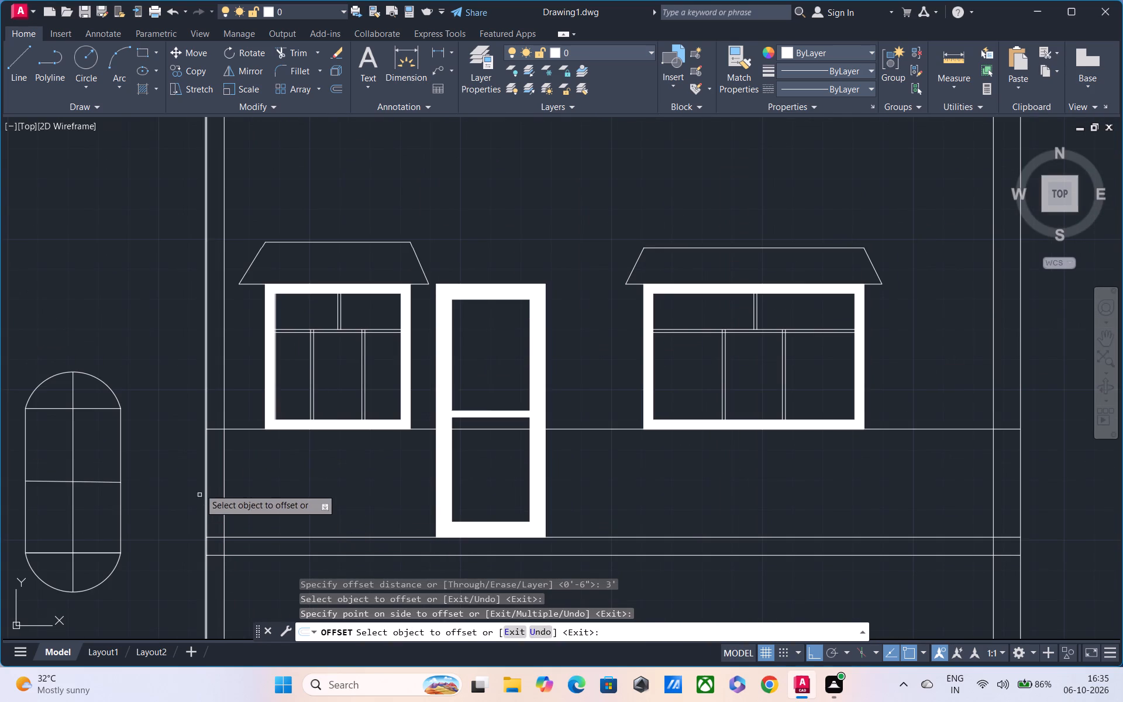
middle_drag(222, 463, 226, 432)
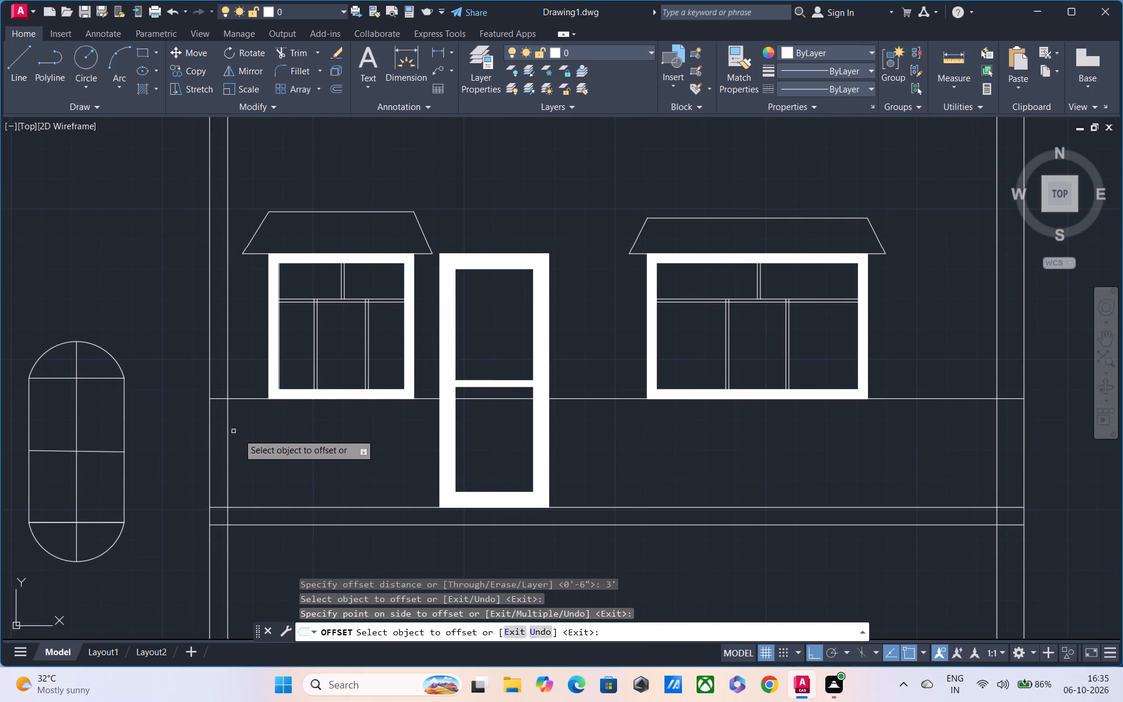
key(Escape)
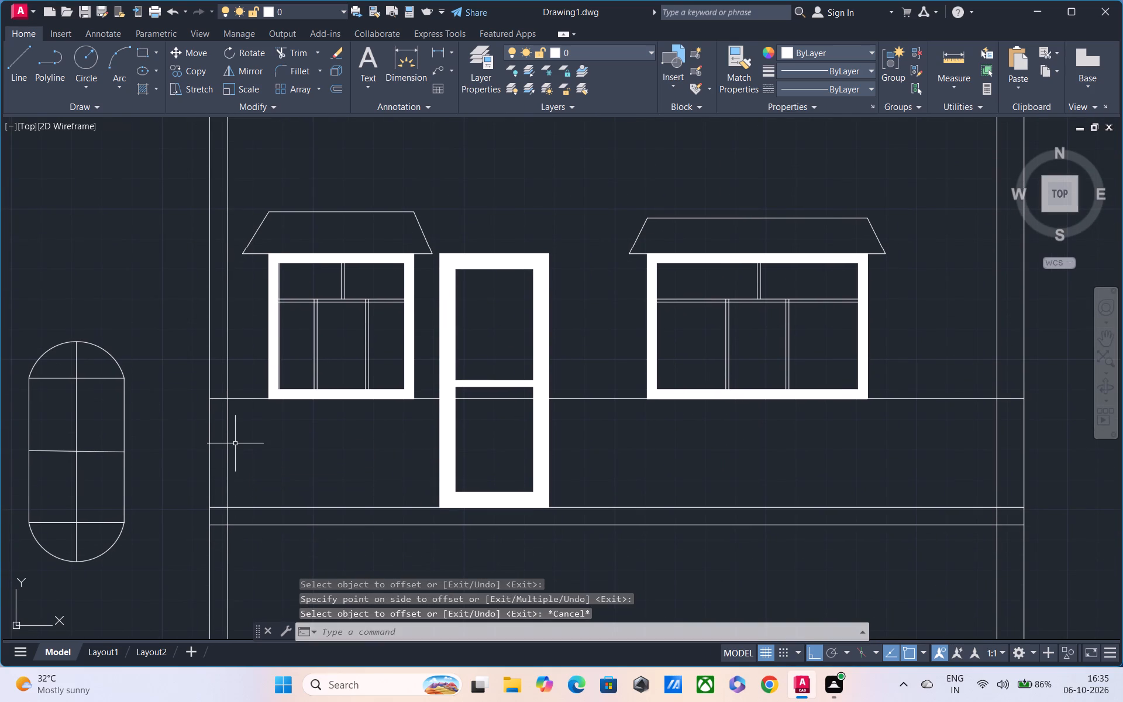
Trim the short end of the slab's top line between the tall section's edge and the 6" offset line.
text(TR)
key(space)
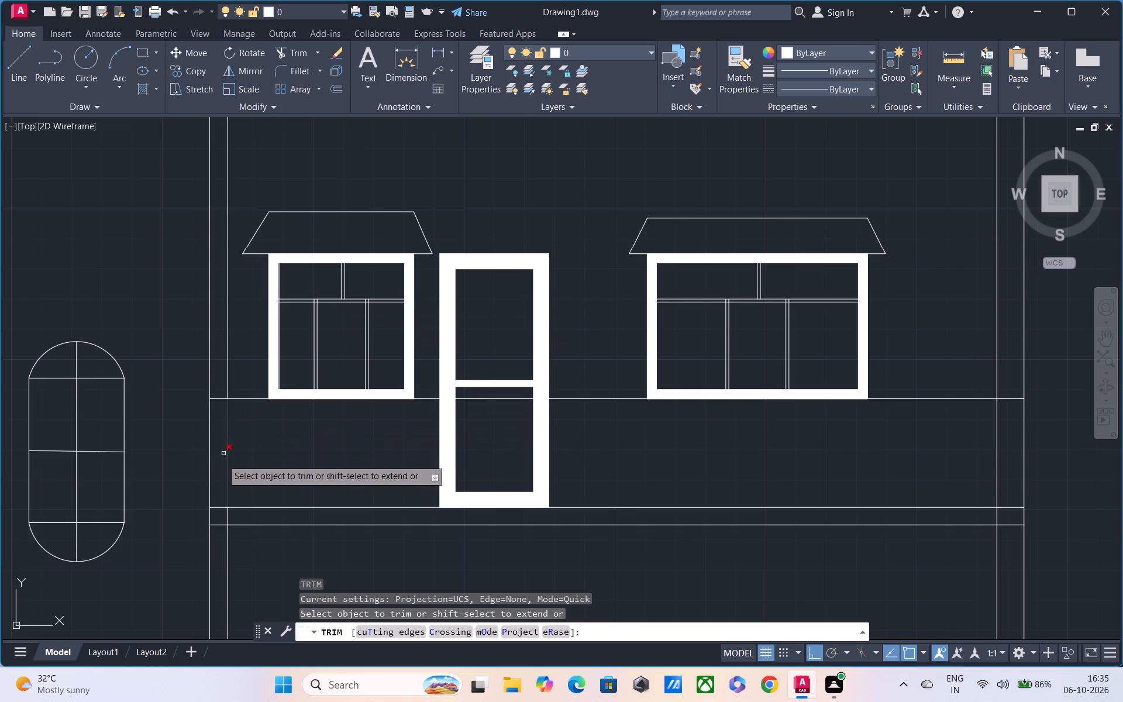
click(218, 506)
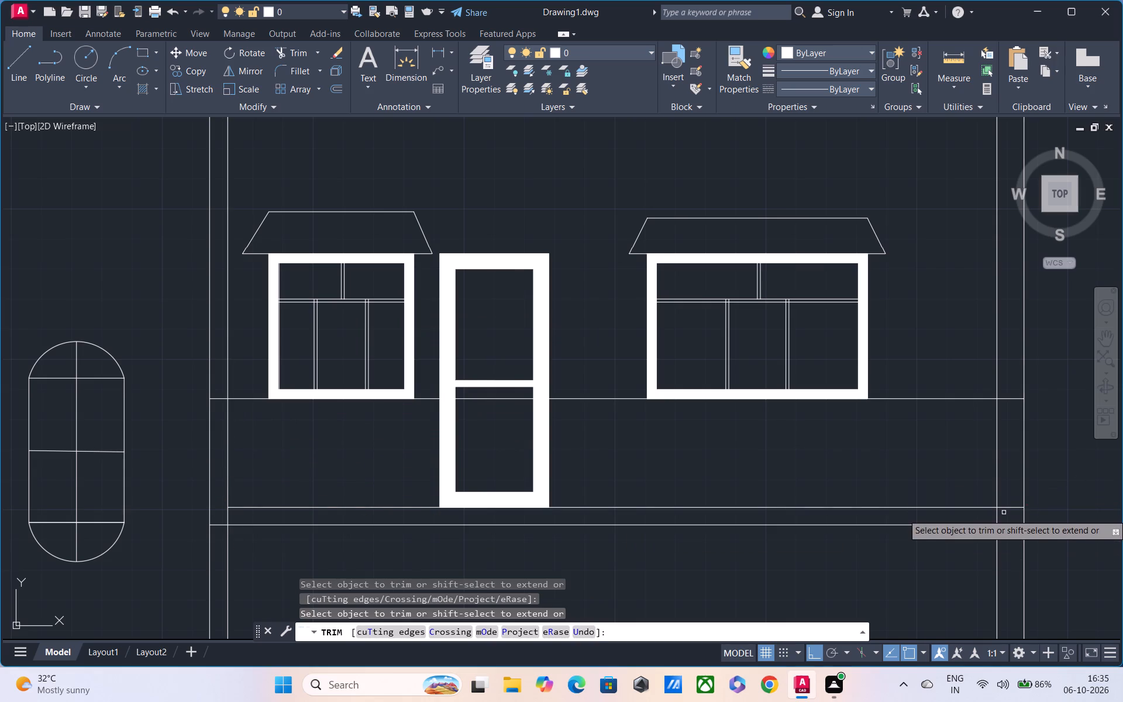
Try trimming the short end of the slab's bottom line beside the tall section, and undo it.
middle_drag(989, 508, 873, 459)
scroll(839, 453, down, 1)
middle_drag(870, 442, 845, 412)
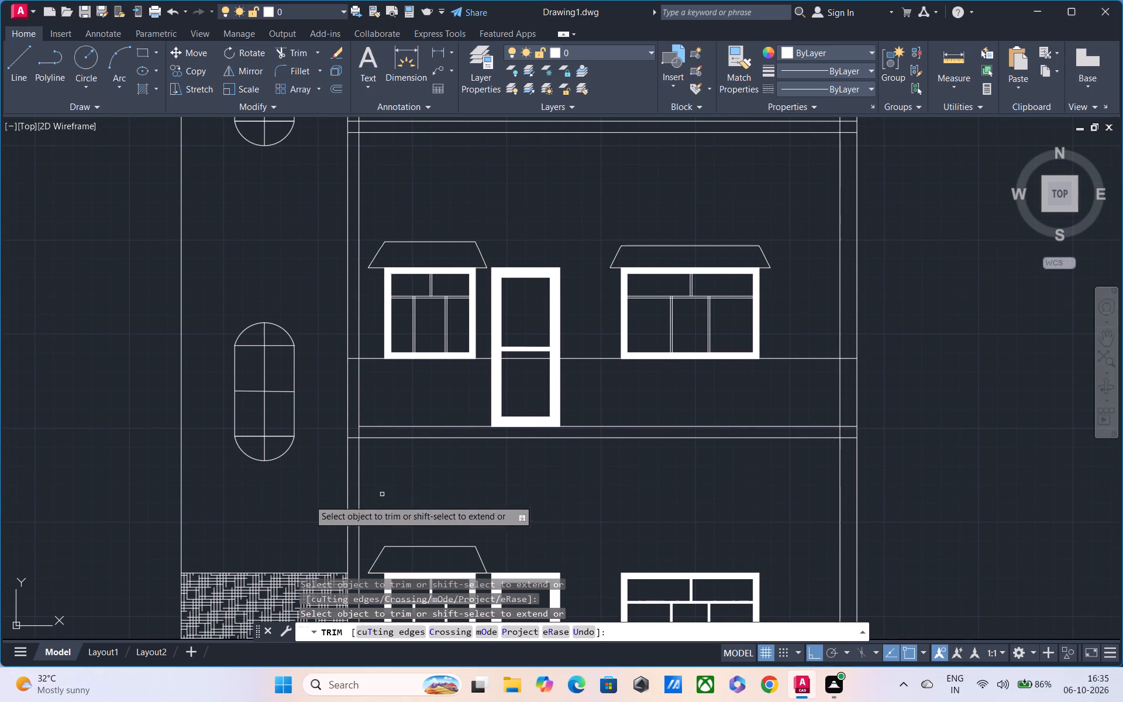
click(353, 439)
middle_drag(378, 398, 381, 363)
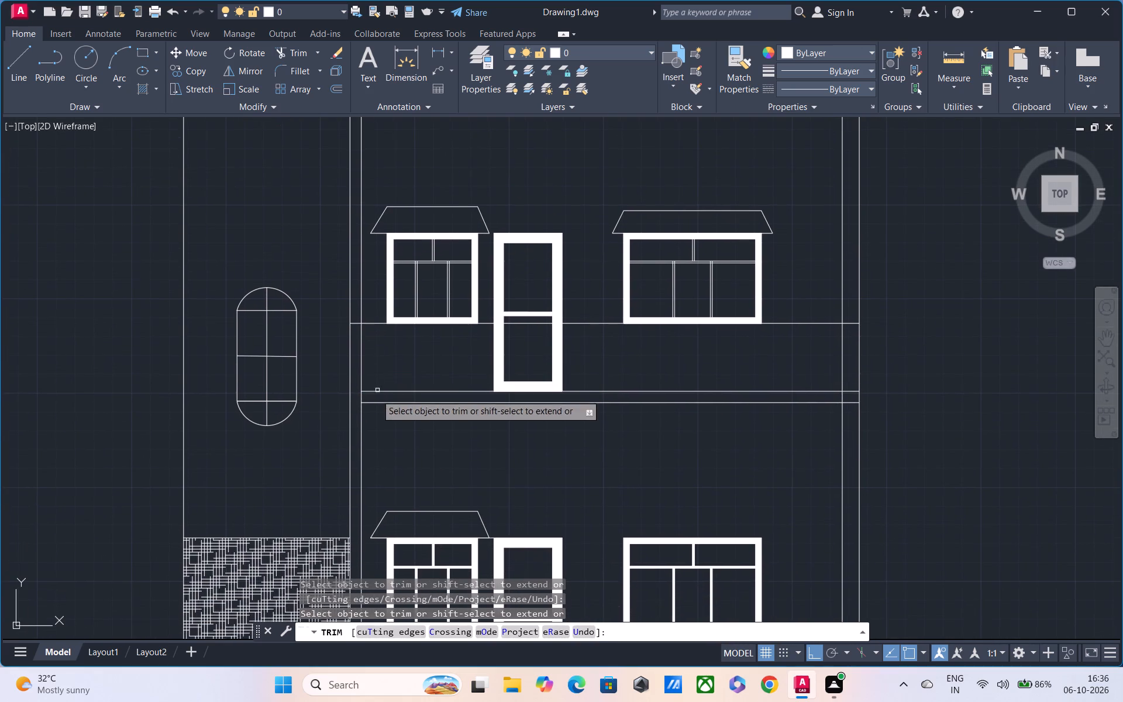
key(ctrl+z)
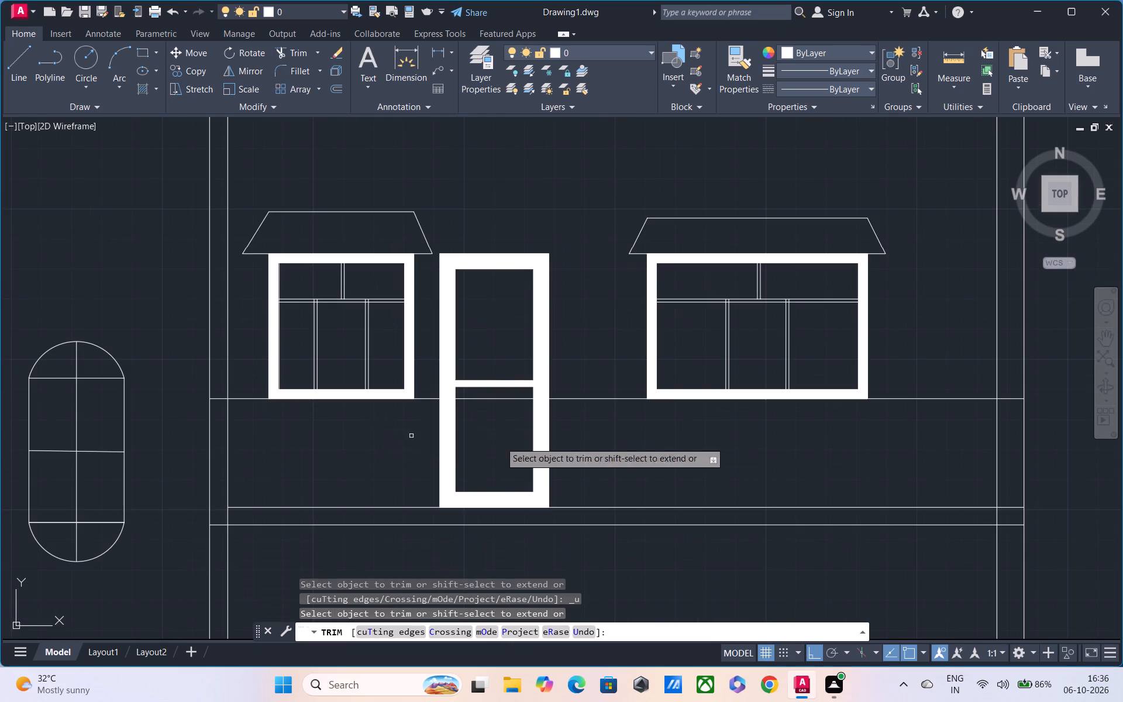
Trim the 6" offset vertical line within the slab, below it, and from the 3' offset line up to the band above the windows.
click(228, 519)
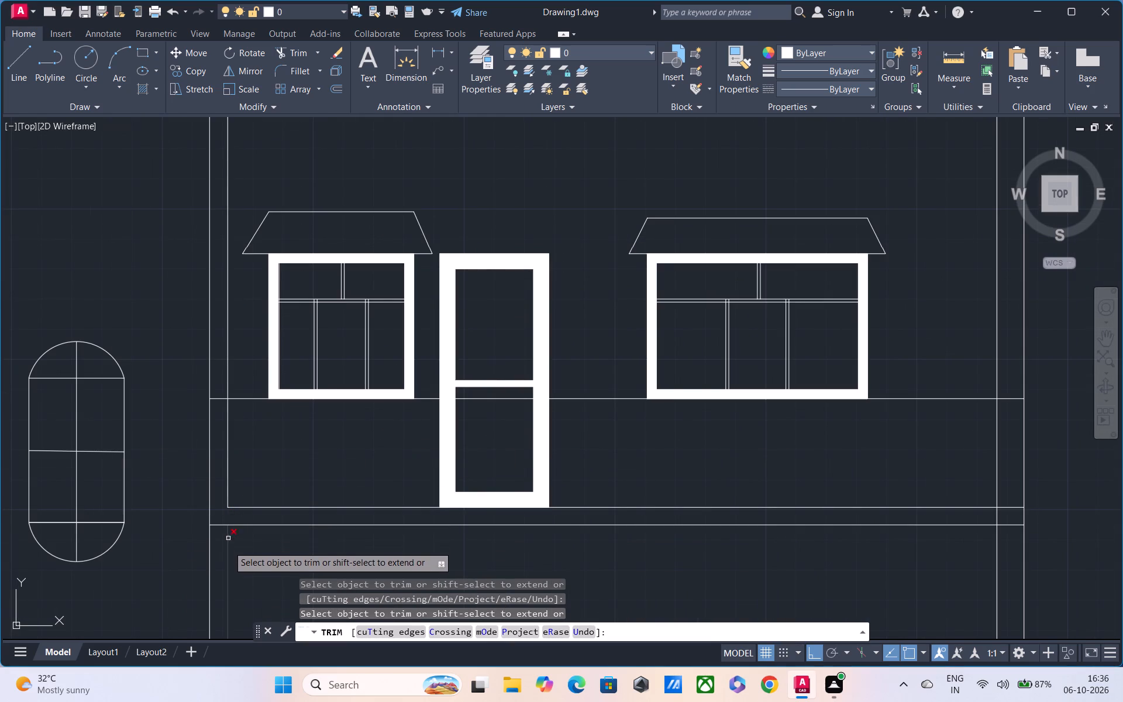
middle_drag(237, 555, 267, 469)
click(260, 479)
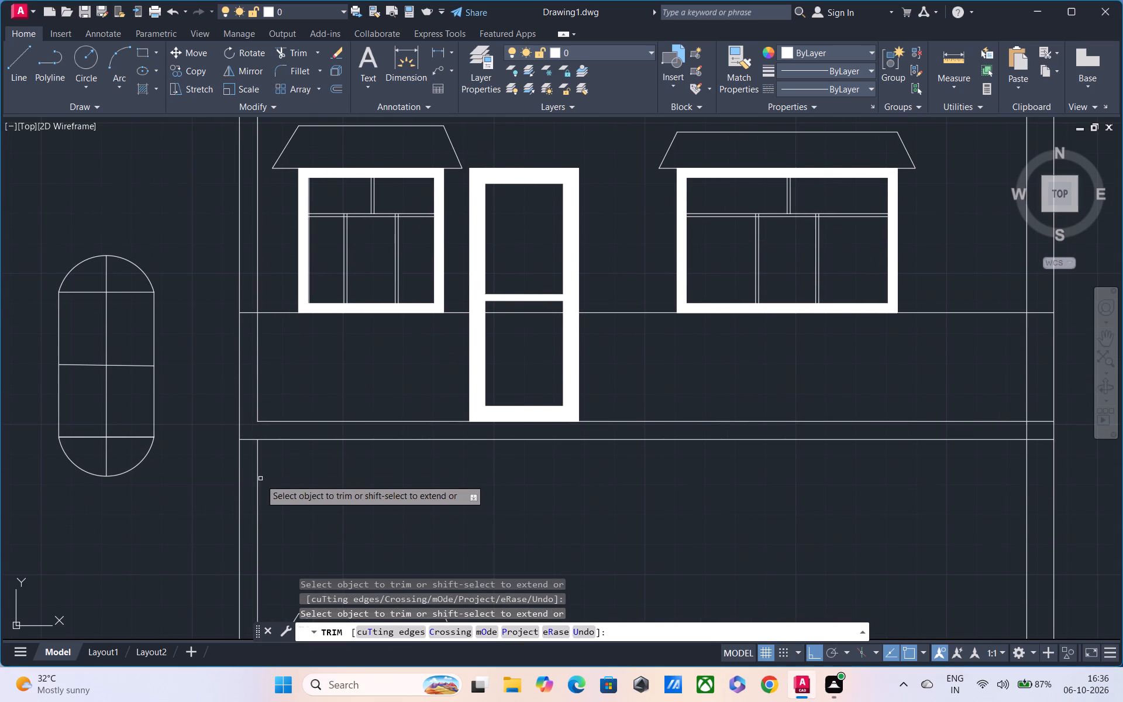
click(254, 488)
scroll(258, 477, down, 1)
middle_drag(258, 493, 250, 576)
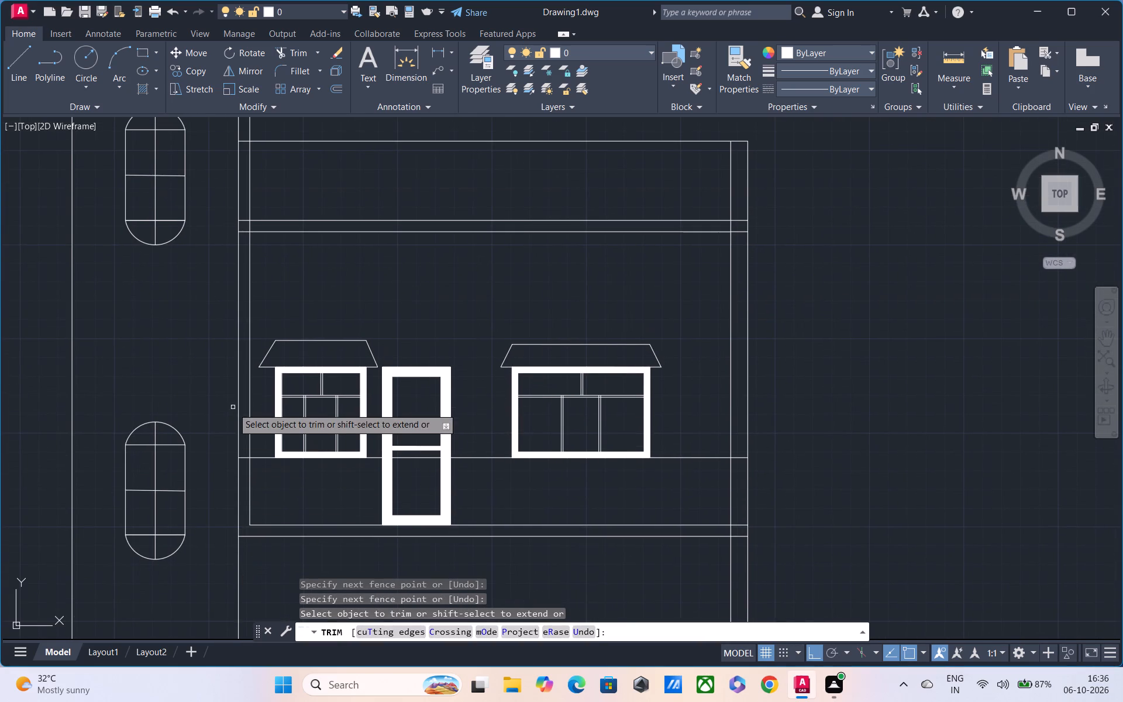
click(249, 412)
middle_drag(252, 425, 234, 468)
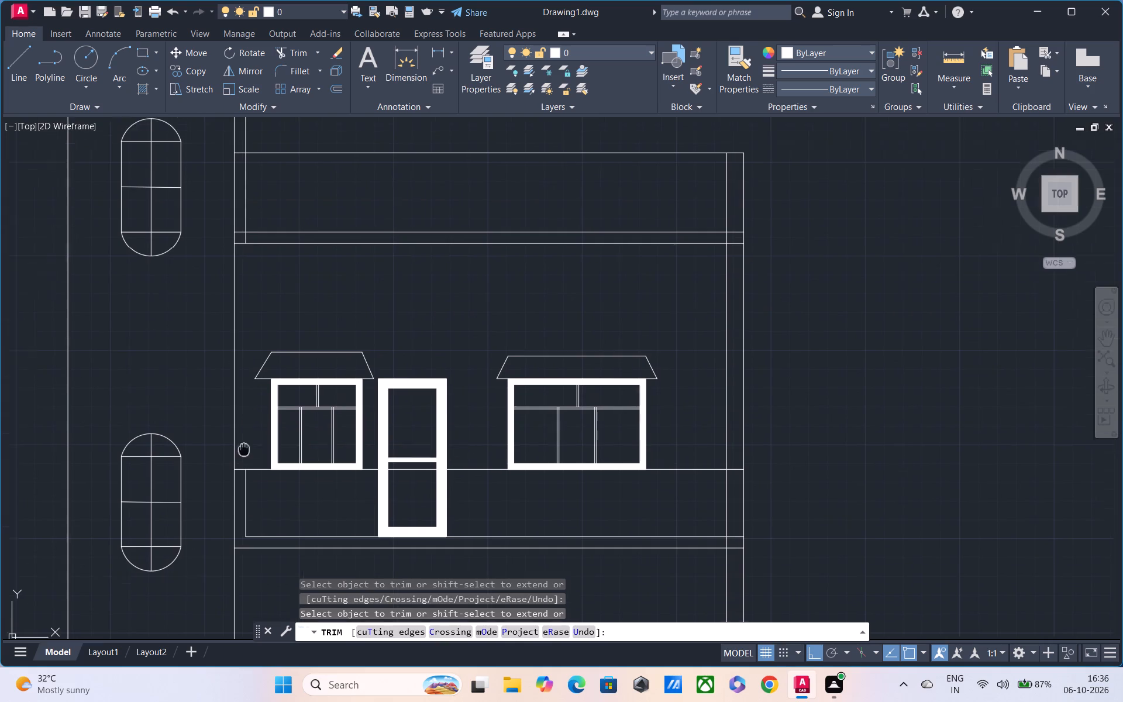
middle_drag(234, 468, 149, 432)
middle_drag(614, 446, 464, 347)
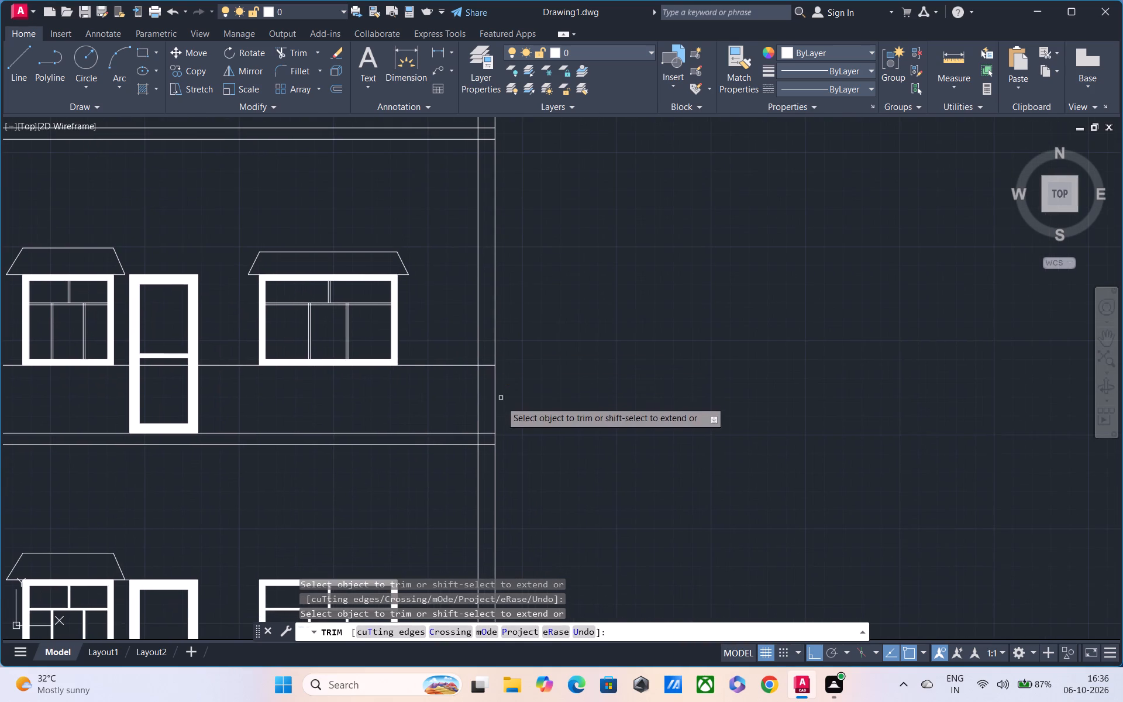
middle_drag(499, 404, 454, 357)
key(Escape)
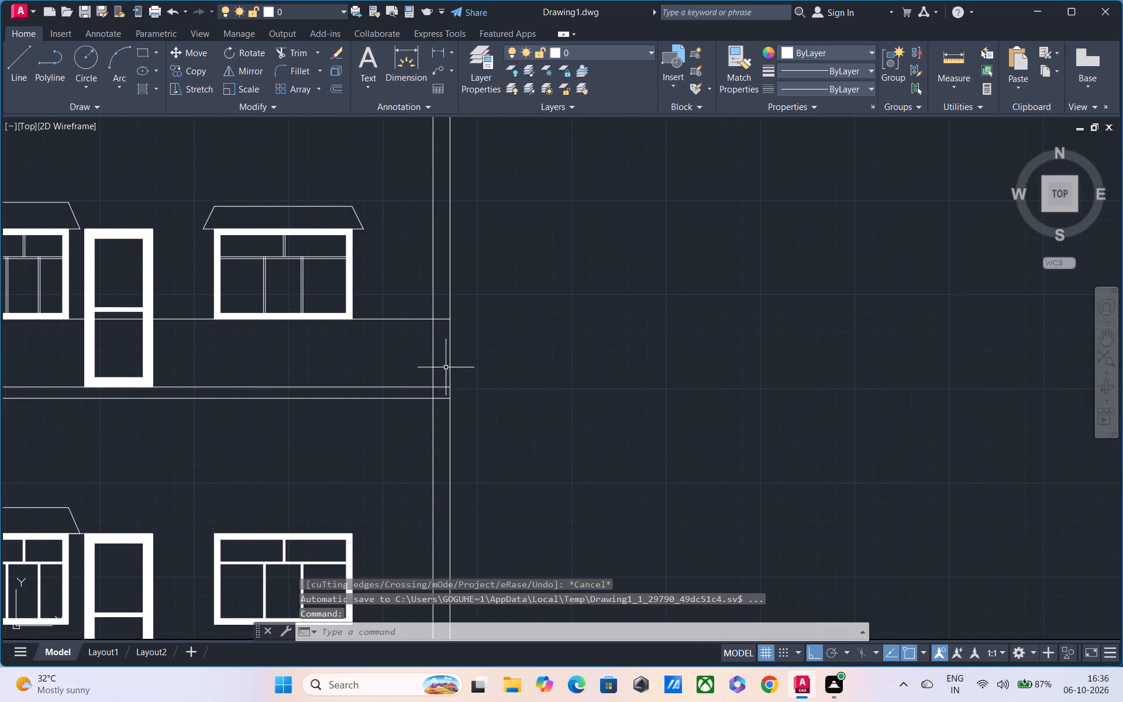
Erase the inner vertical line beside the facade's right edge.
click(433, 352)
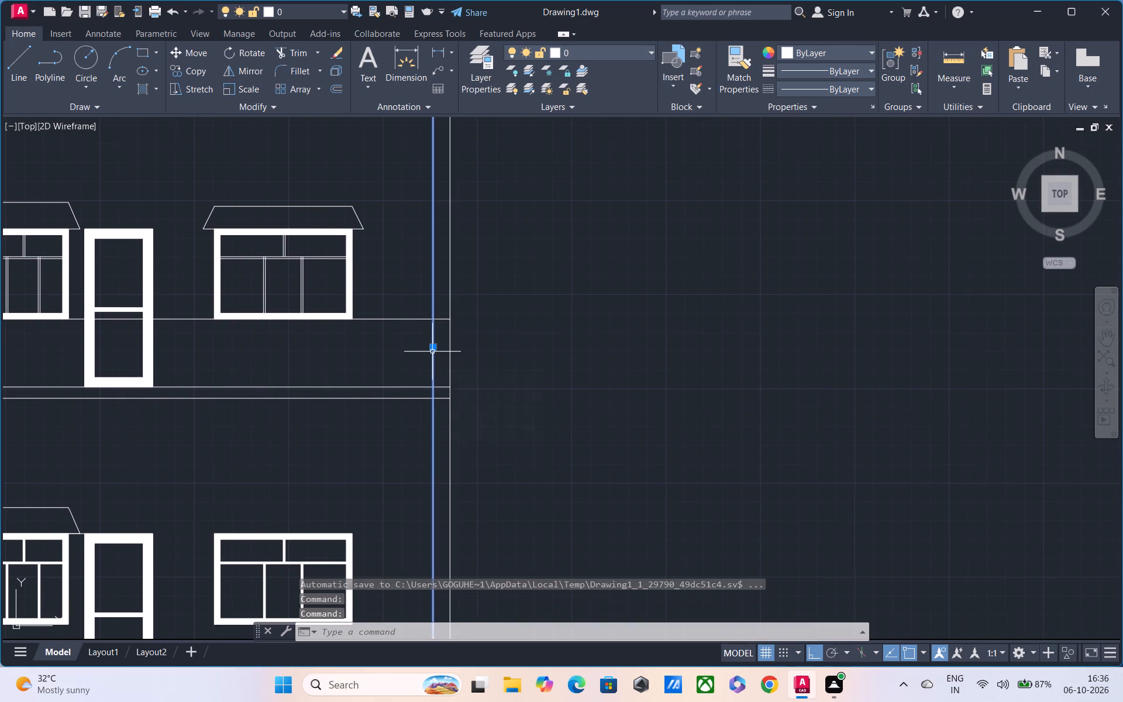
key(Delete)
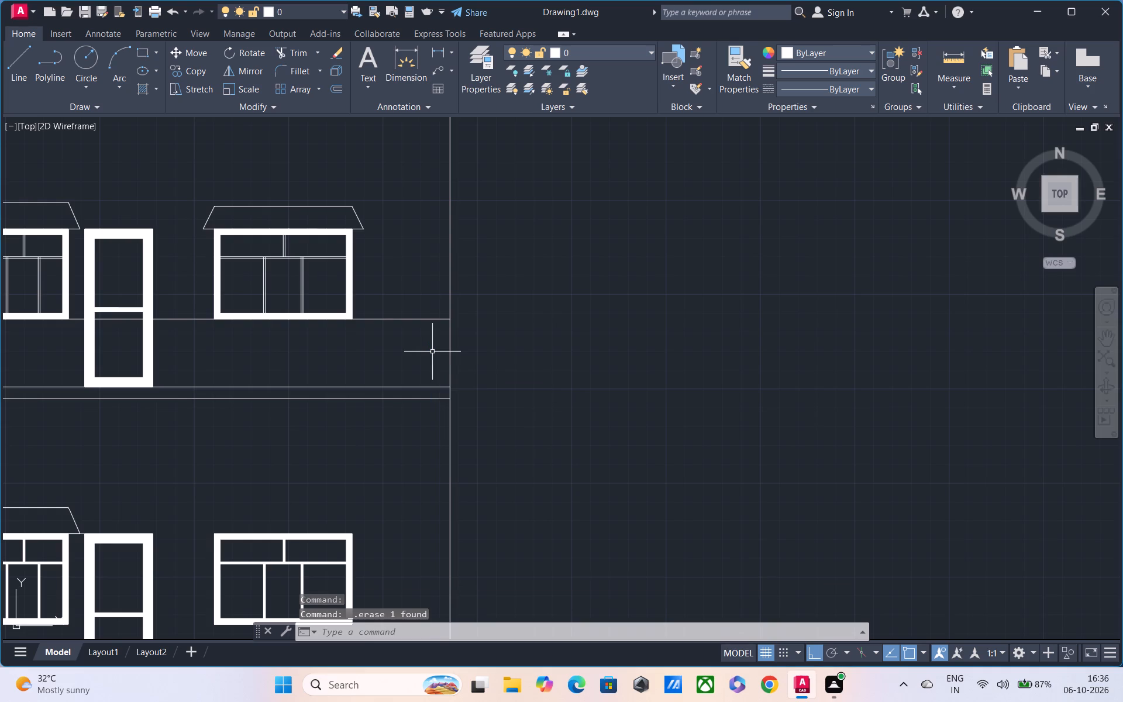
Offset the facade's right edge line 6" inward.
text(O)
key(space)
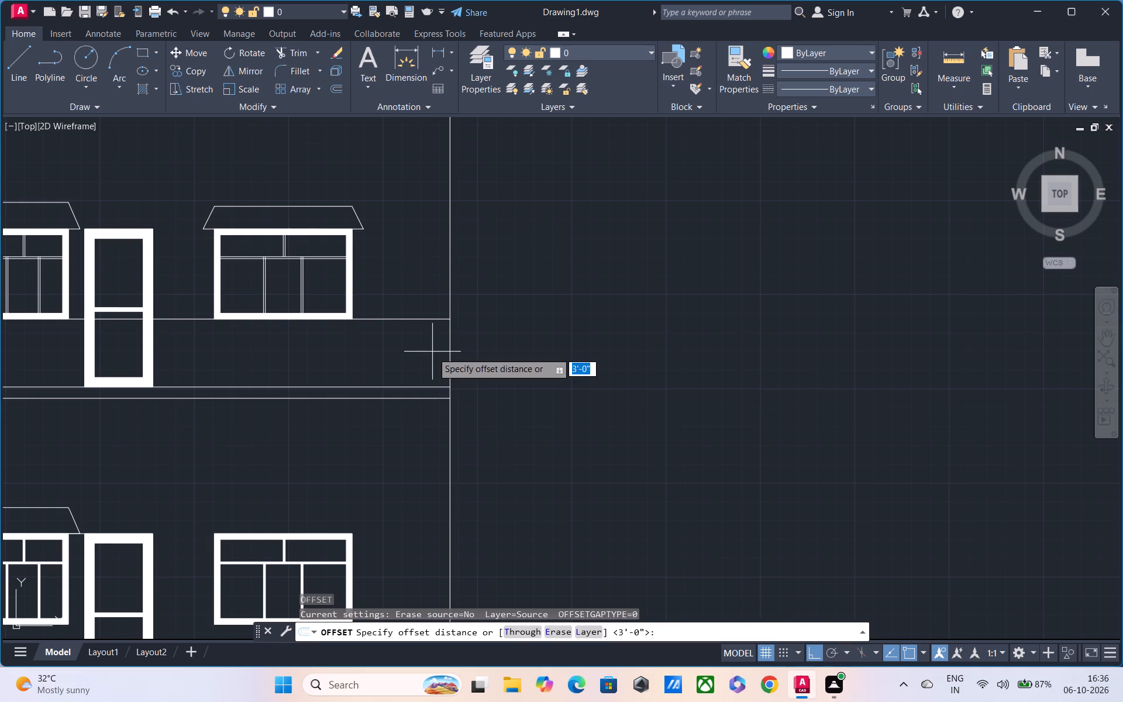
text(6")
key(Return)
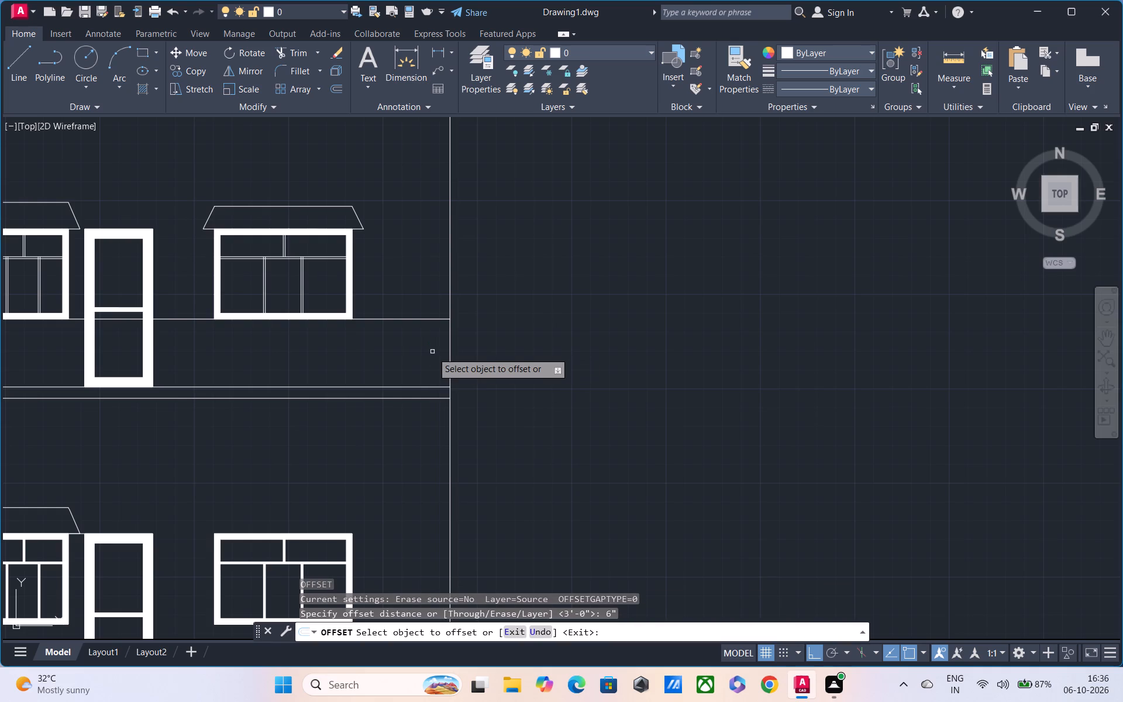
click(452, 325)
click(438, 347)
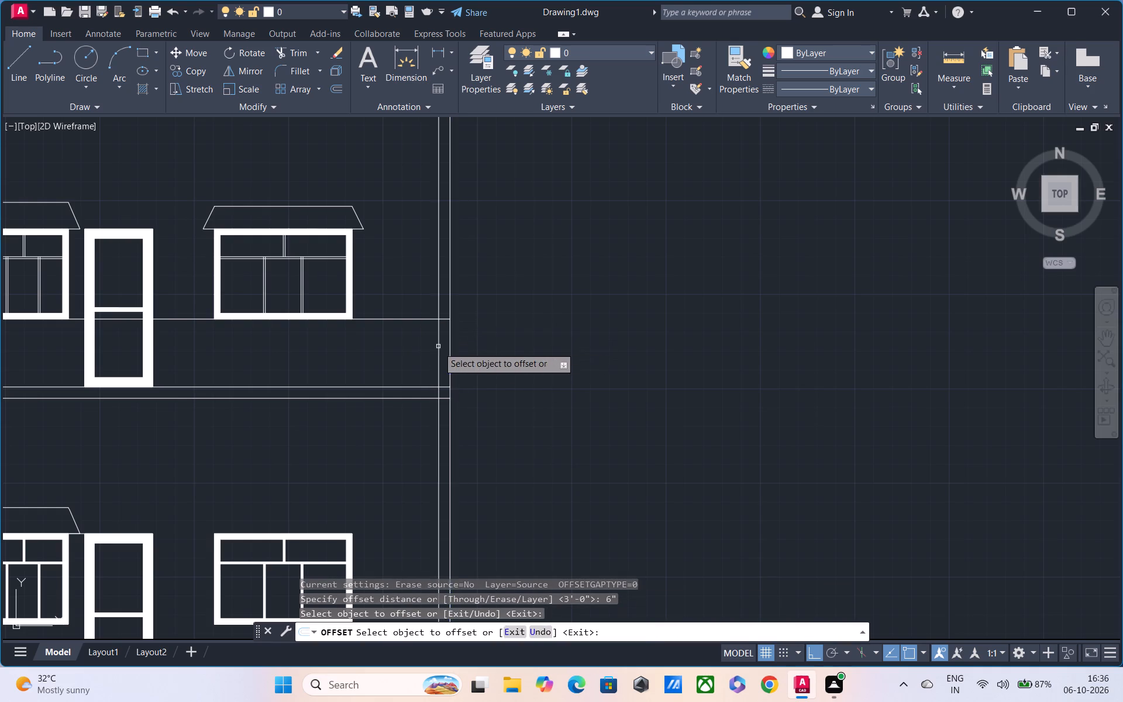
key(Escape)
Trim the new 6" line within and below the slab and above the 3' line, plus the slab top line's short end at the facade edge.
text(TR)
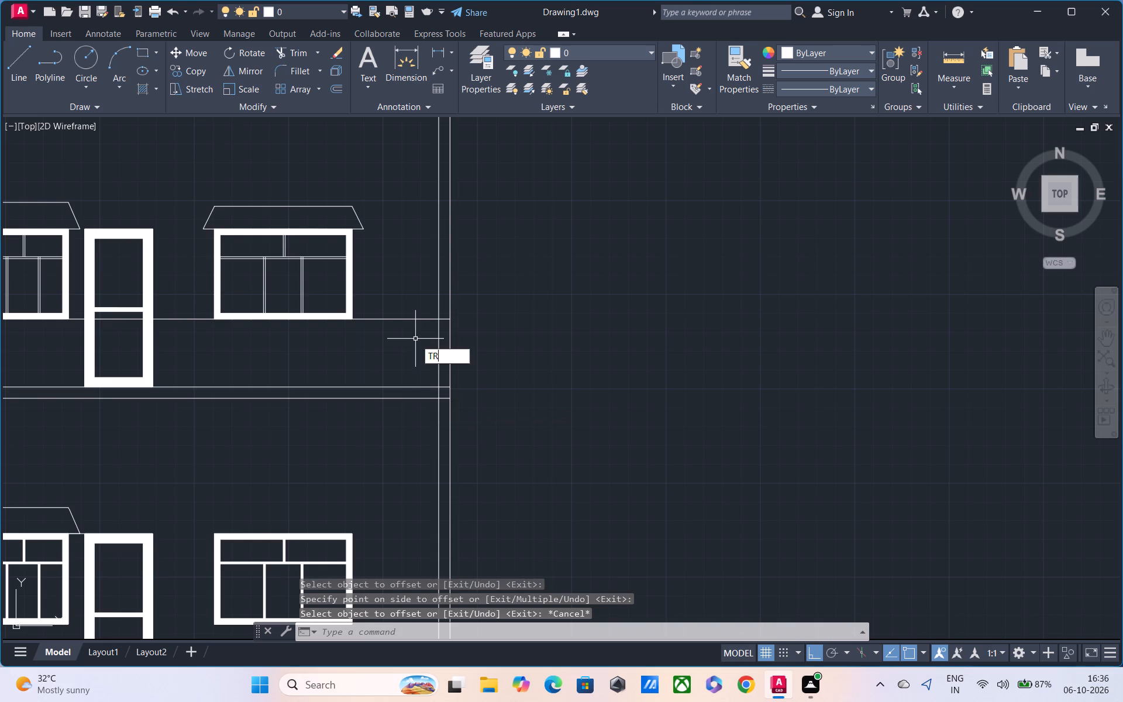
key(space)
scroll(430, 408, up, 2)
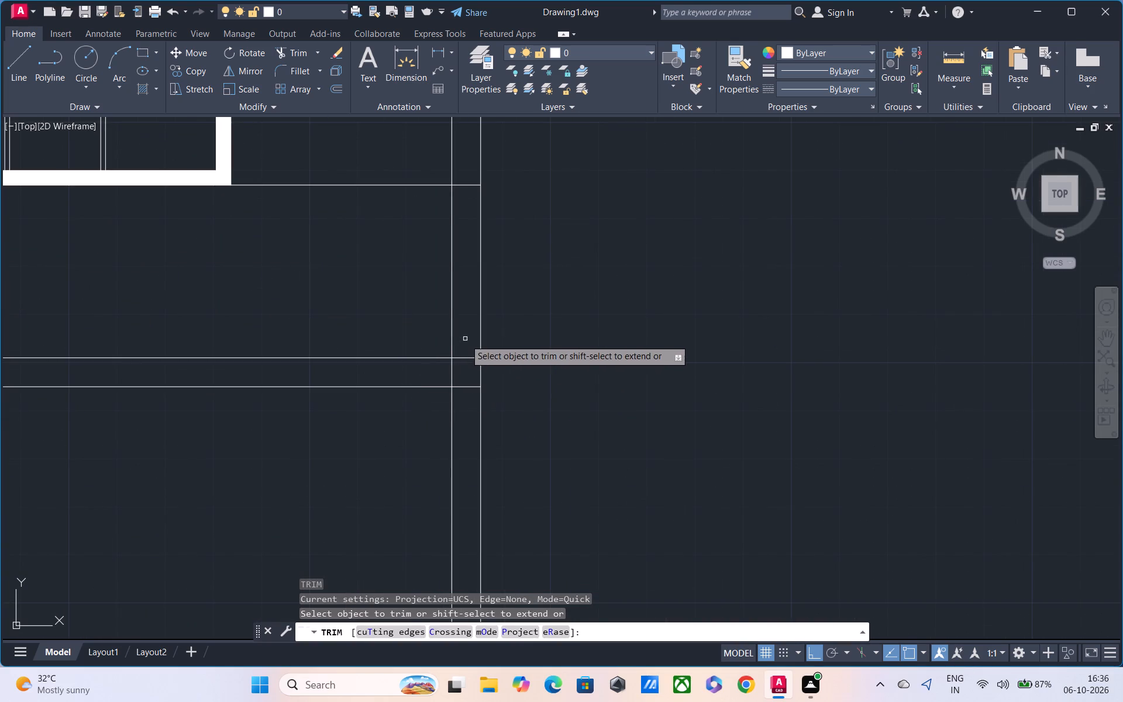
drag(465, 339, 449, 379)
click(454, 439)
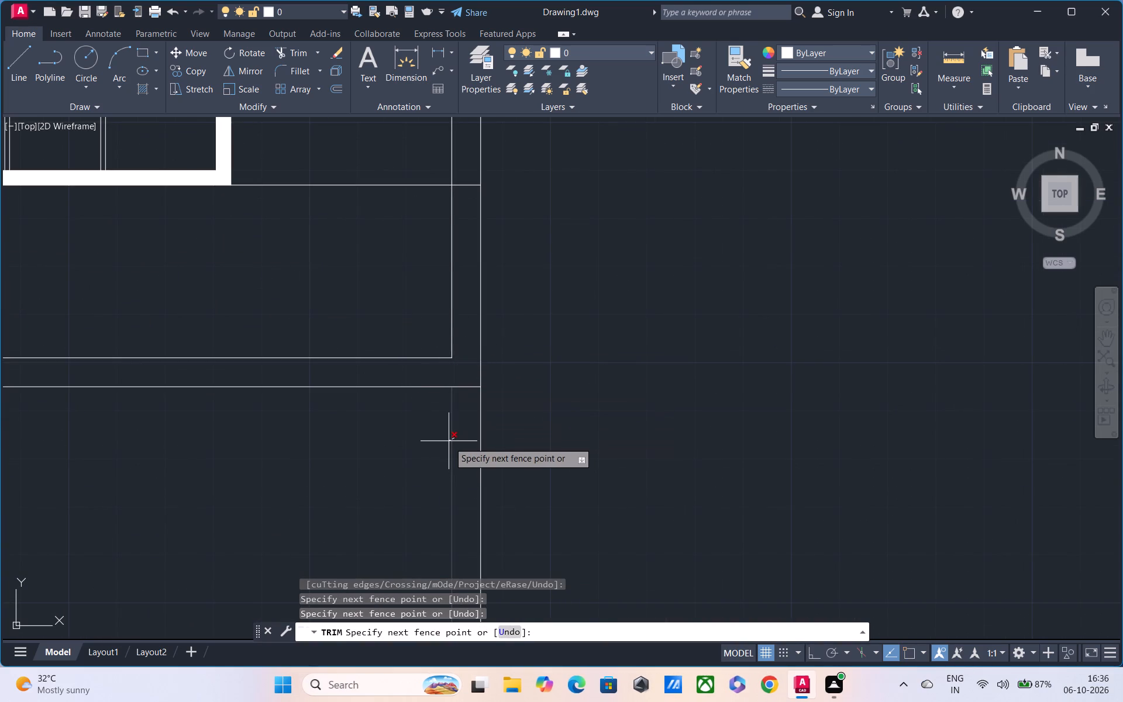
middle_click(446, 440)
click(446, 439)
scroll(321, 480, down, 1)
middle_drag(321, 480, 308, 509)
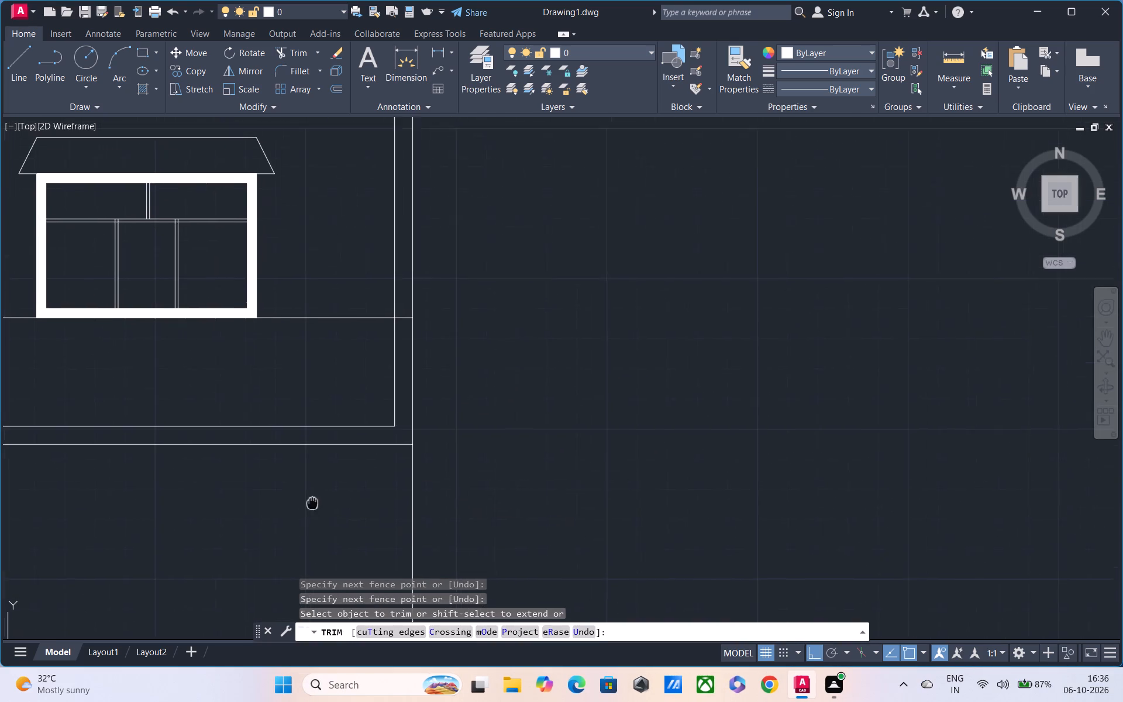
middle_drag(308, 509, 295, 542)
click(378, 290)
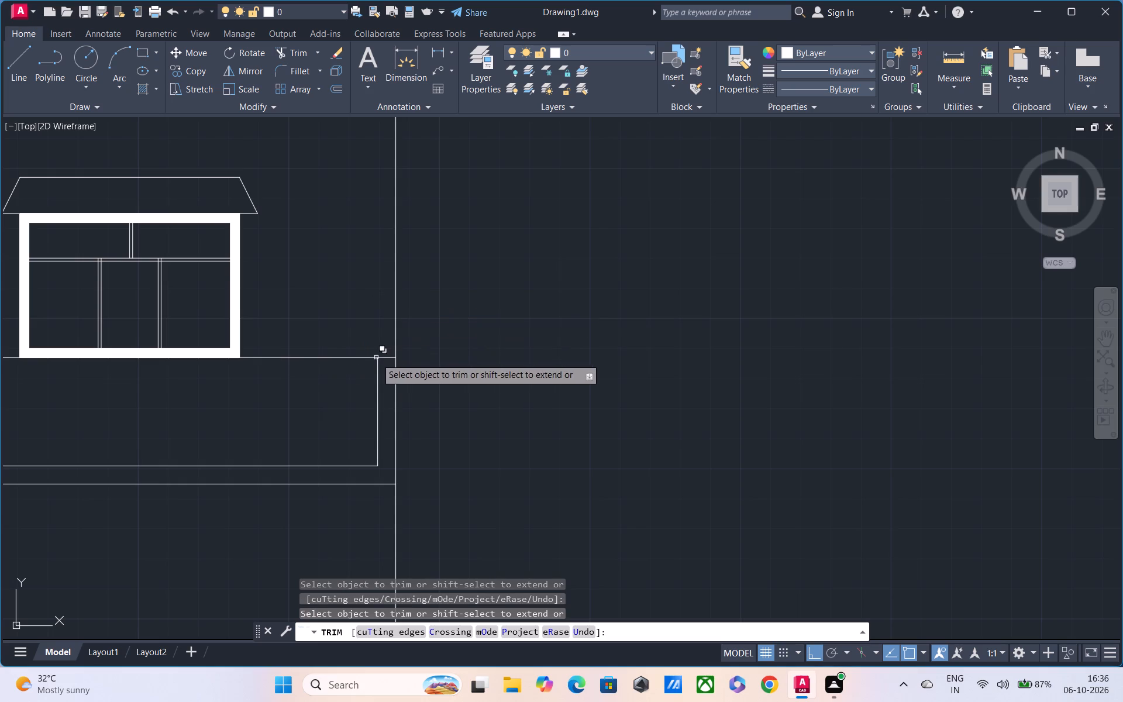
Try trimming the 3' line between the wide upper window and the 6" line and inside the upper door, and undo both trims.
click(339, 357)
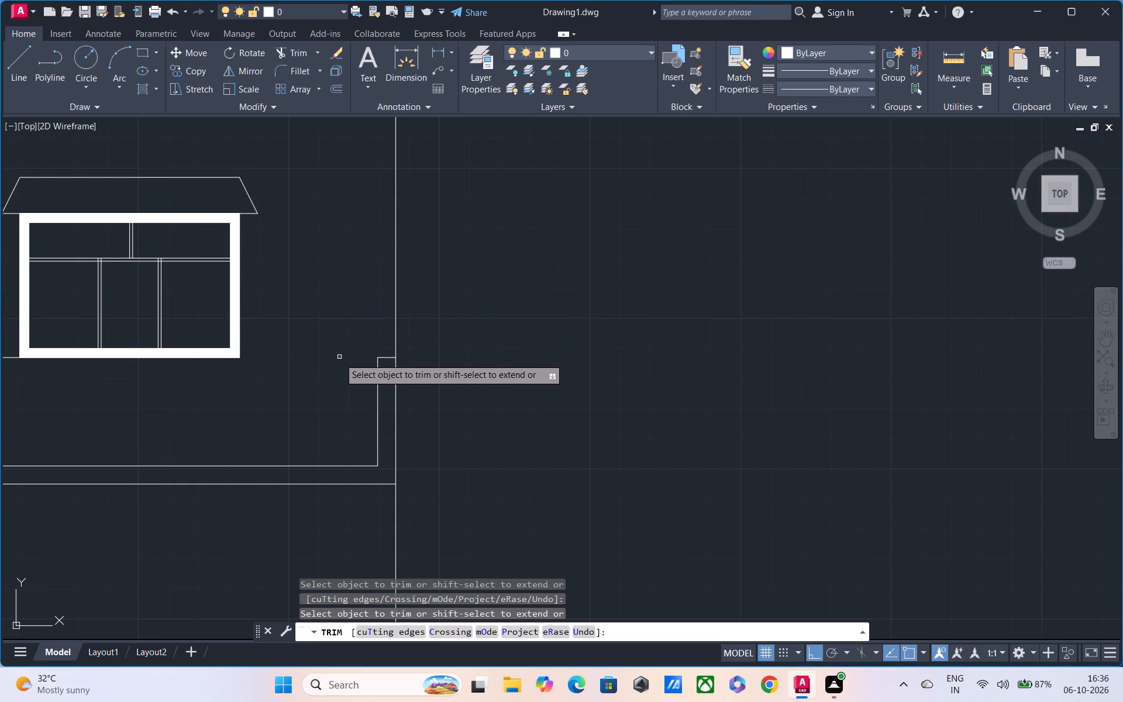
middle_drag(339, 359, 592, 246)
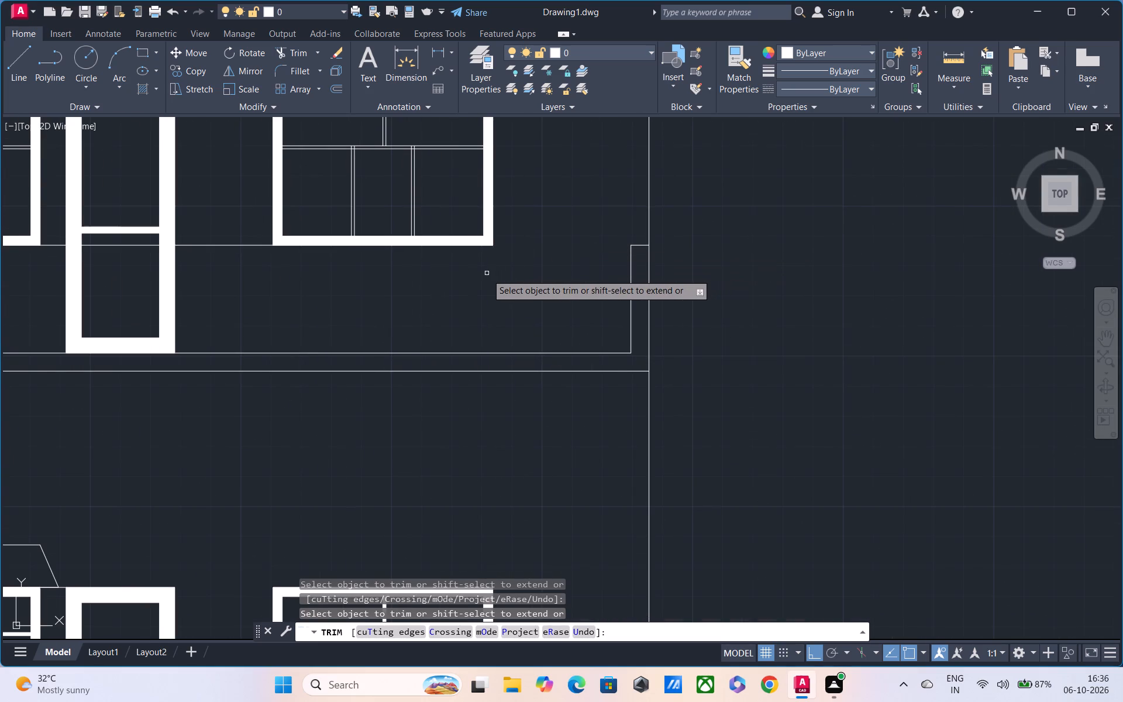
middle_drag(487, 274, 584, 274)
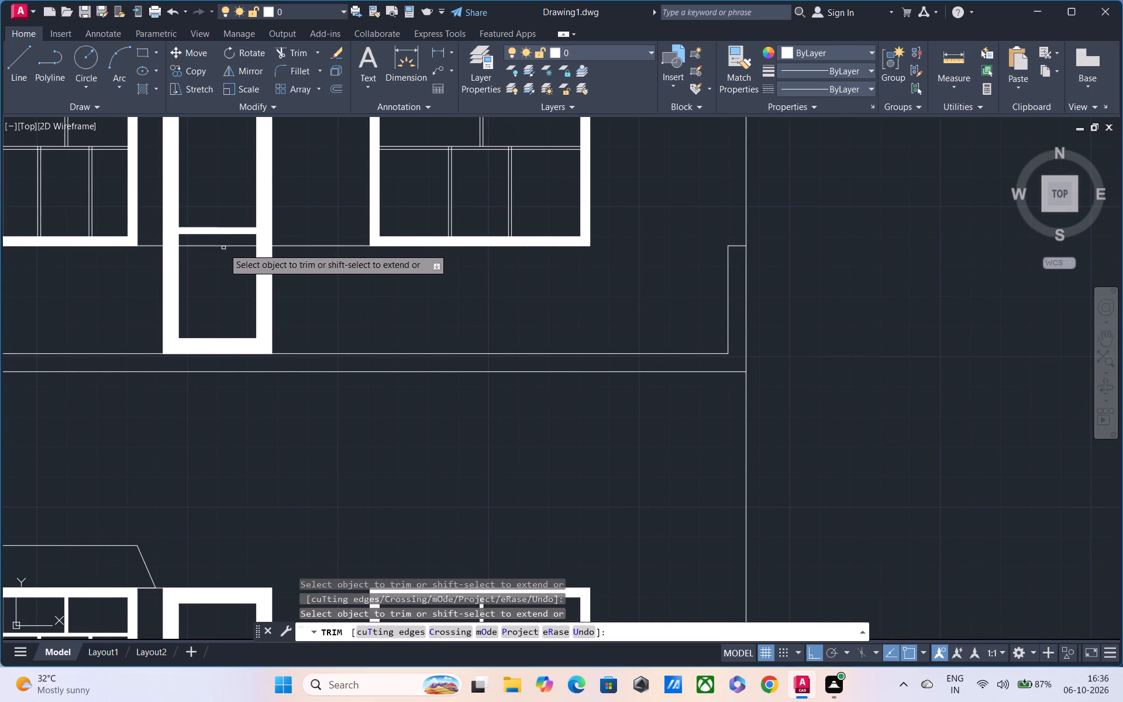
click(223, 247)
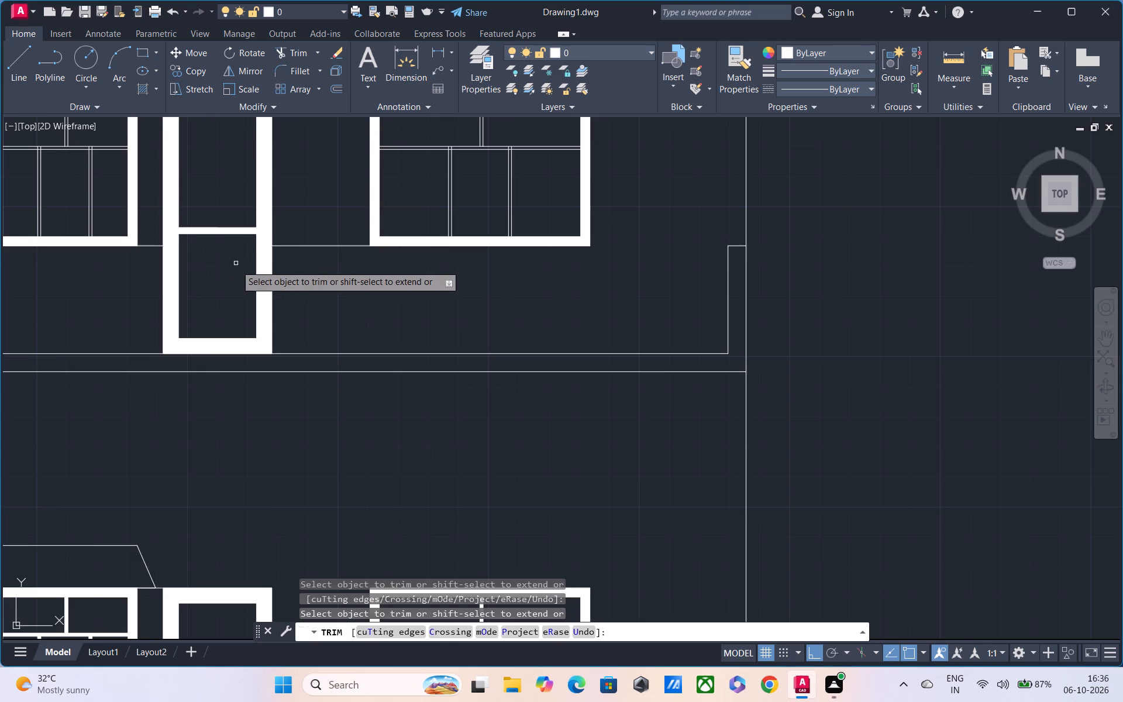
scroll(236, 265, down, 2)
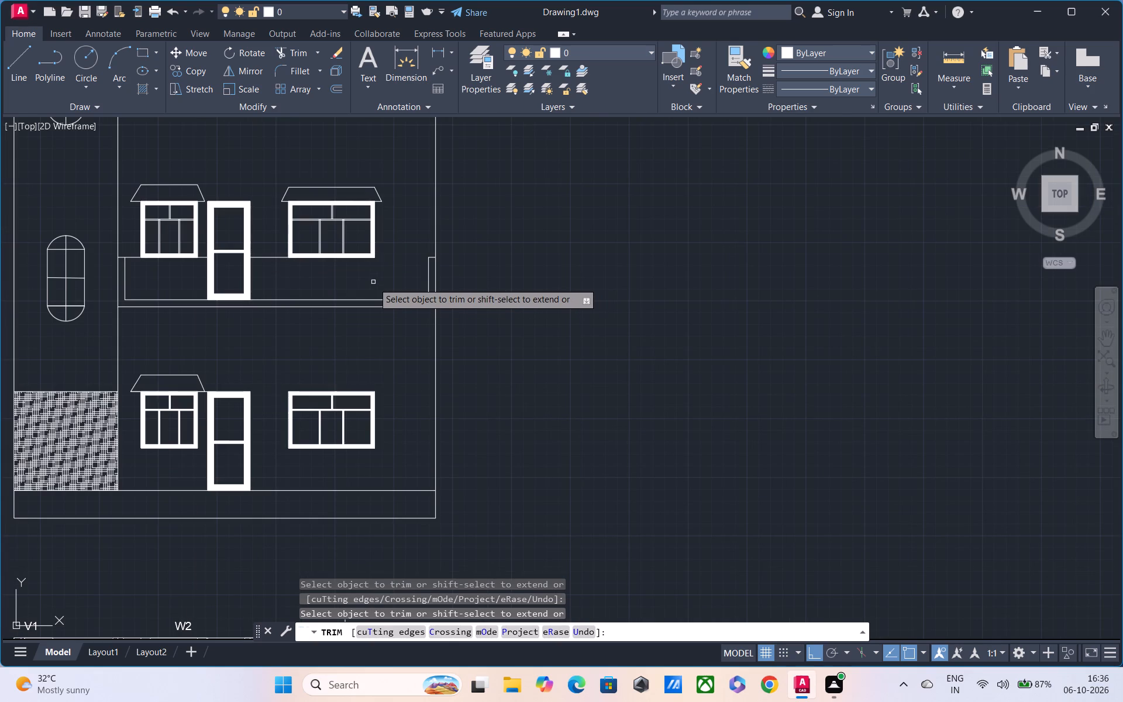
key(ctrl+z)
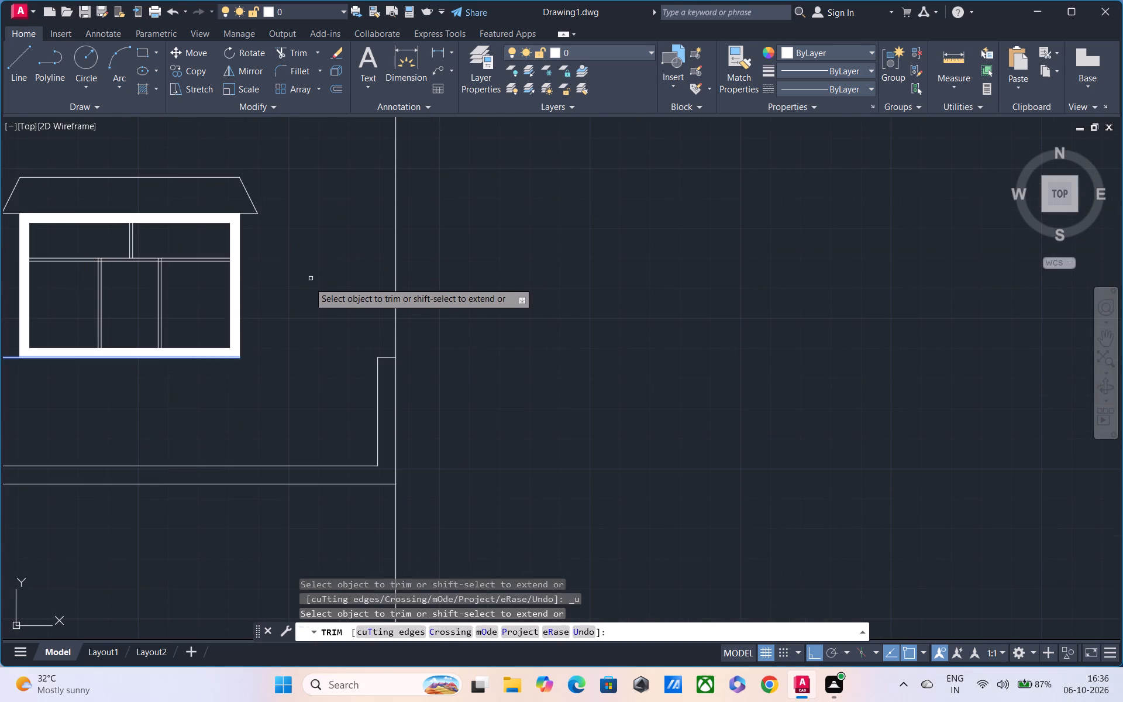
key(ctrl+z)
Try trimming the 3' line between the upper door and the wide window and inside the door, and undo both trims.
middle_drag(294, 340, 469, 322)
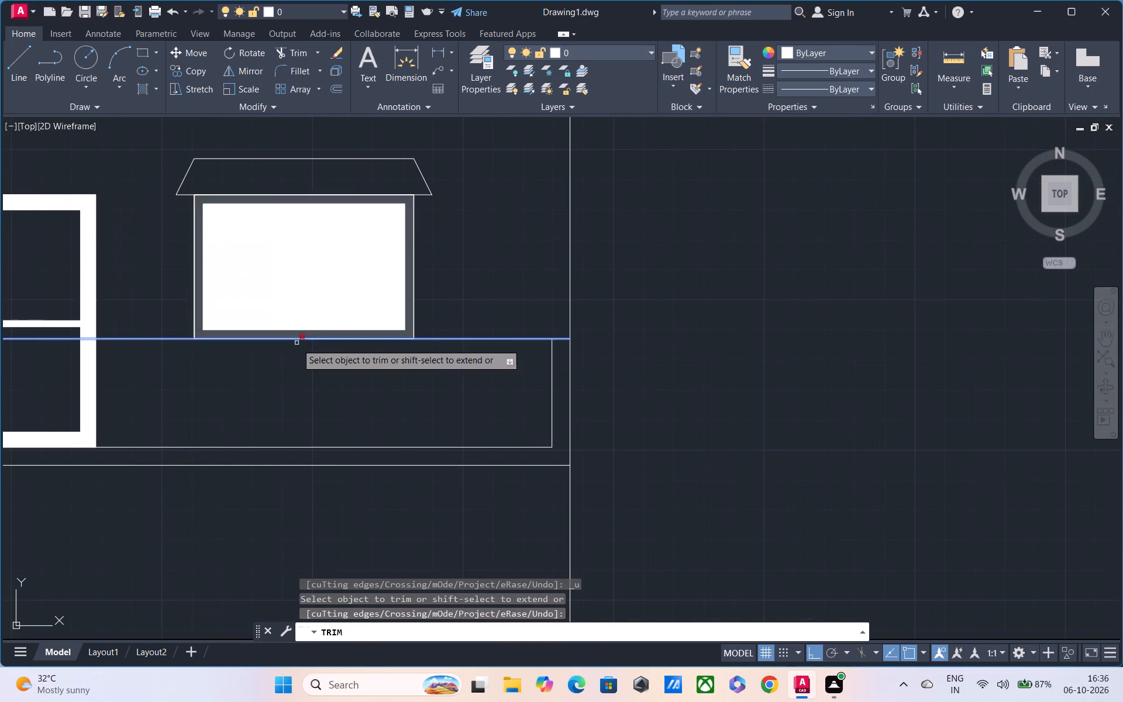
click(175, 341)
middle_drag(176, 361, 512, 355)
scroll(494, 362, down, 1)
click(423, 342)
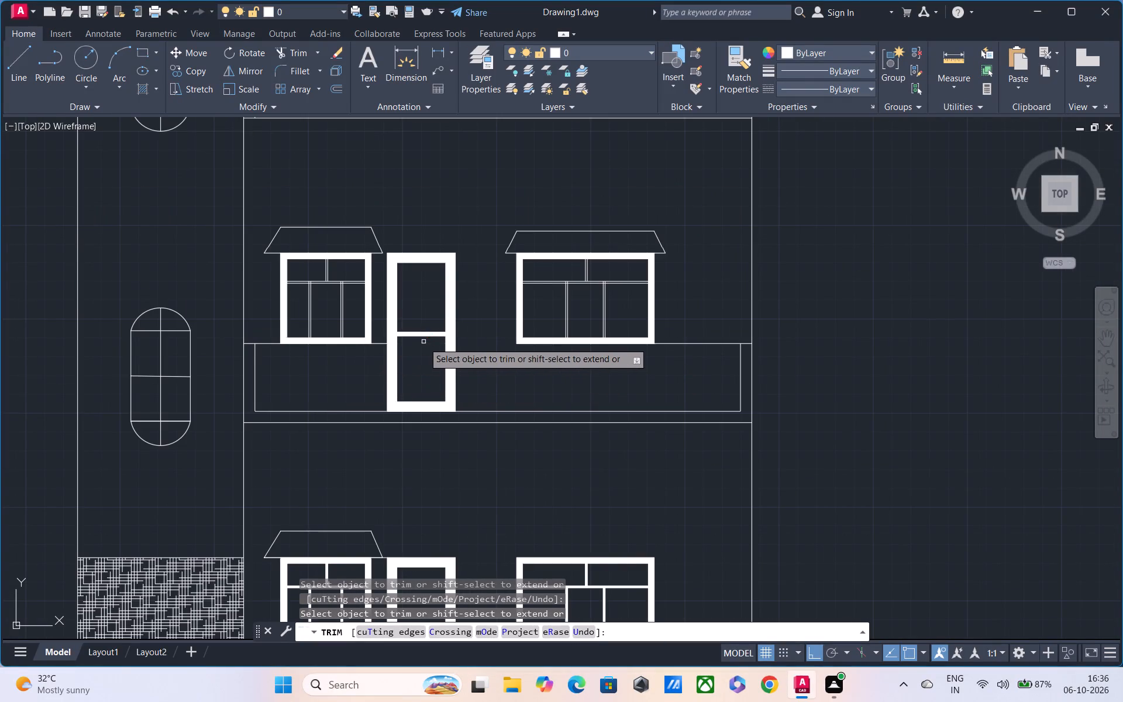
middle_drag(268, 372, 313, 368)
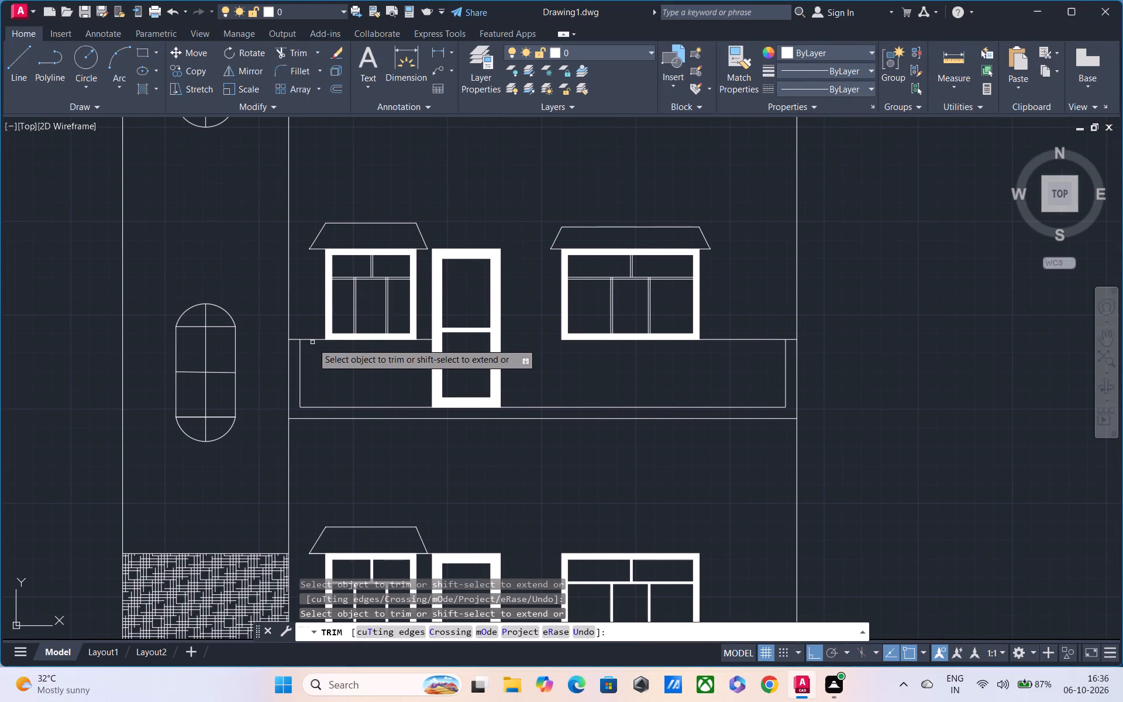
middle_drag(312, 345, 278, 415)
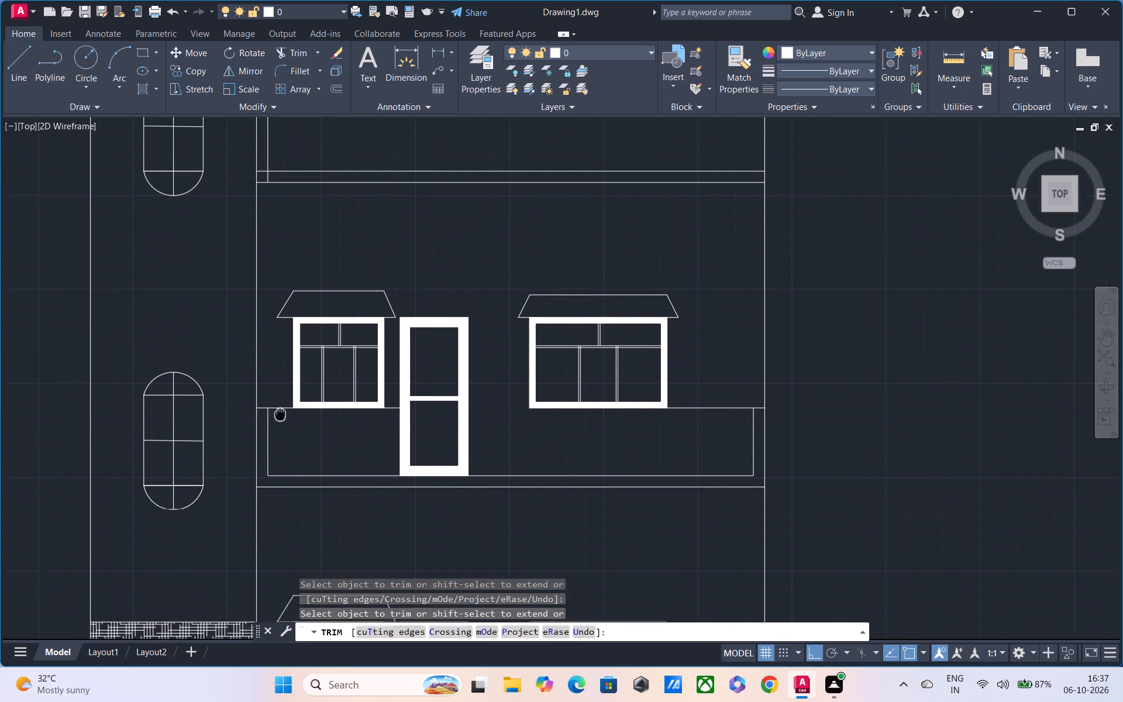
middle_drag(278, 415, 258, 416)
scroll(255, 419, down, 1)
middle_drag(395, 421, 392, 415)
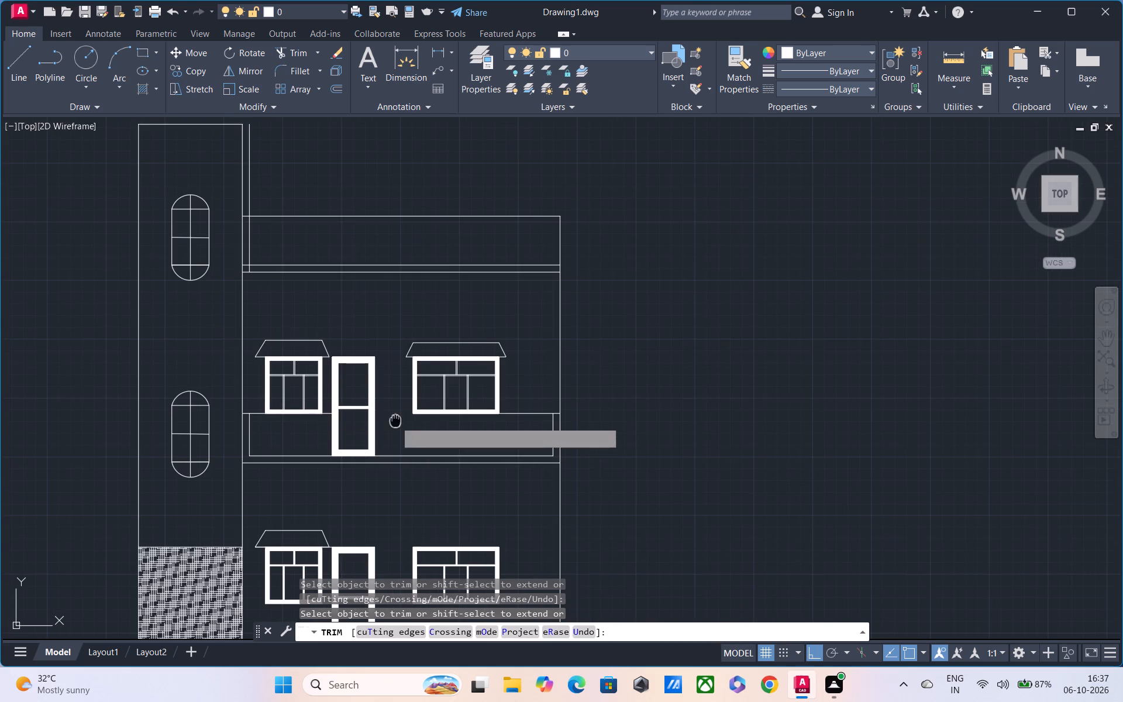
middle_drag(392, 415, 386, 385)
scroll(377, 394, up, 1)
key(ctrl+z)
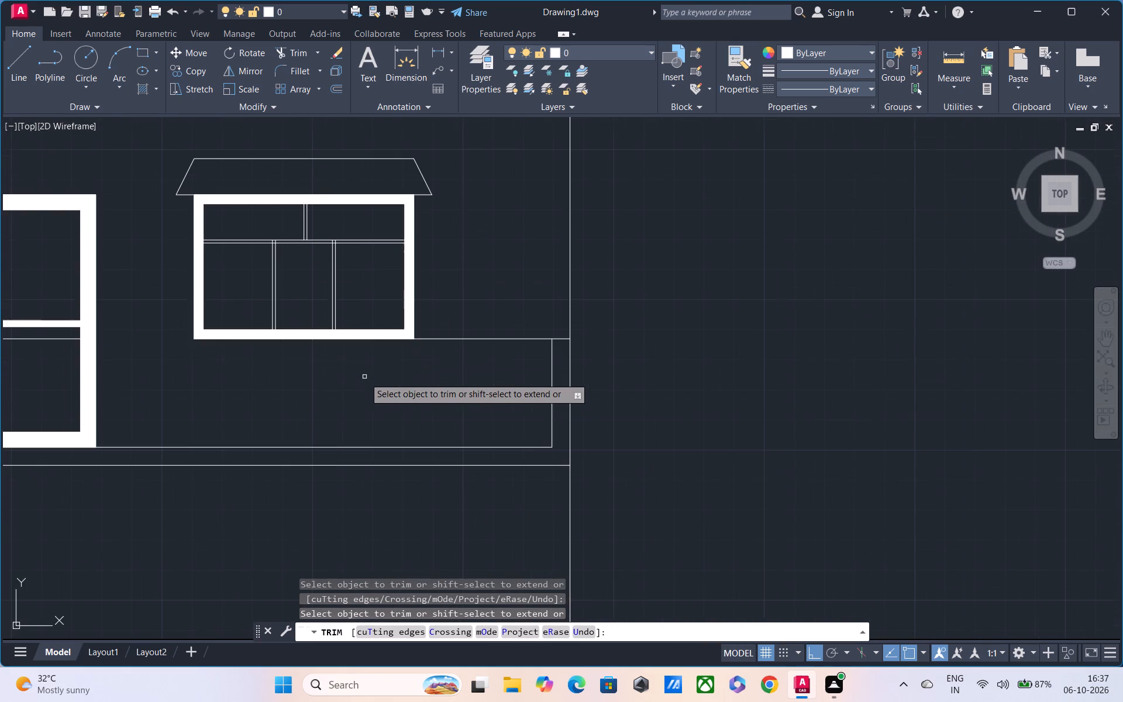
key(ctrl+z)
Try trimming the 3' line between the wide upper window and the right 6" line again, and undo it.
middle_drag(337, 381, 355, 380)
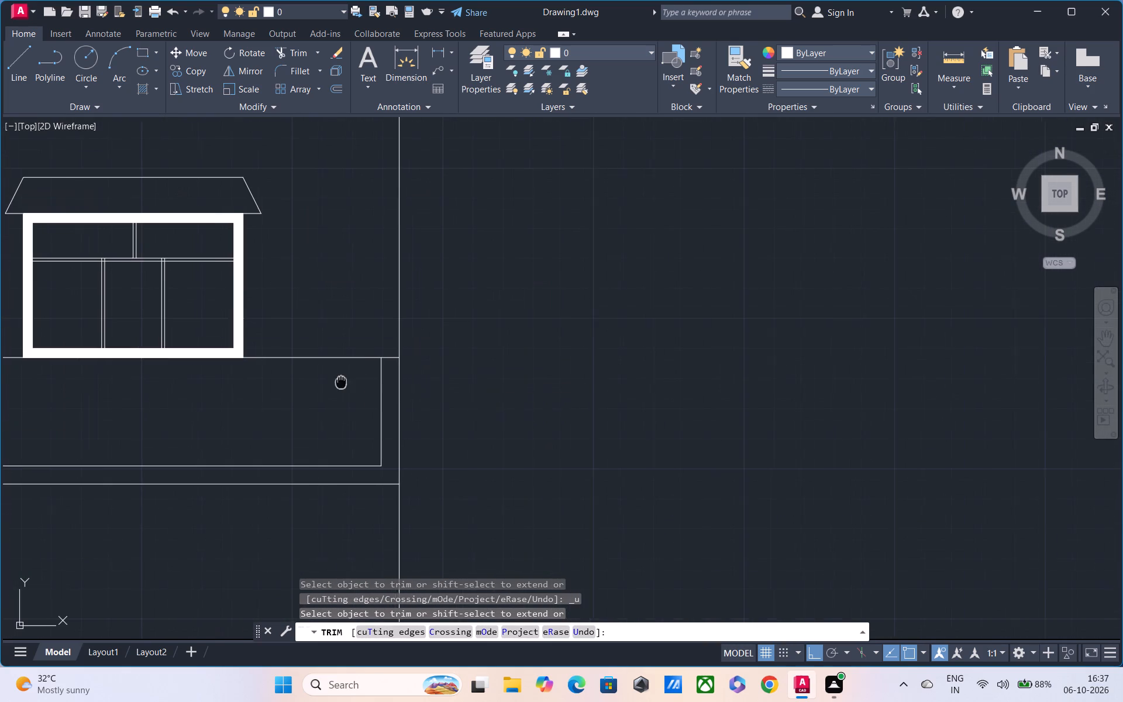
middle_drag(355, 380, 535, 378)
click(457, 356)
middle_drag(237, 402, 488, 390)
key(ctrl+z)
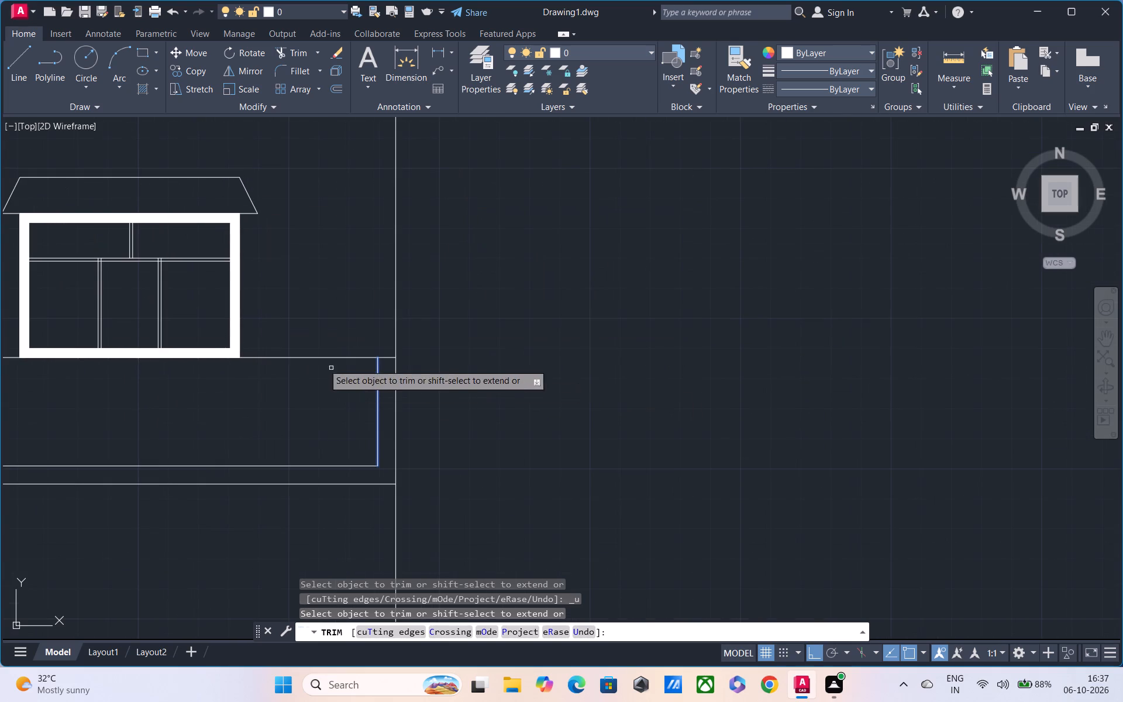
Trim the part of the 3' line that crosses the inside of the upper-floor door.
middle_drag(305, 362, 815, 360)
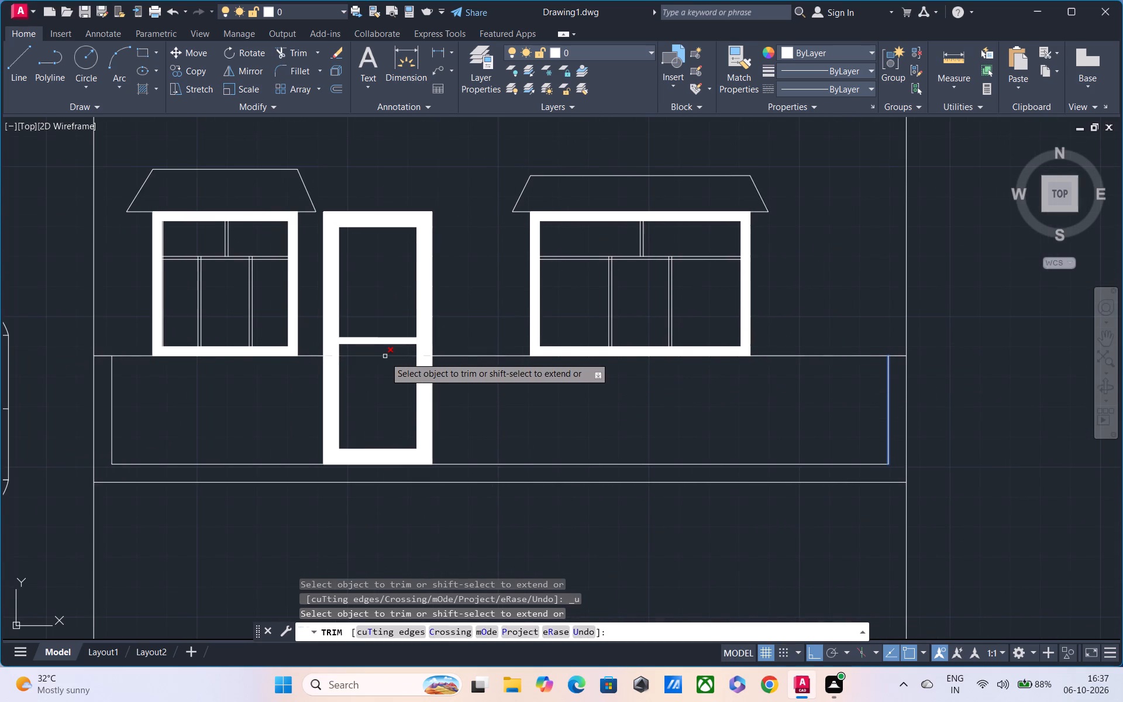
click(385, 357)
middle_drag(361, 393, 352, 424)
scroll(352, 424, down, 1)
middle_drag(498, 439, 494, 399)
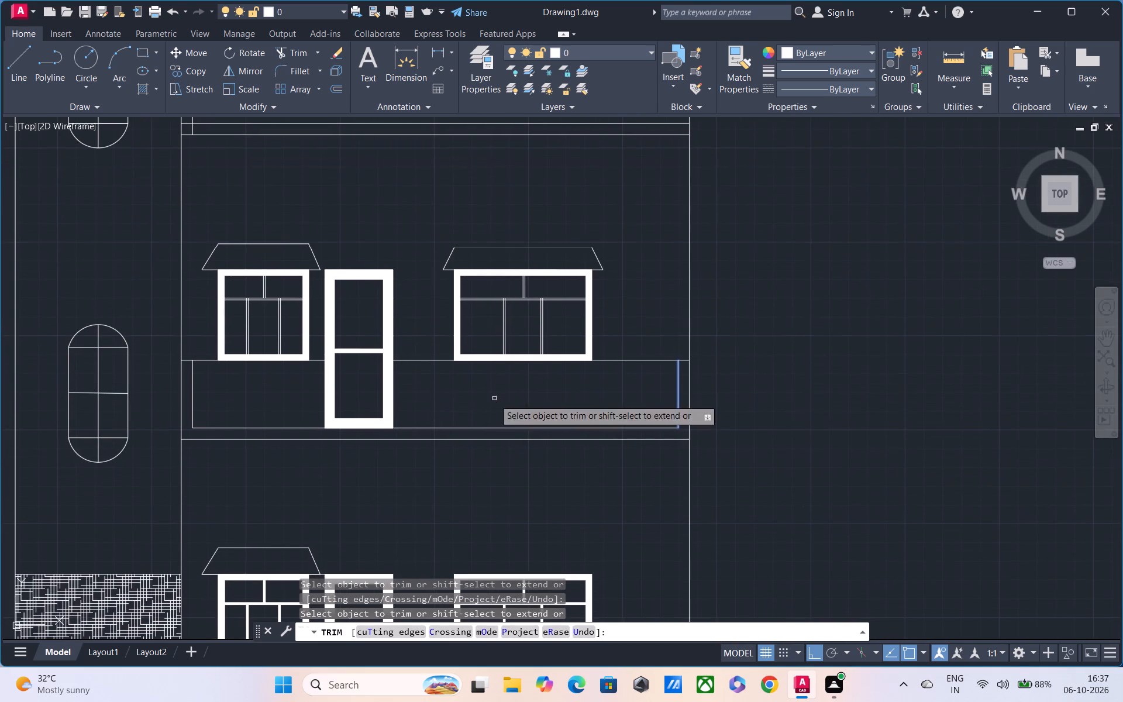
scroll(677, 367, up, 2)
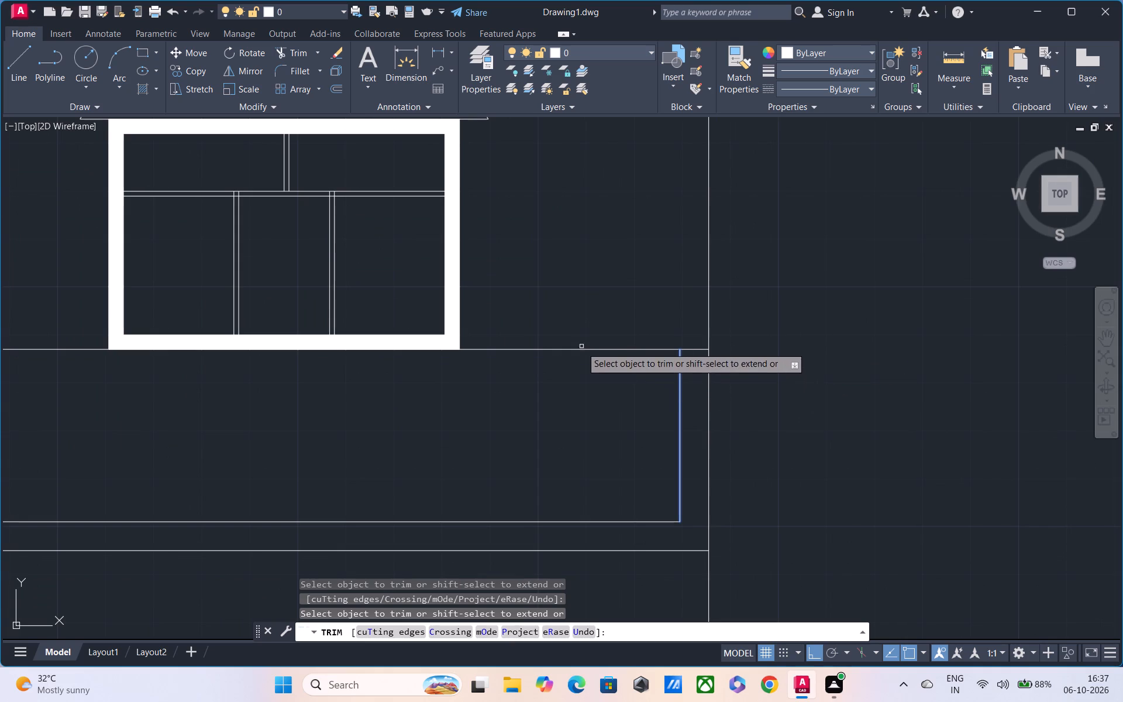
scroll(564, 382, down, 3)
middle_drag(549, 413, 582, 375)
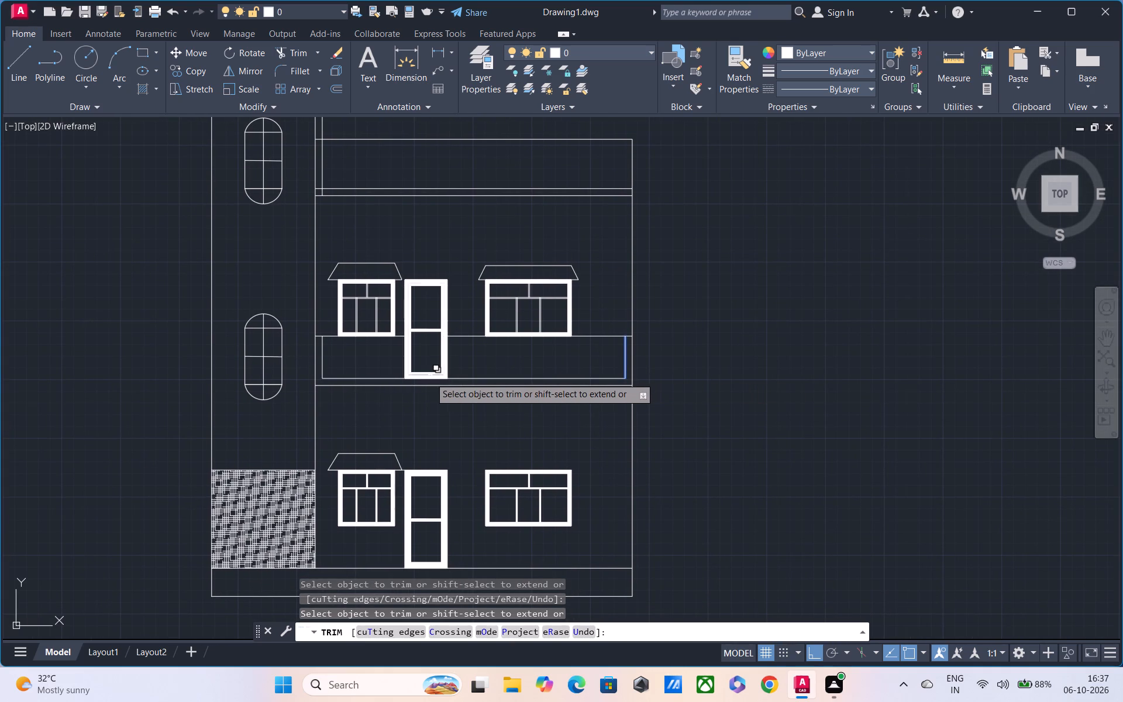
key(Escape)
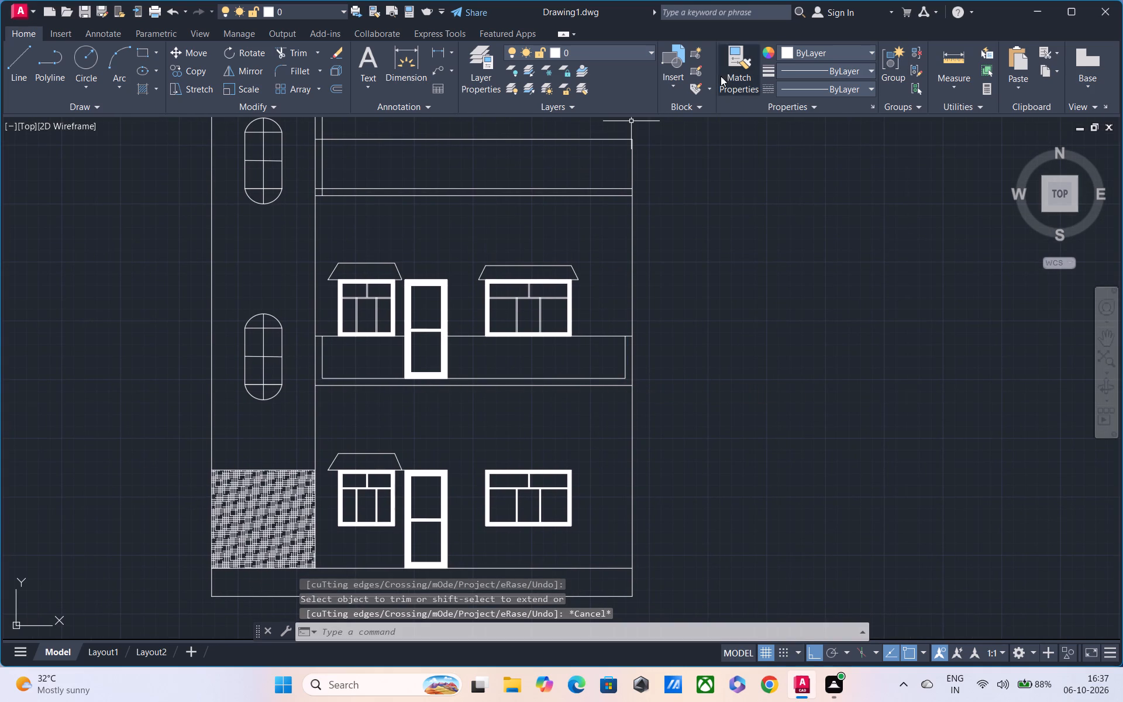
Hatch the 6" band along the bottom and both sides of the upper-floor parapet with the SOLID pattern, colour ByBlock.
text(H)
key(space)
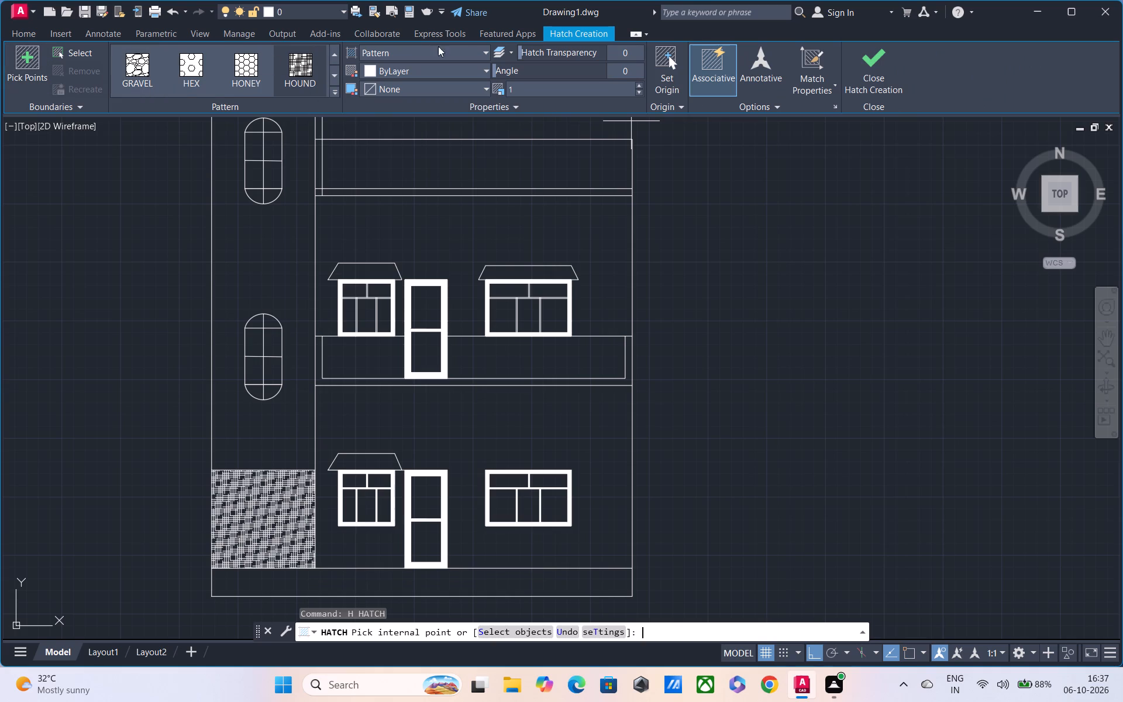
click(333, 90)
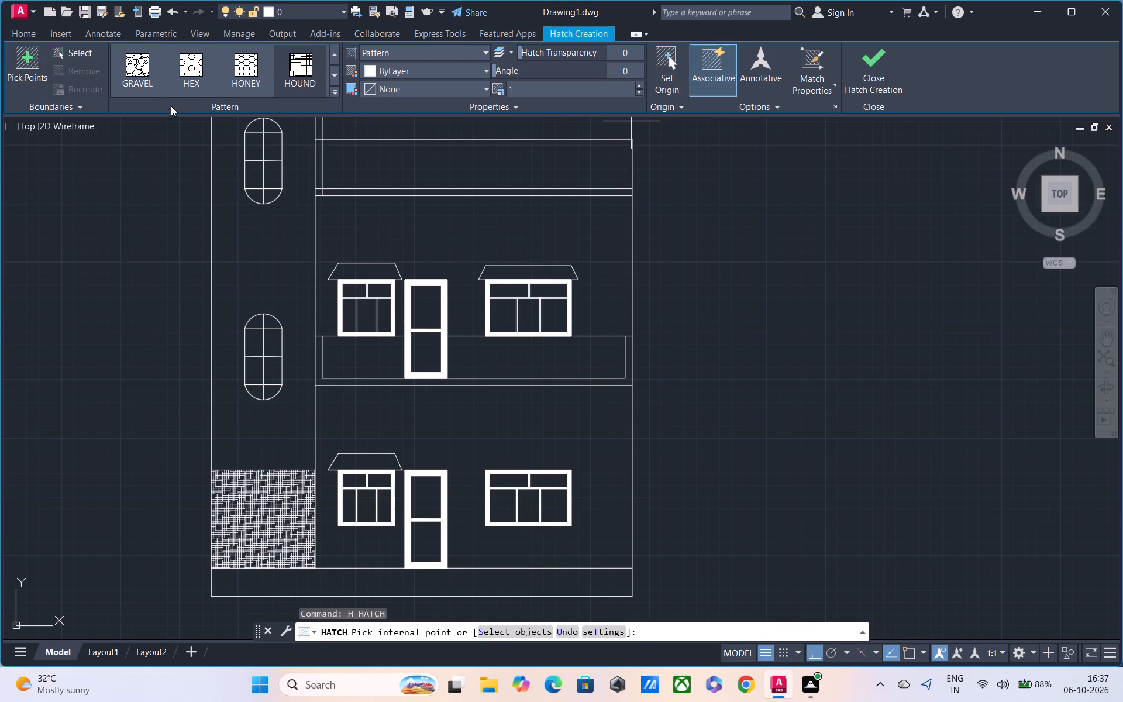
scroll(177, 112, up, 2)
click(207, 102)
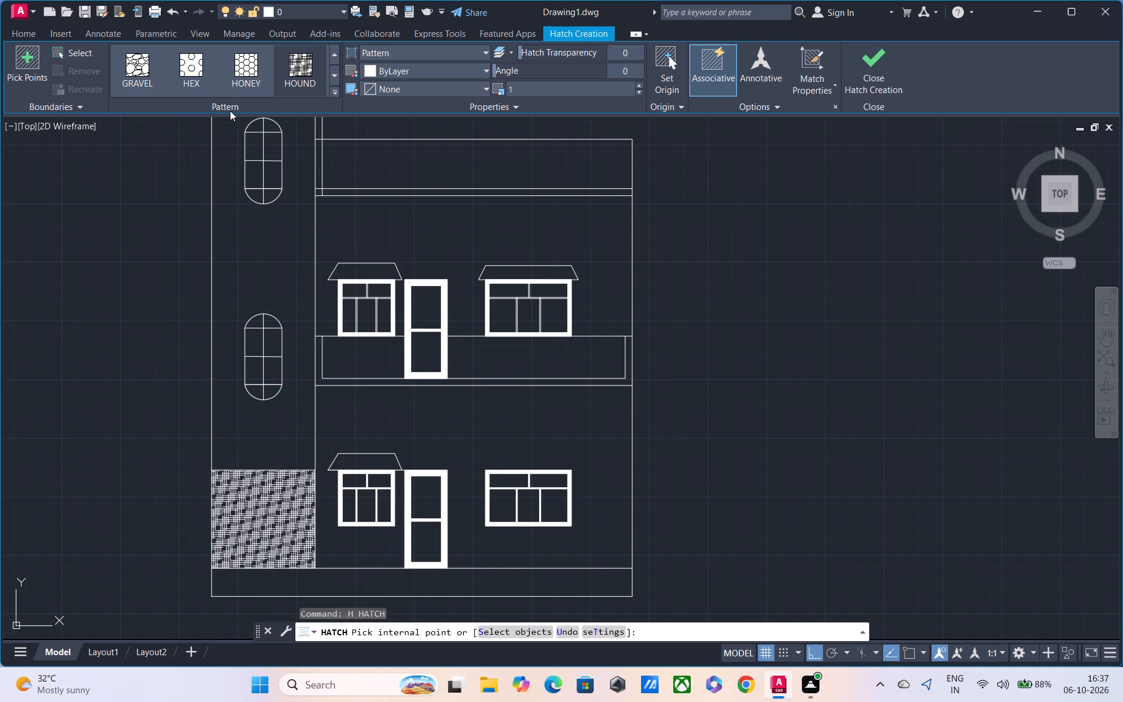
click(230, 111)
triple_click(330, 50)
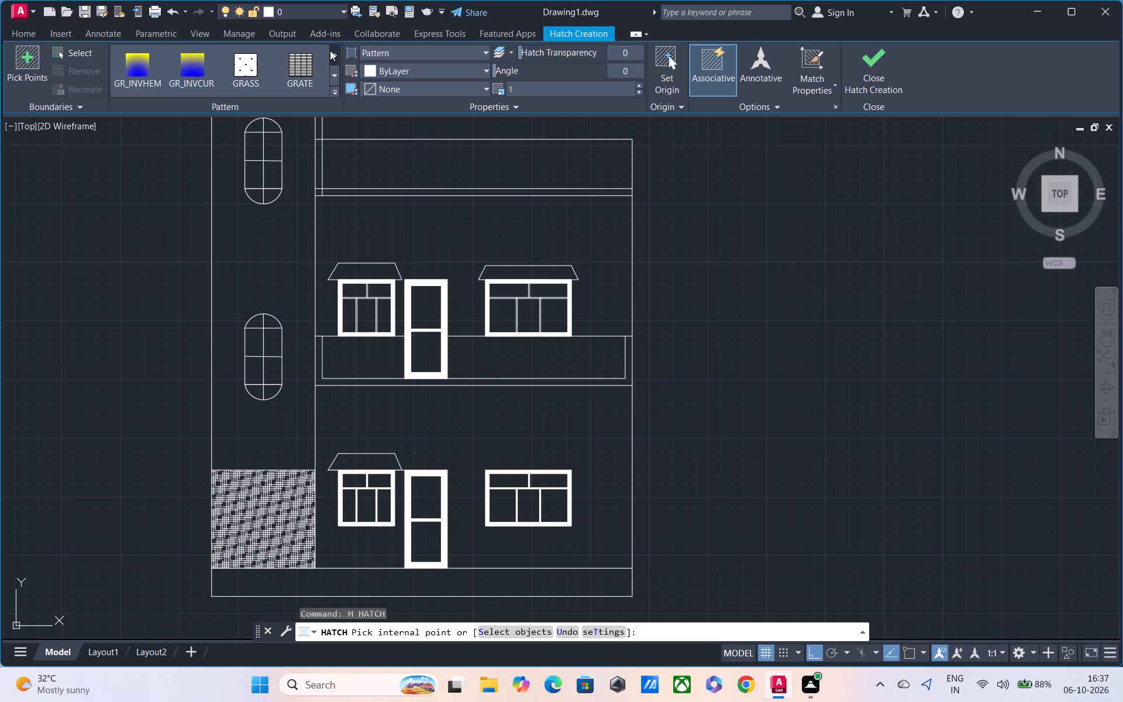
triple_click(330, 50)
click(329, 50)
triple_click(325, 47)
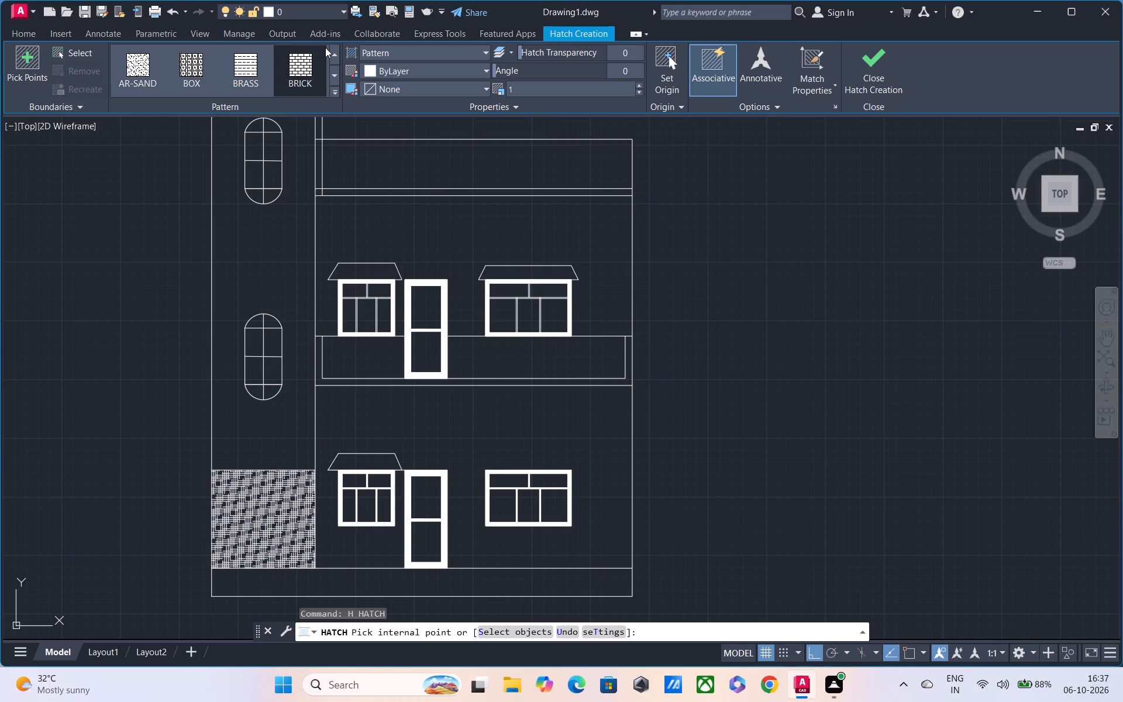
click(123, 78)
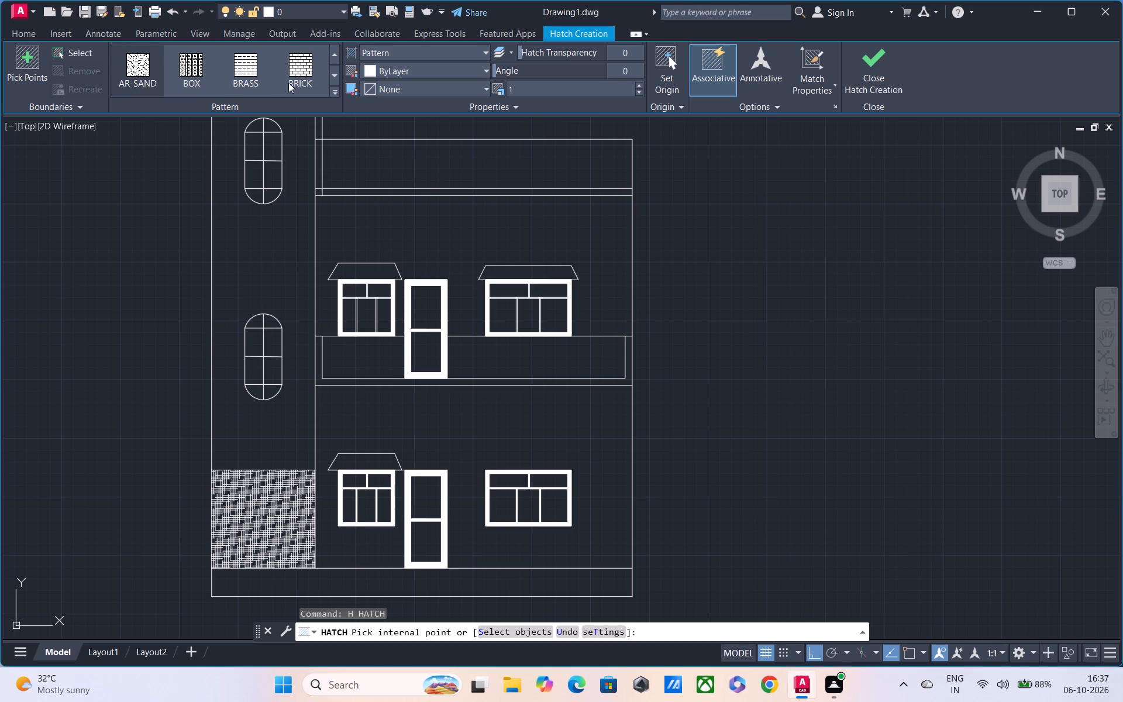
double_click(334, 76)
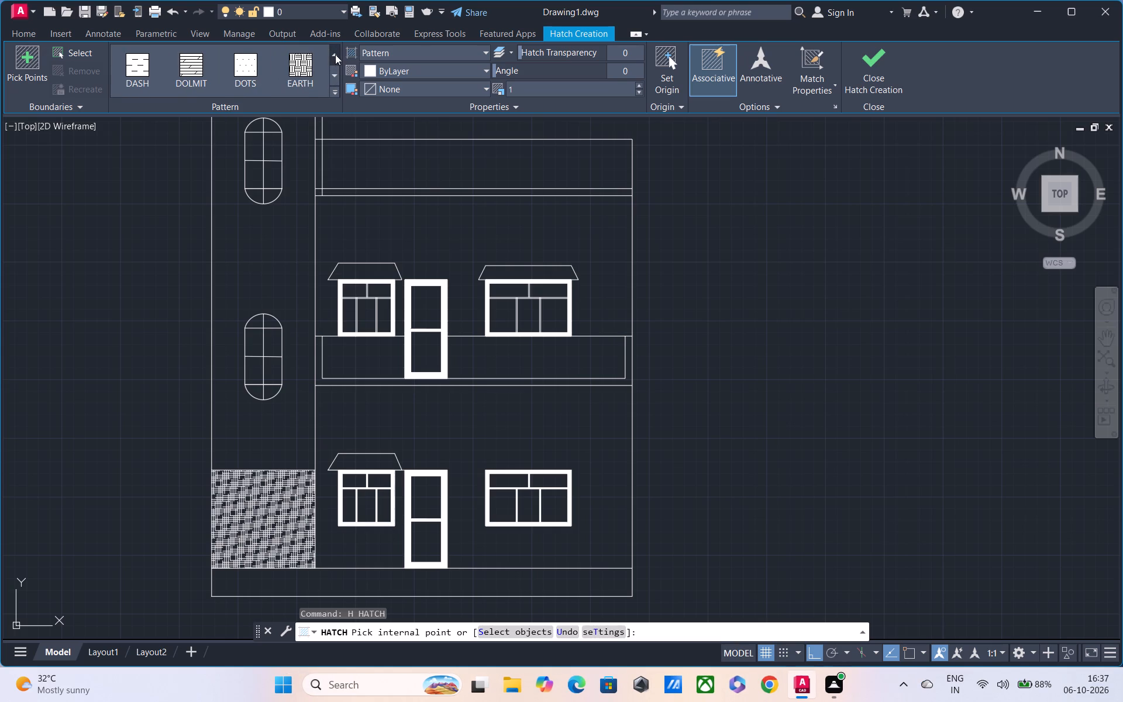
click(333, 51)
double_click(334, 90)
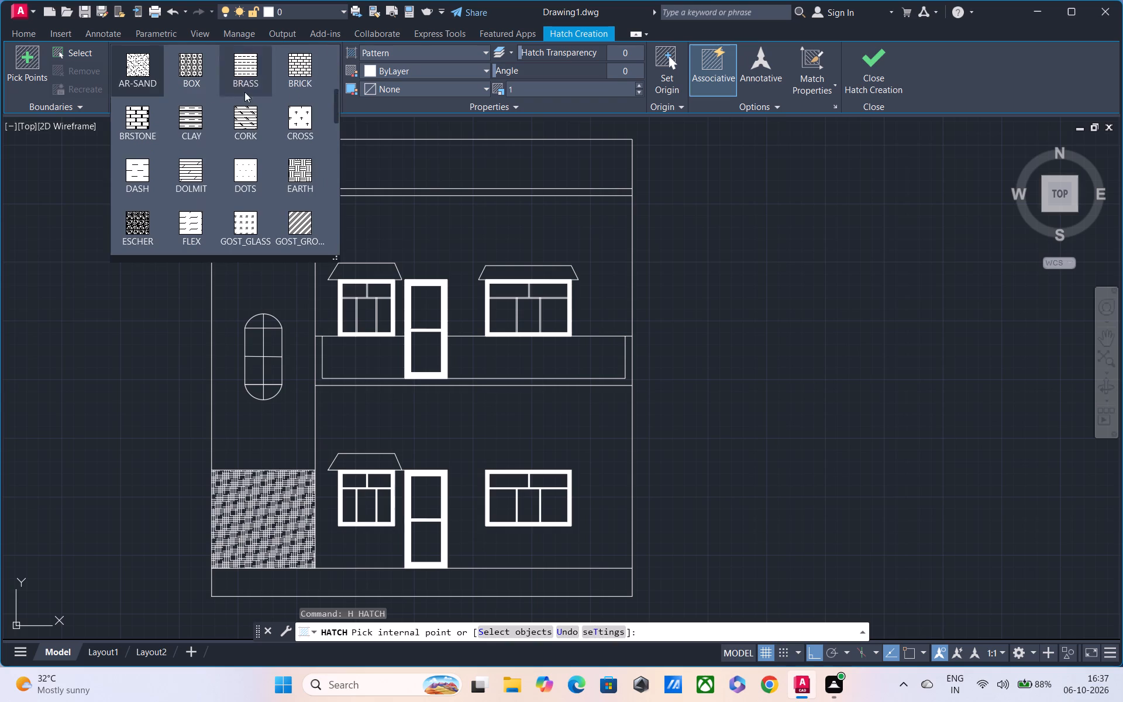
scroll(204, 91, up, 6)
click(135, 55)
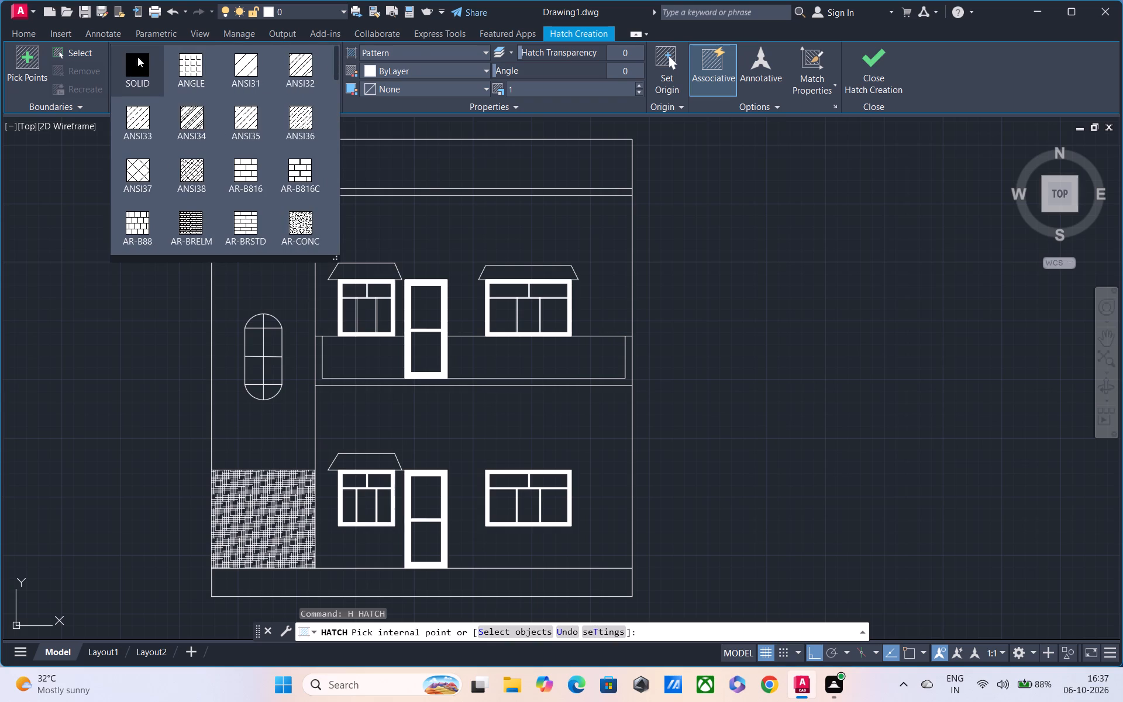
click(374, 68)
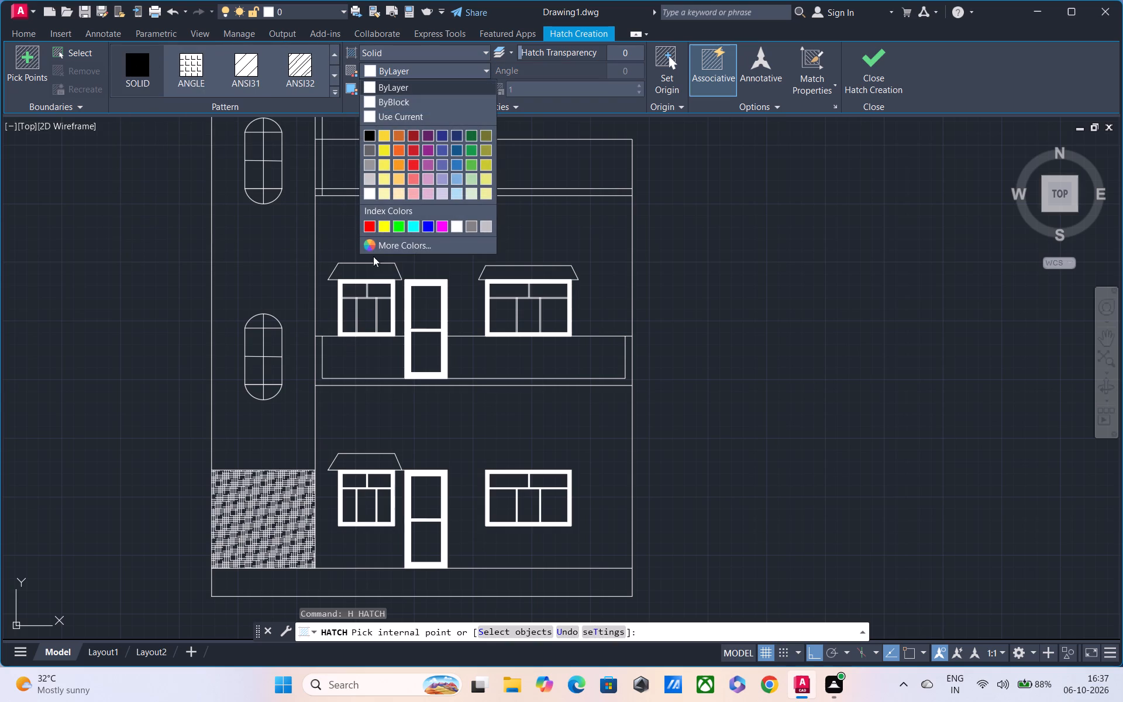
click(370, 102)
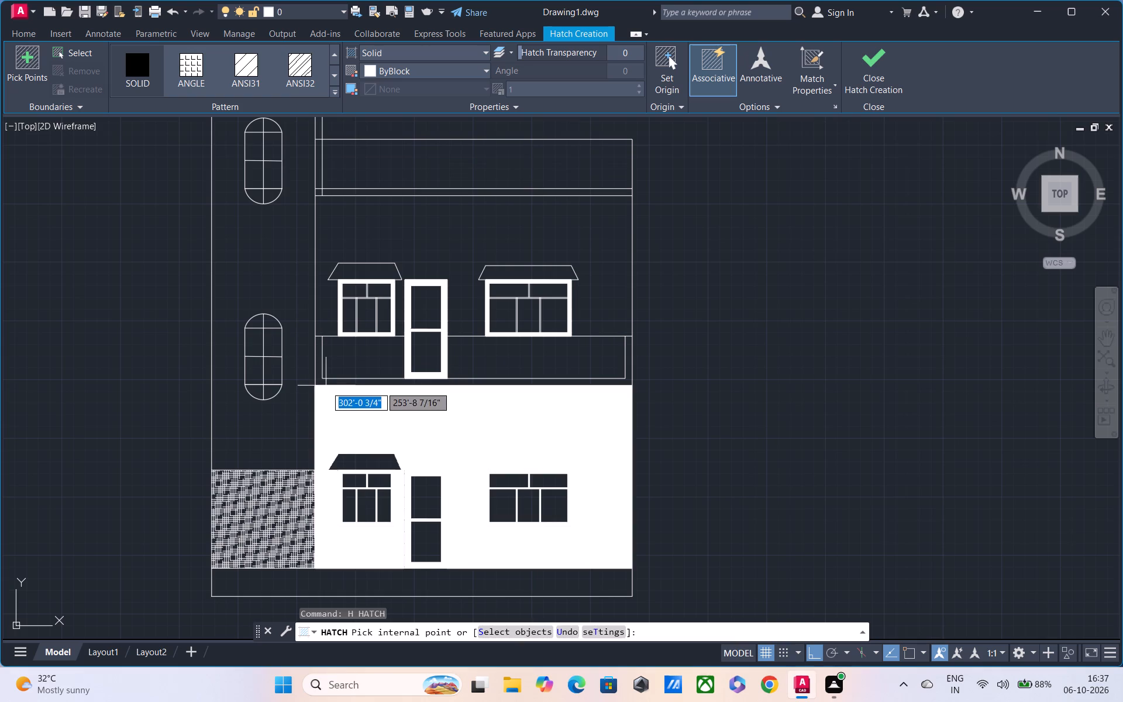
scroll(326, 380, up, 2)
click(324, 387)
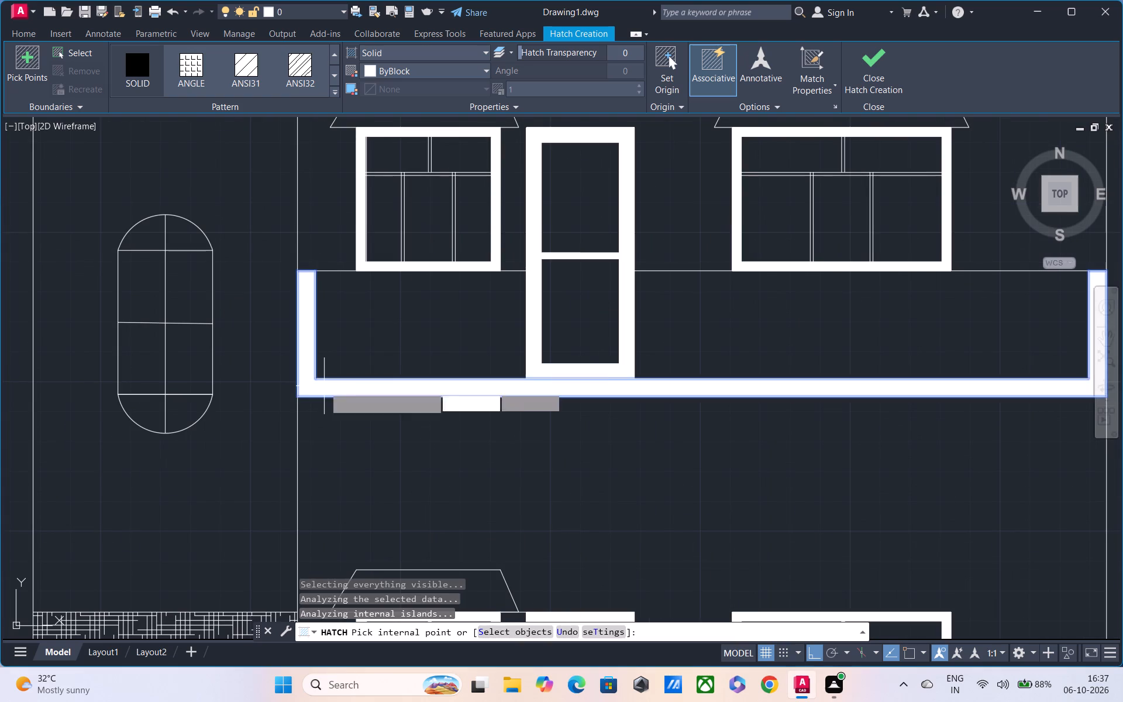
scroll(372, 376, down, 2)
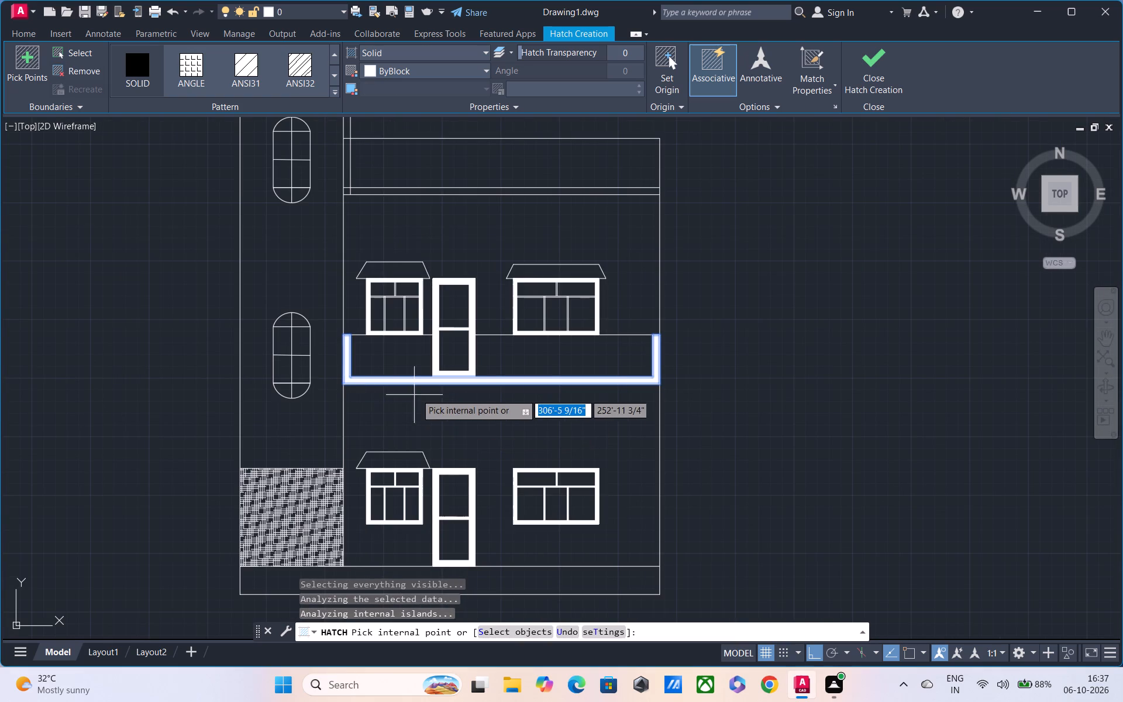
key(Escape)
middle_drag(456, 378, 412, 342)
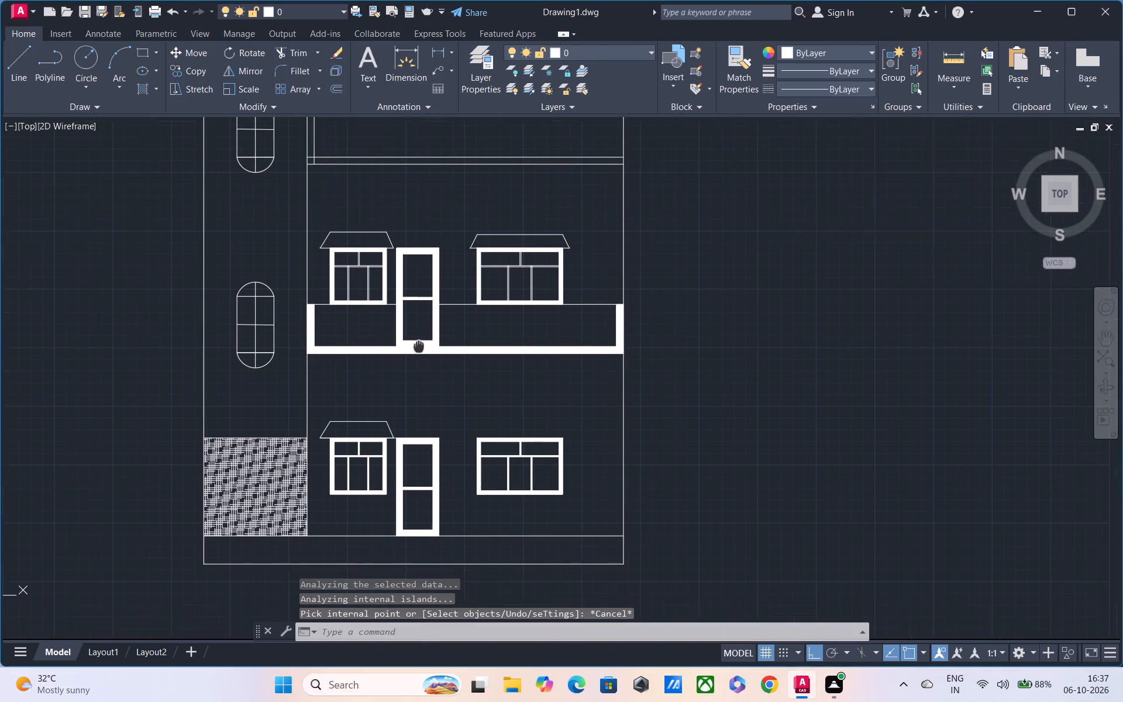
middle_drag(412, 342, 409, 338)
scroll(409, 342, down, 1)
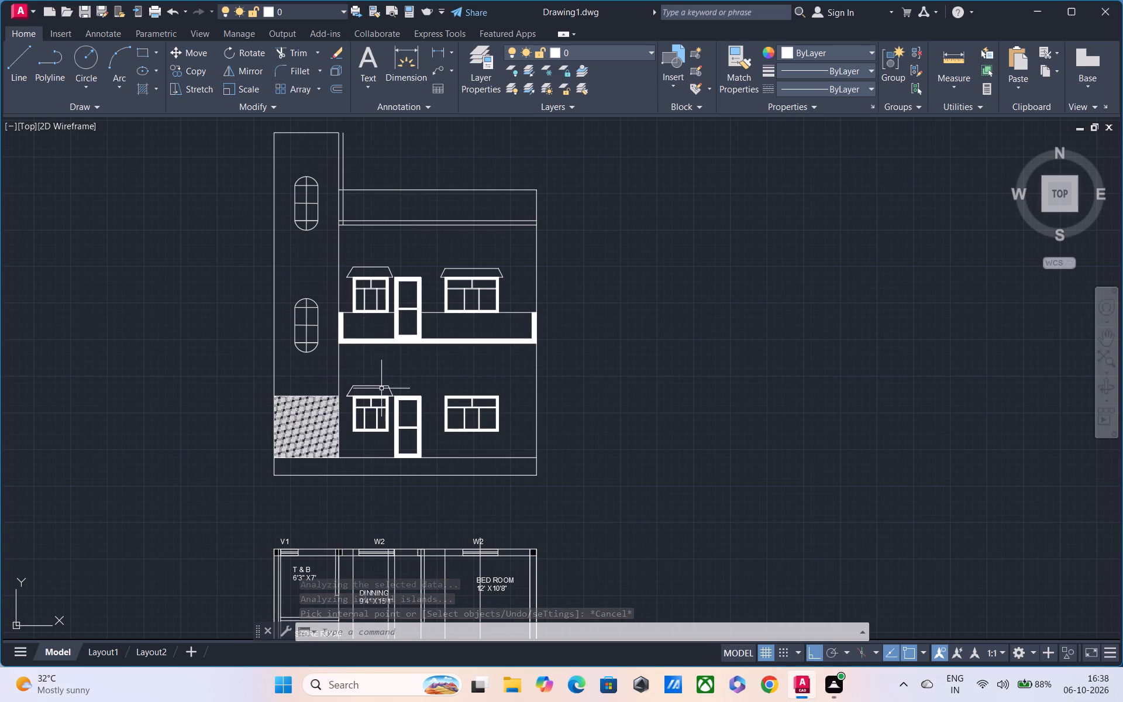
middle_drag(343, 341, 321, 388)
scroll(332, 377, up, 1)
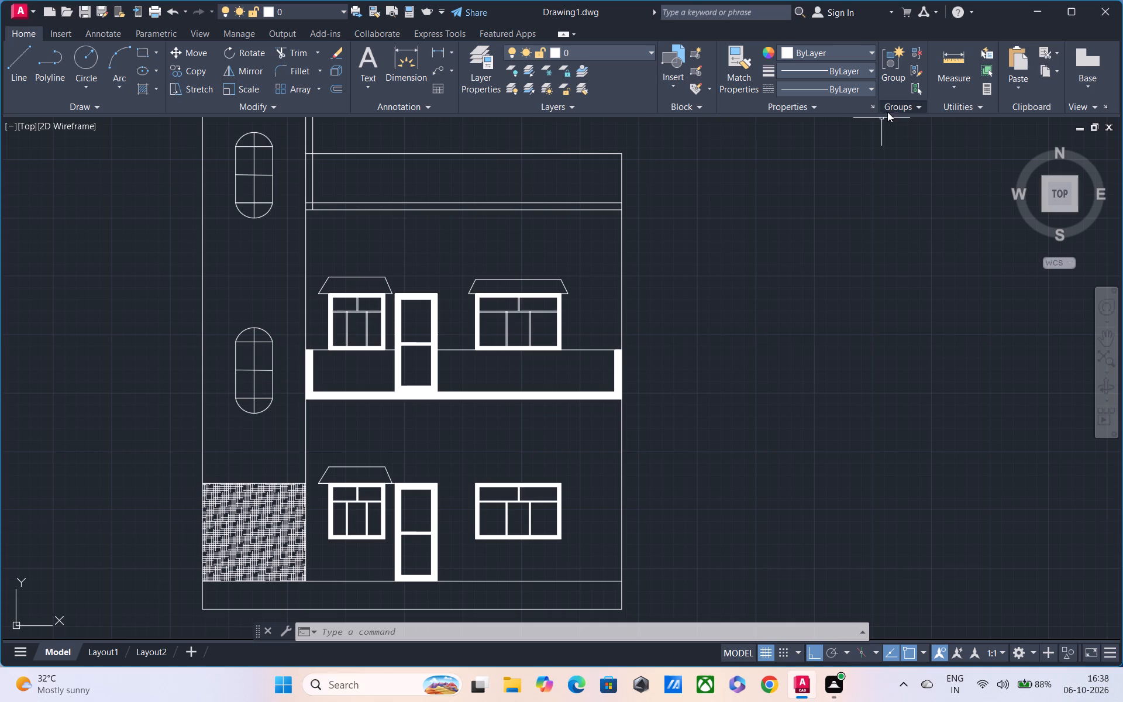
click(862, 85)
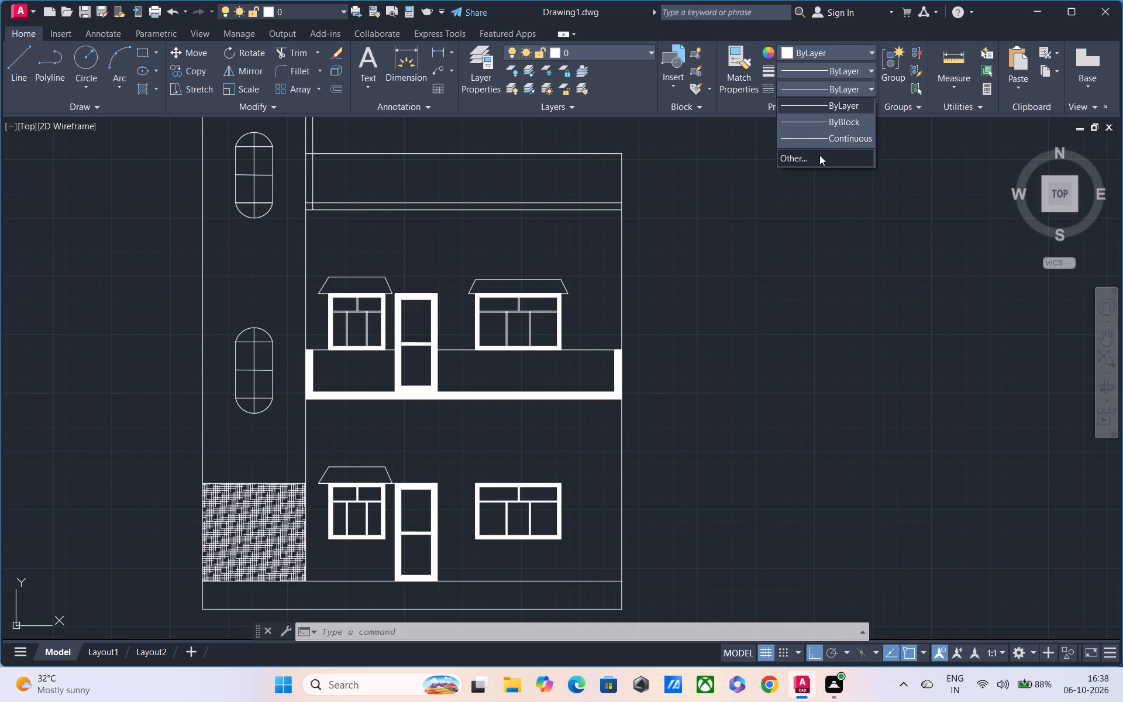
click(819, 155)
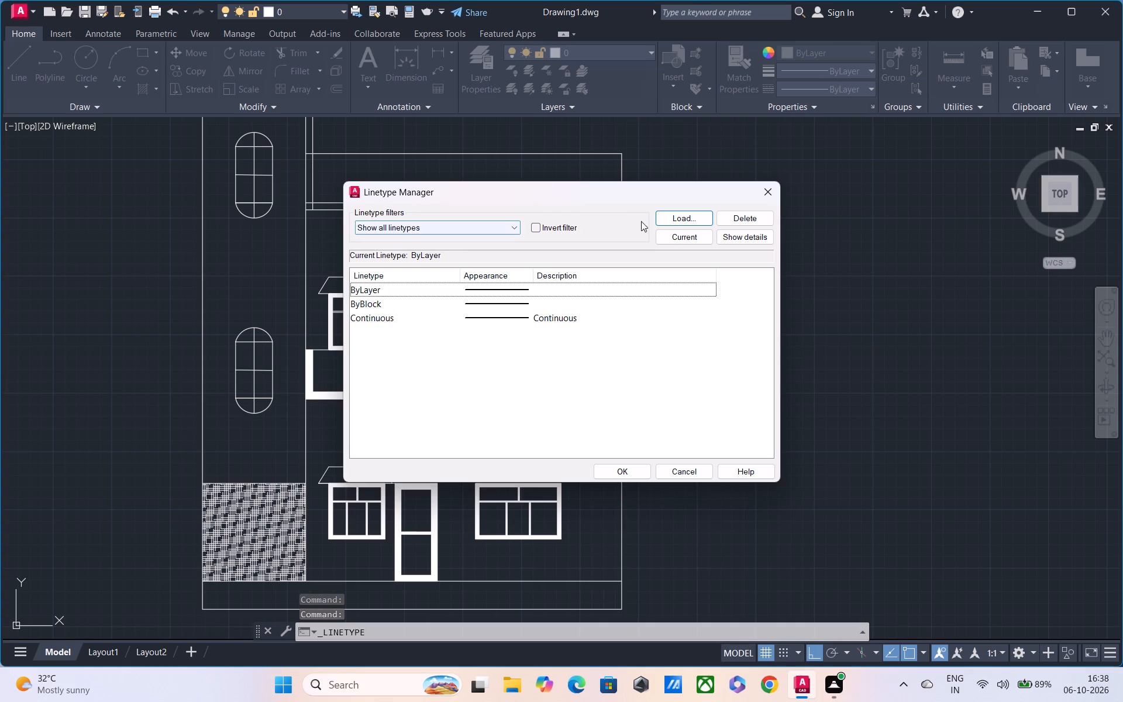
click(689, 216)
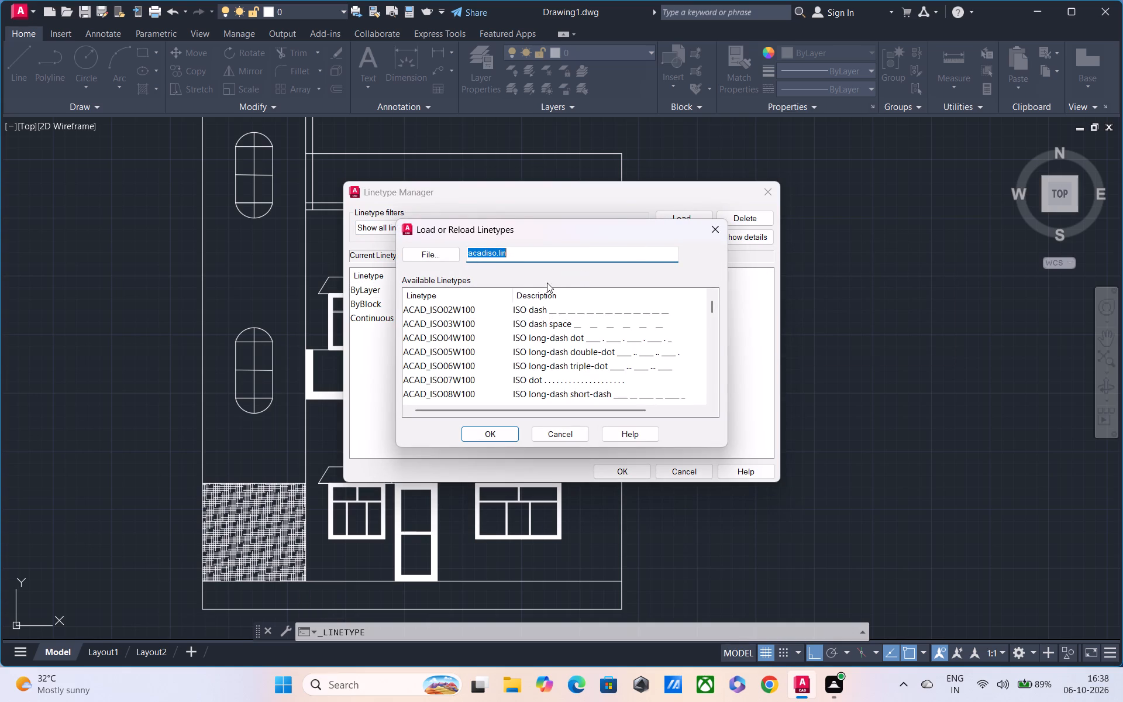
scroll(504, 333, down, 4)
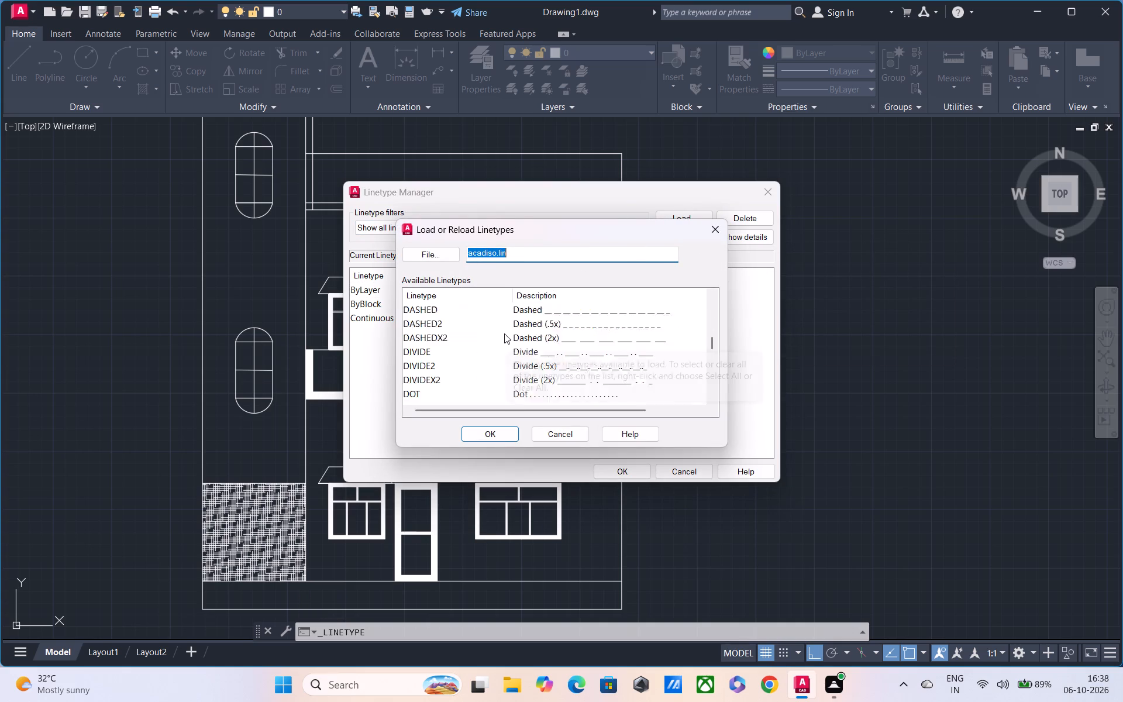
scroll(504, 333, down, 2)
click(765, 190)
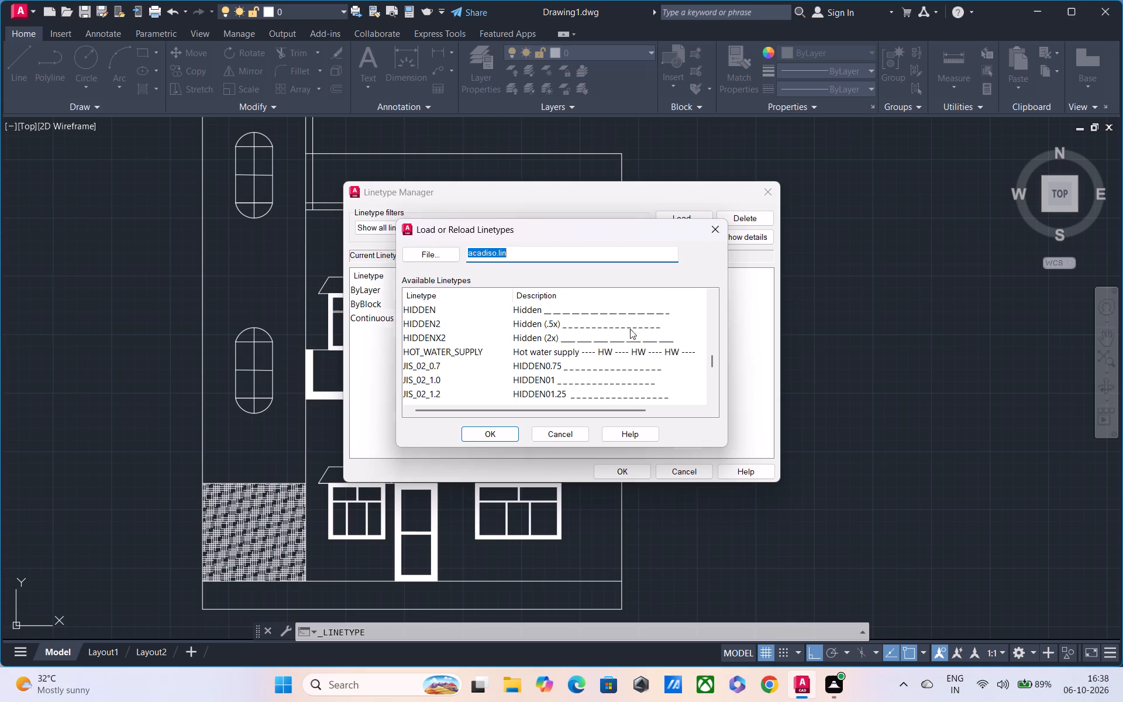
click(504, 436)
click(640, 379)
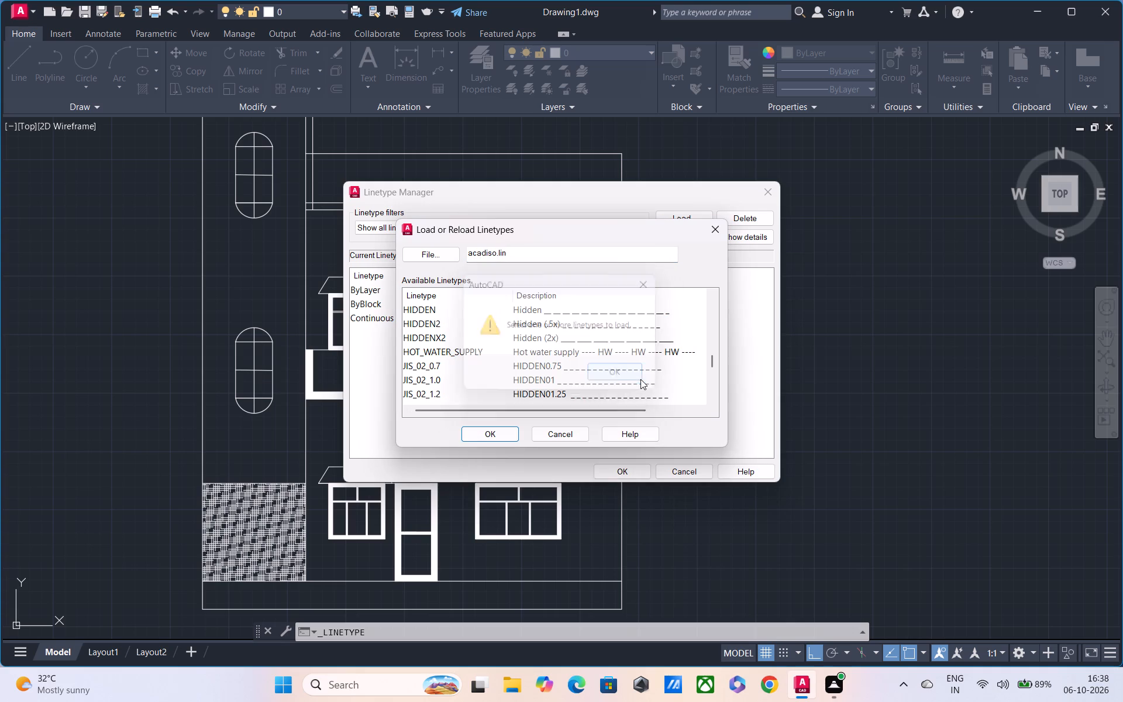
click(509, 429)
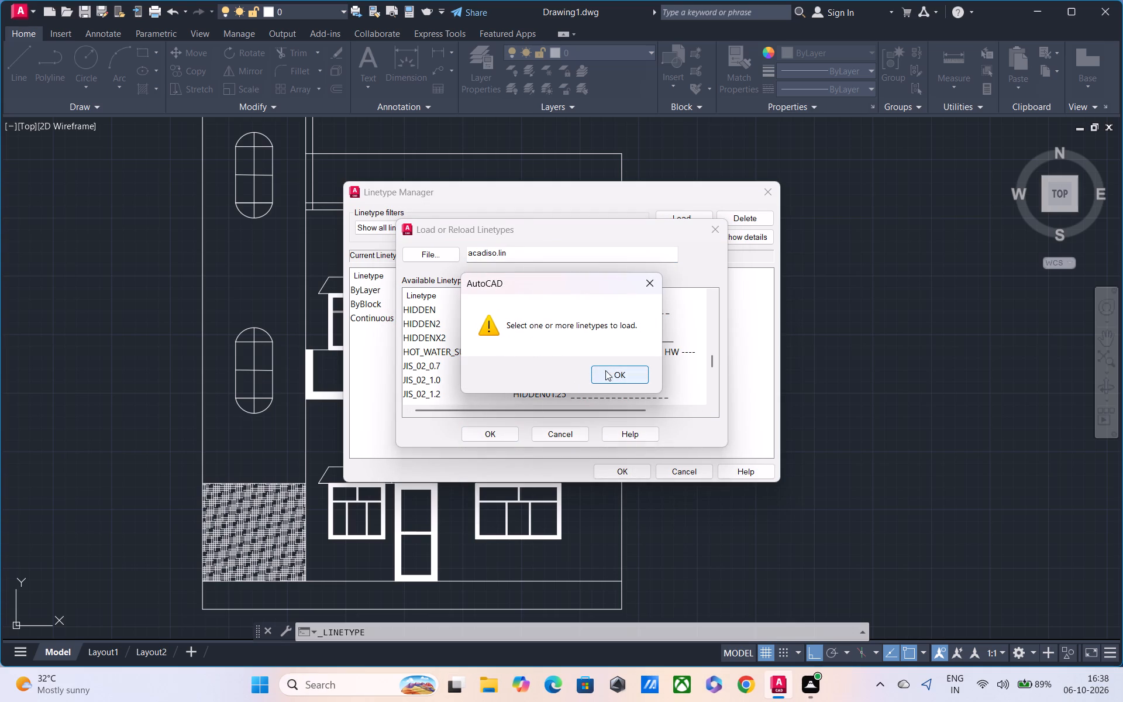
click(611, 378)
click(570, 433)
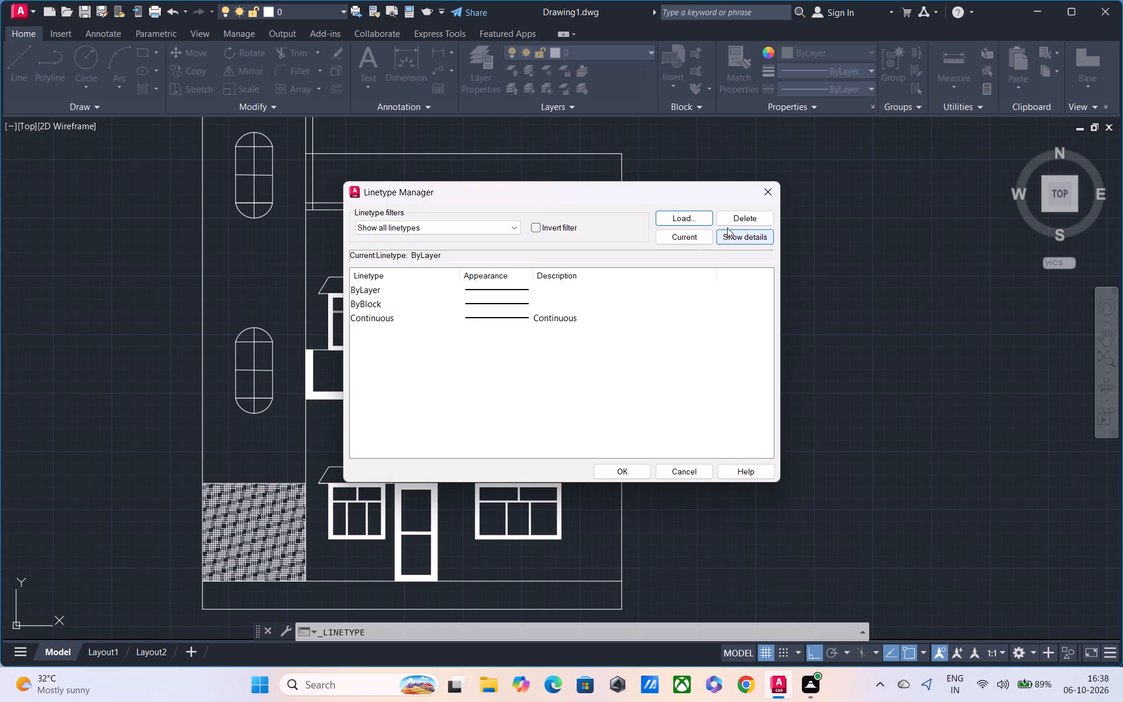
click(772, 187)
Draw horizontal lines slightly above the parapet's mid-height, about 6' long left of the upper door and about 12'-7" right of it.
middle_drag(430, 405, 531, 382)
scroll(504, 373, up, 1)
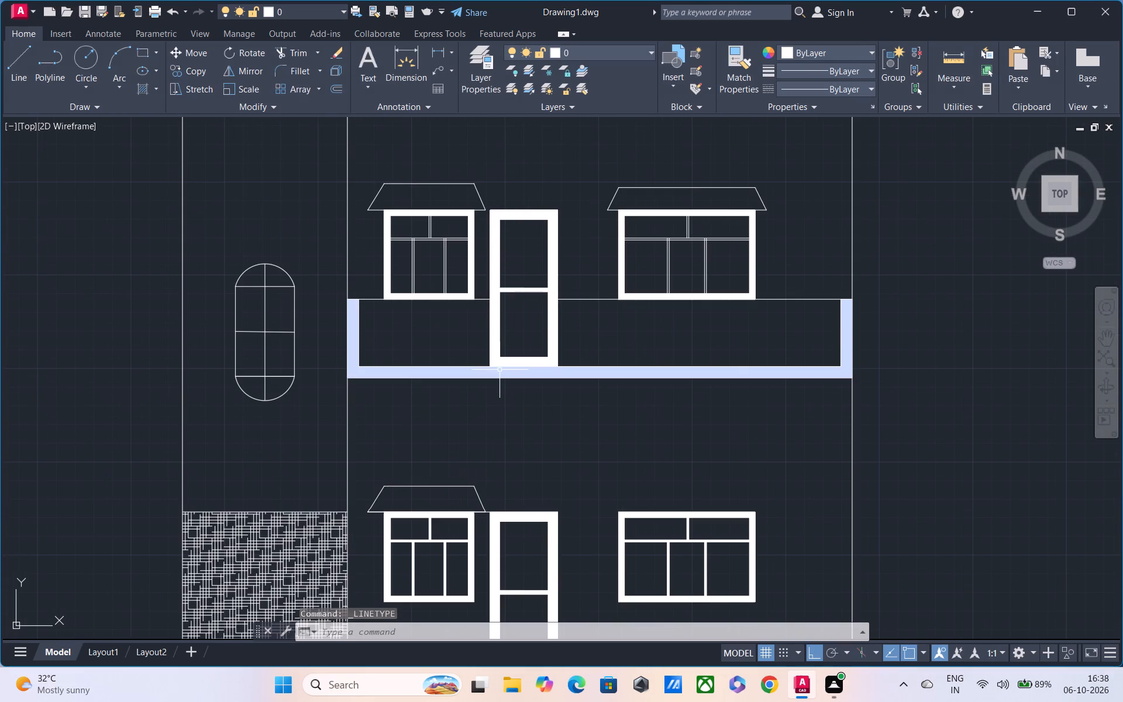
text(L)
key(space)
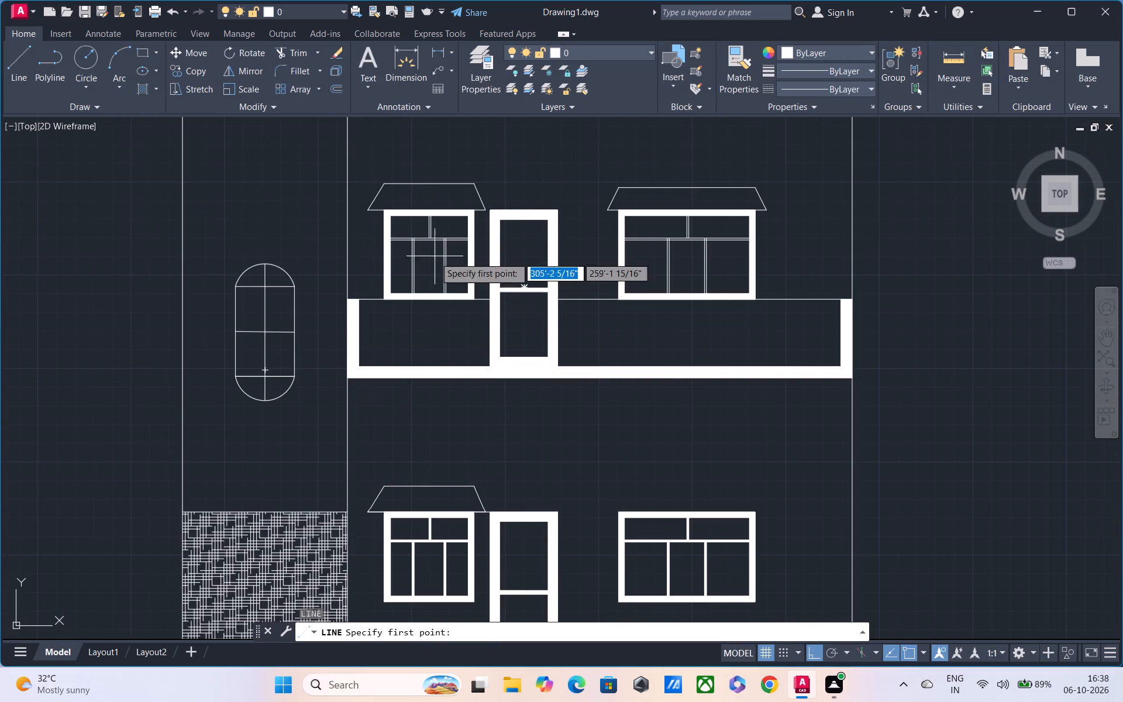
click(360, 325)
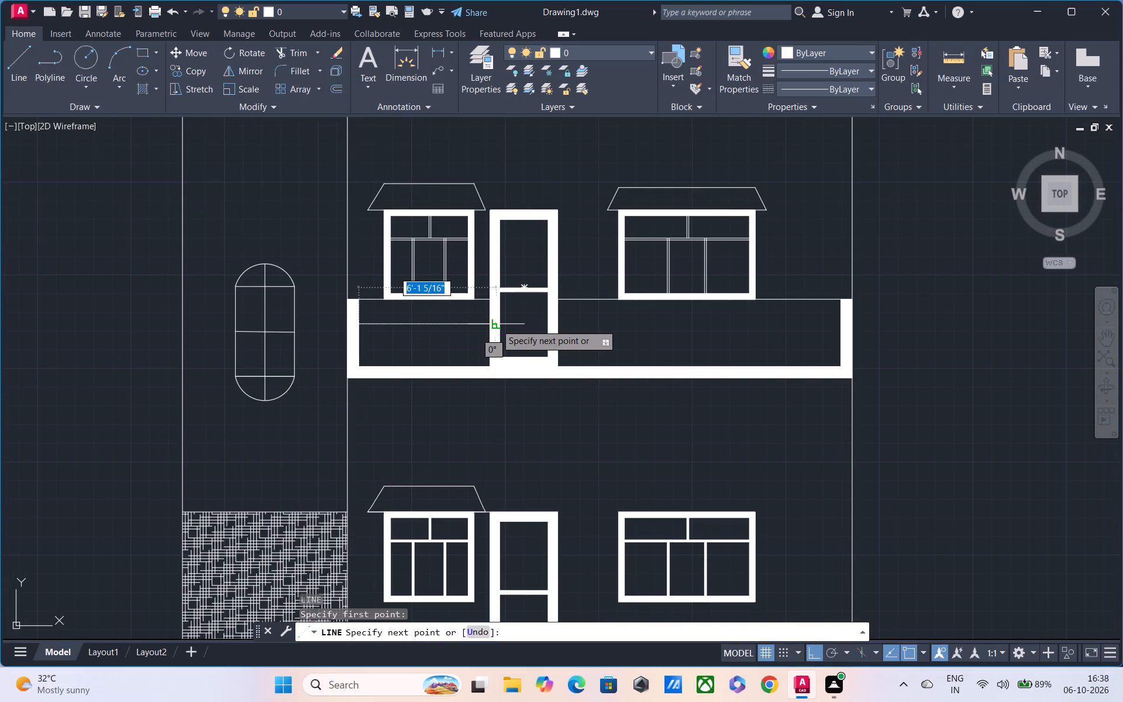
click(490, 323)
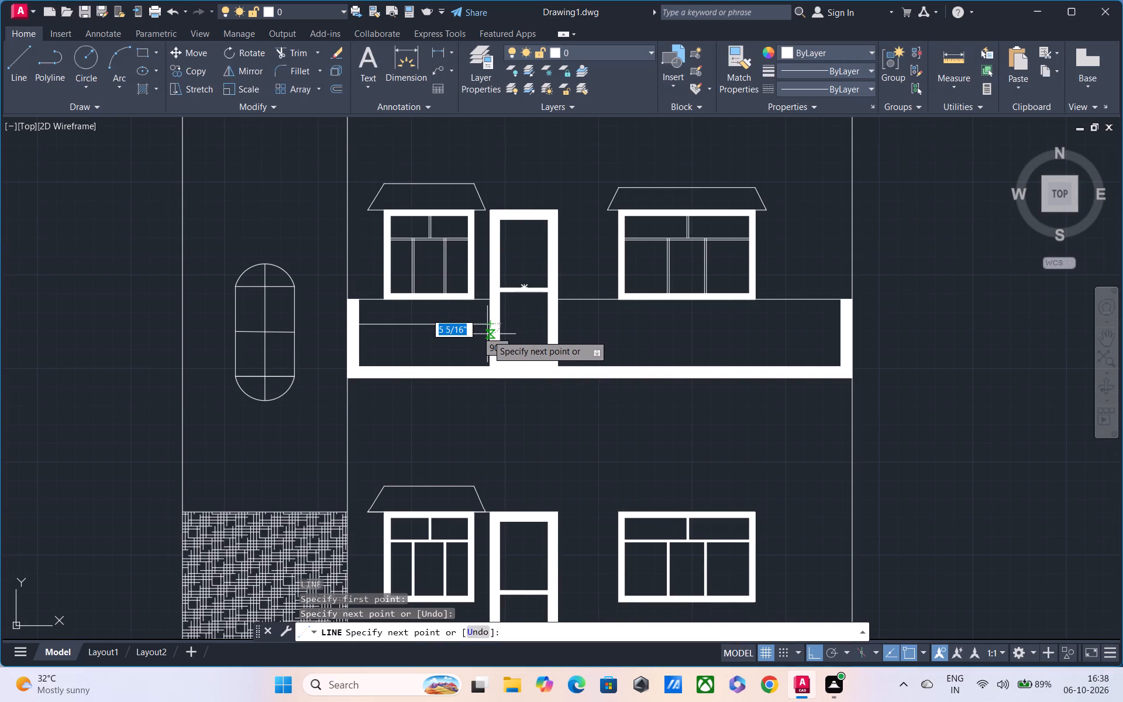
key(Escape)
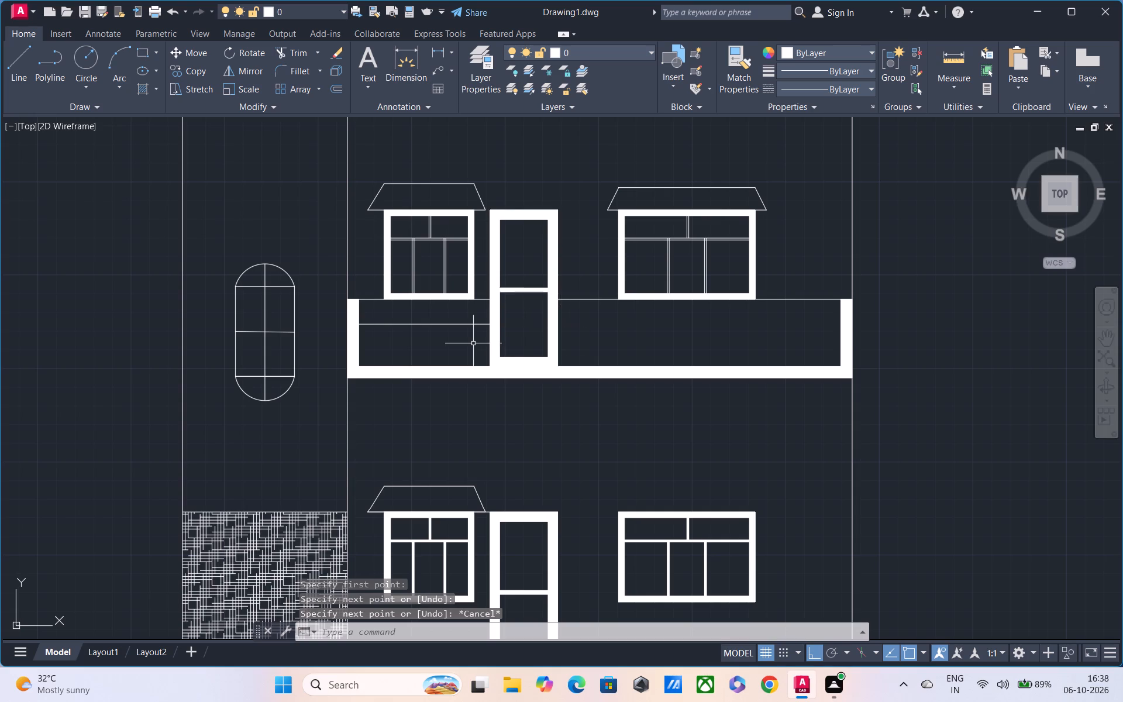
text(L)
key(space)
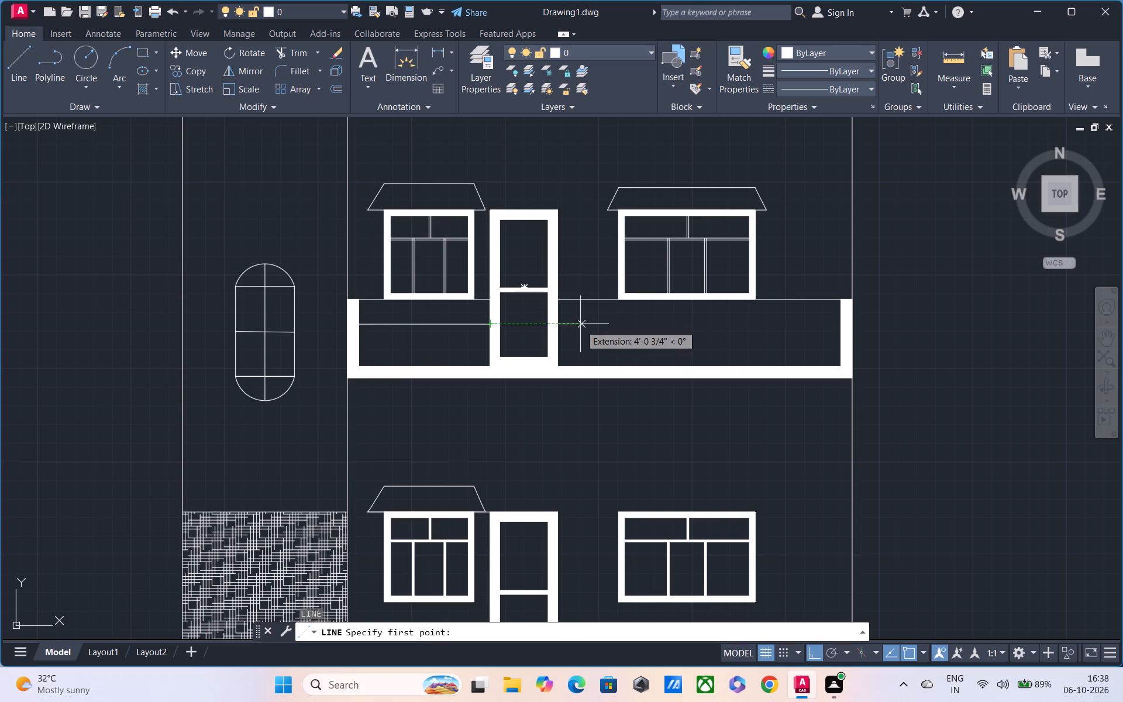
click(561, 326)
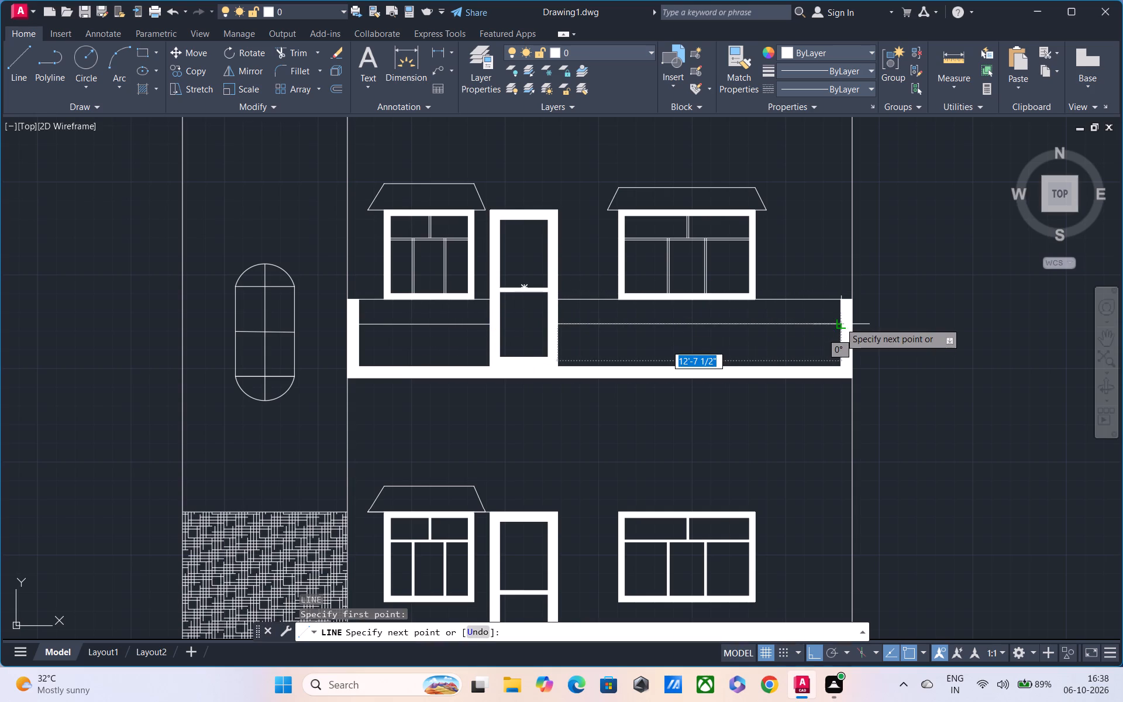
click(840, 322)
key(Escape)
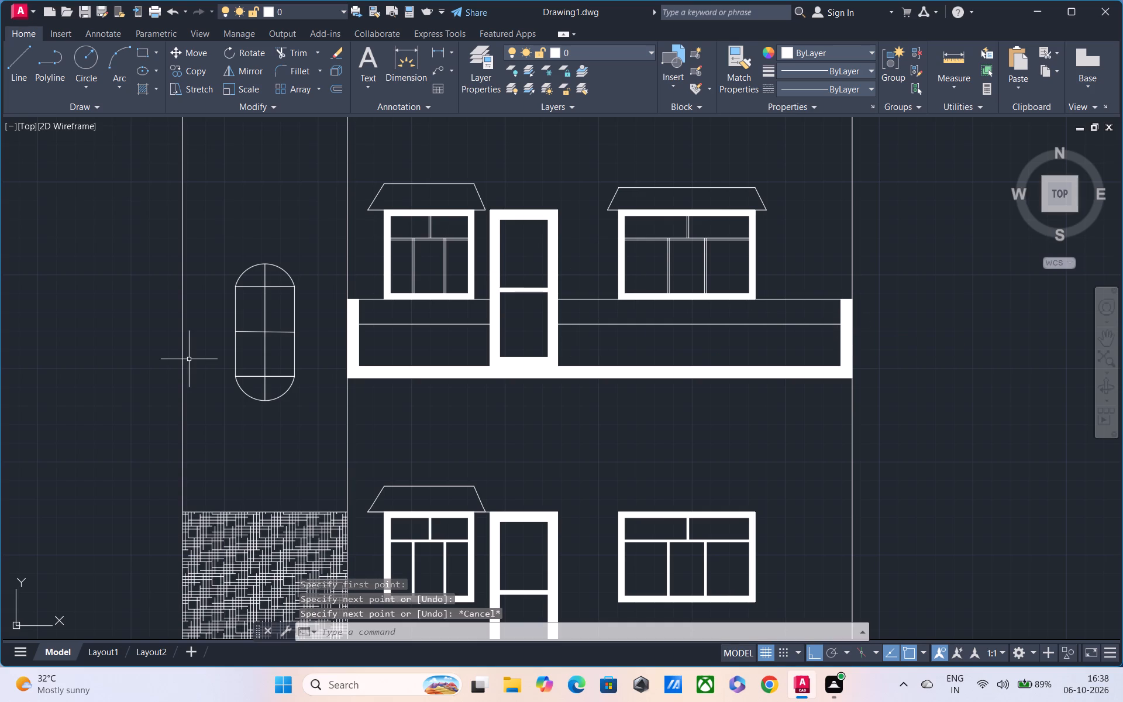
Offset the rail line left of the upper-floor door downward at 3" spacing, making seven copies to the parapet's bottom band.
text(O)
key(space)
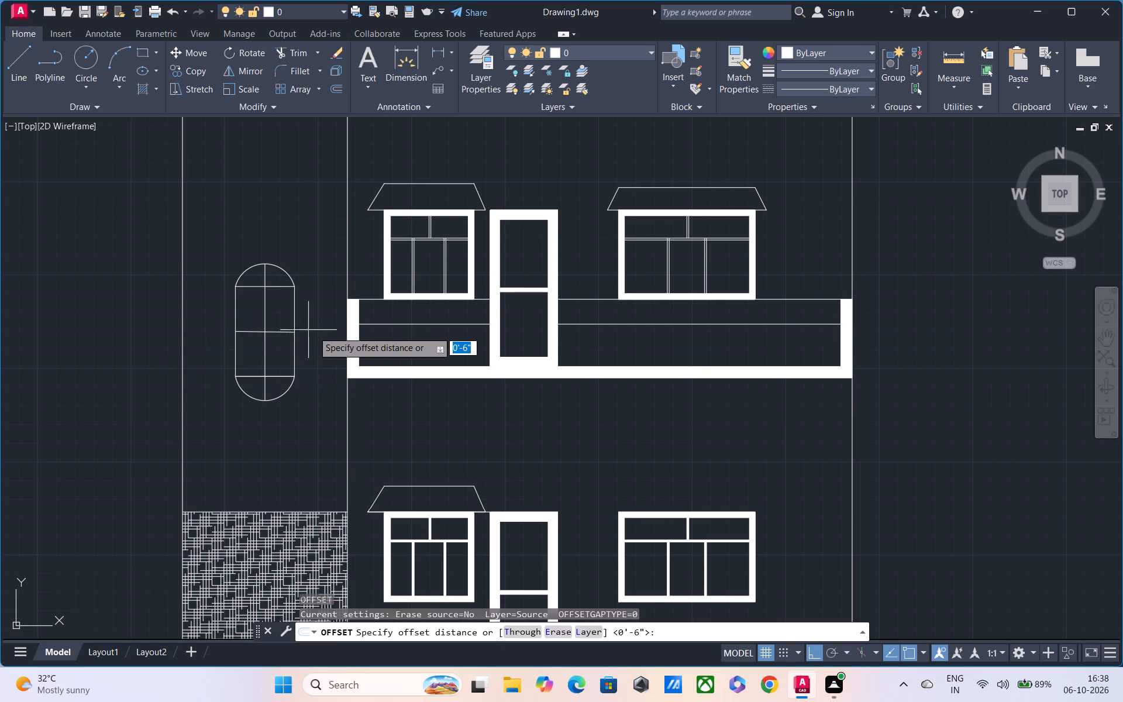
text(3")
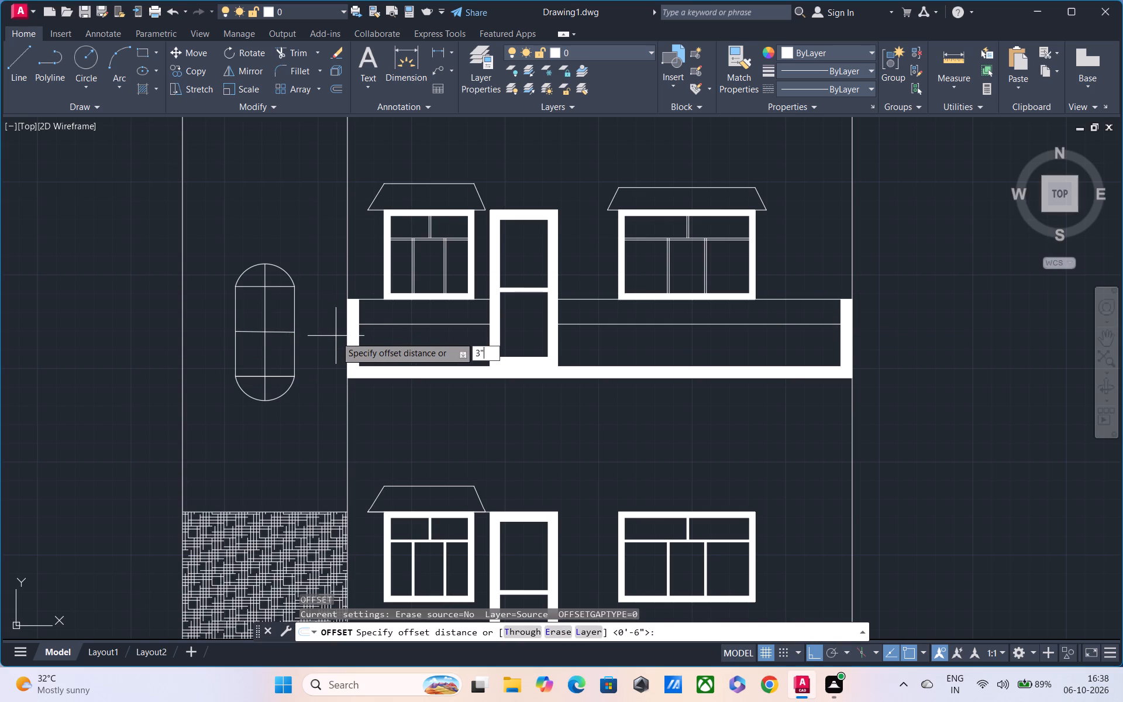
key(Return)
click(381, 325)
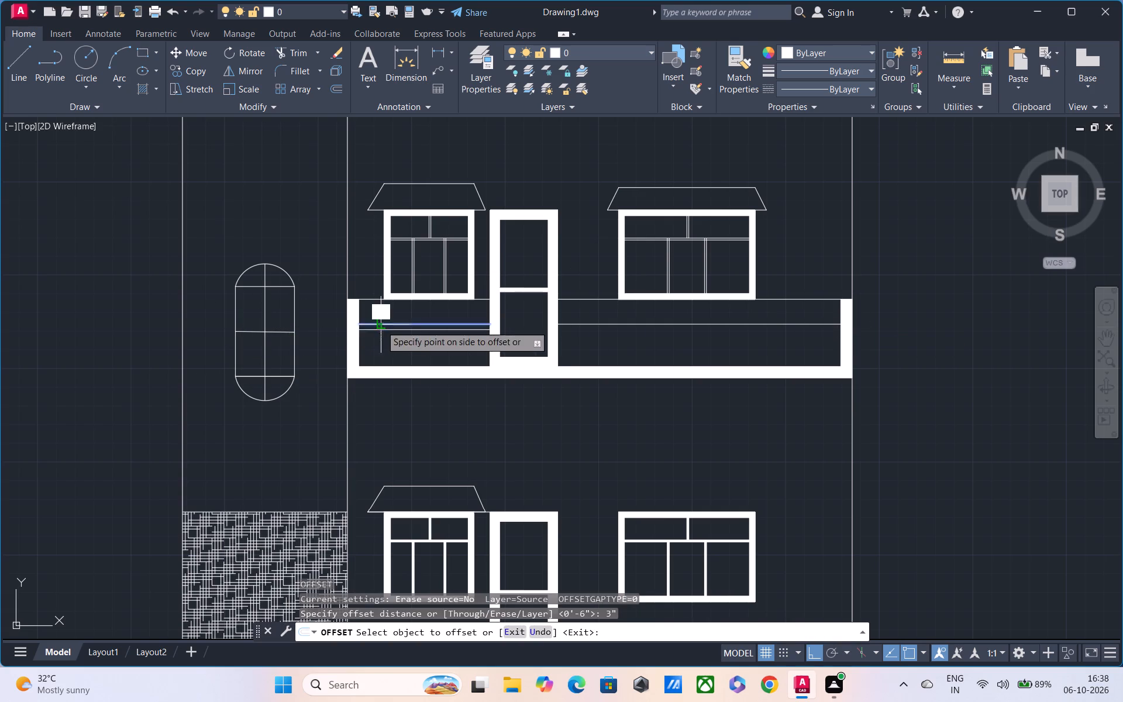
click(401, 354)
click(411, 331)
click(416, 346)
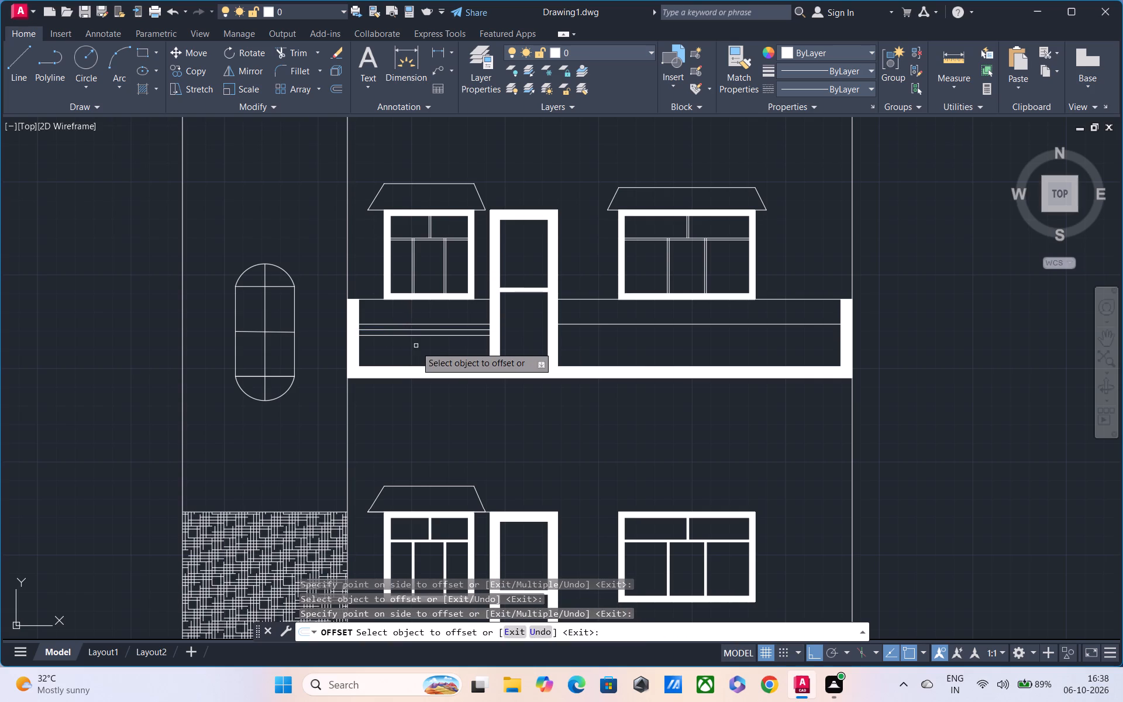
click(417, 337)
click(418, 349)
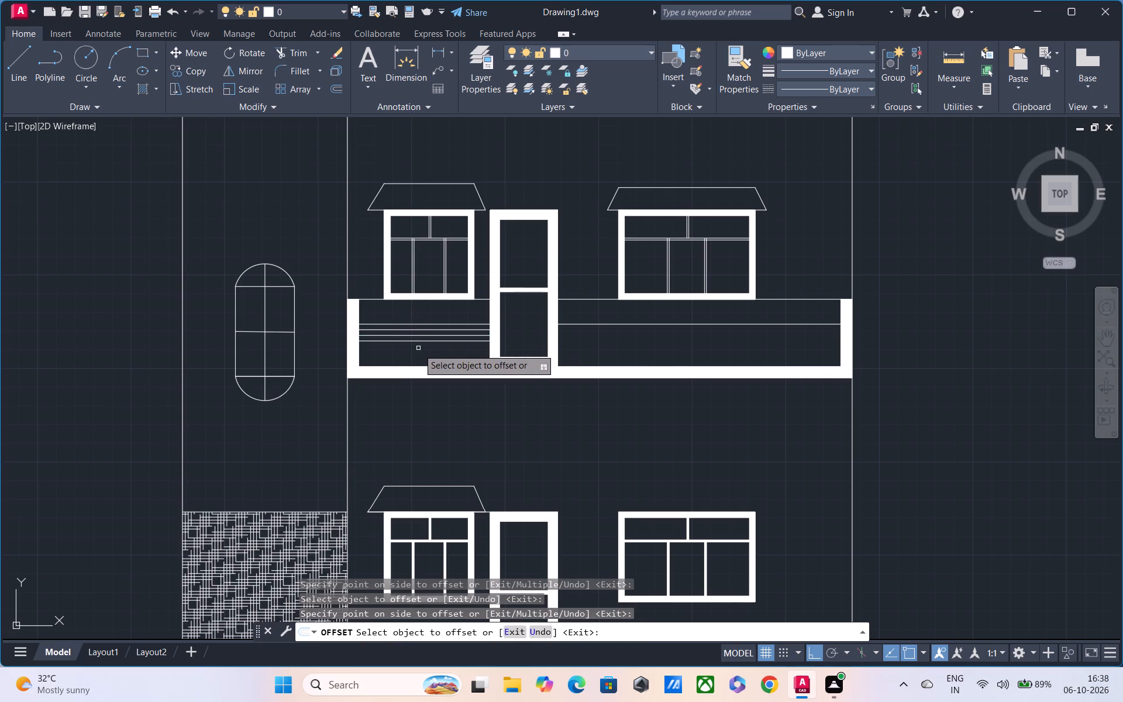
click(422, 342)
click(423, 361)
click(424, 346)
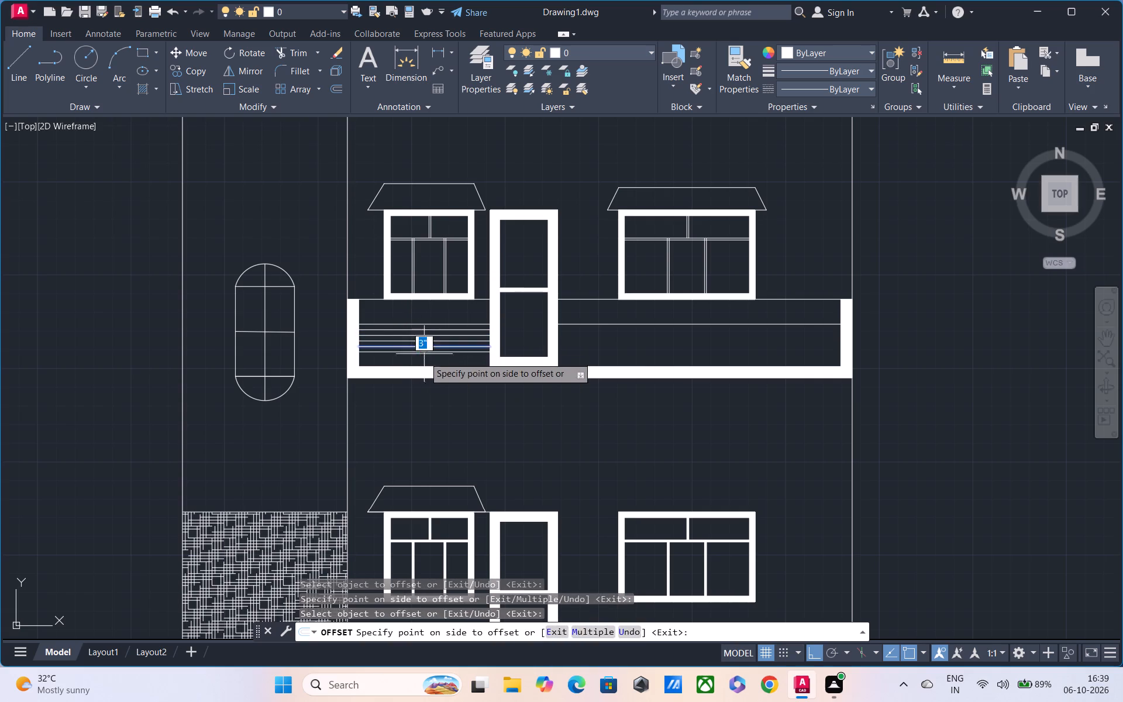
click(424, 360)
click(426, 352)
click(426, 368)
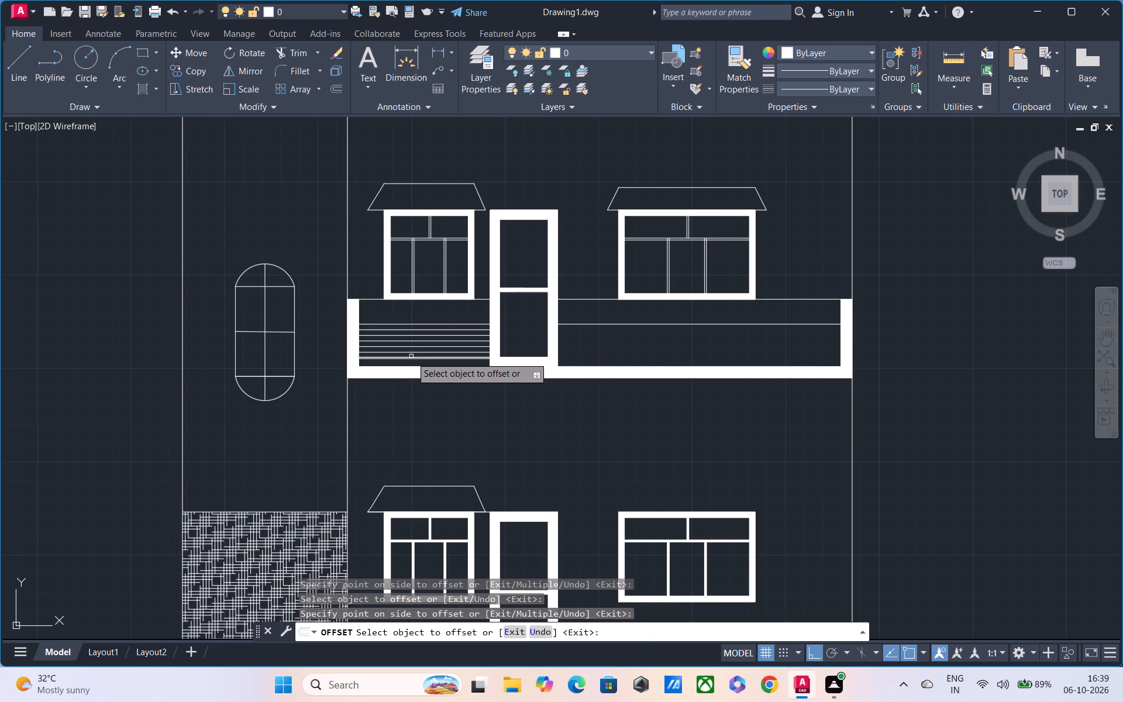
click(411, 357)
click(412, 364)
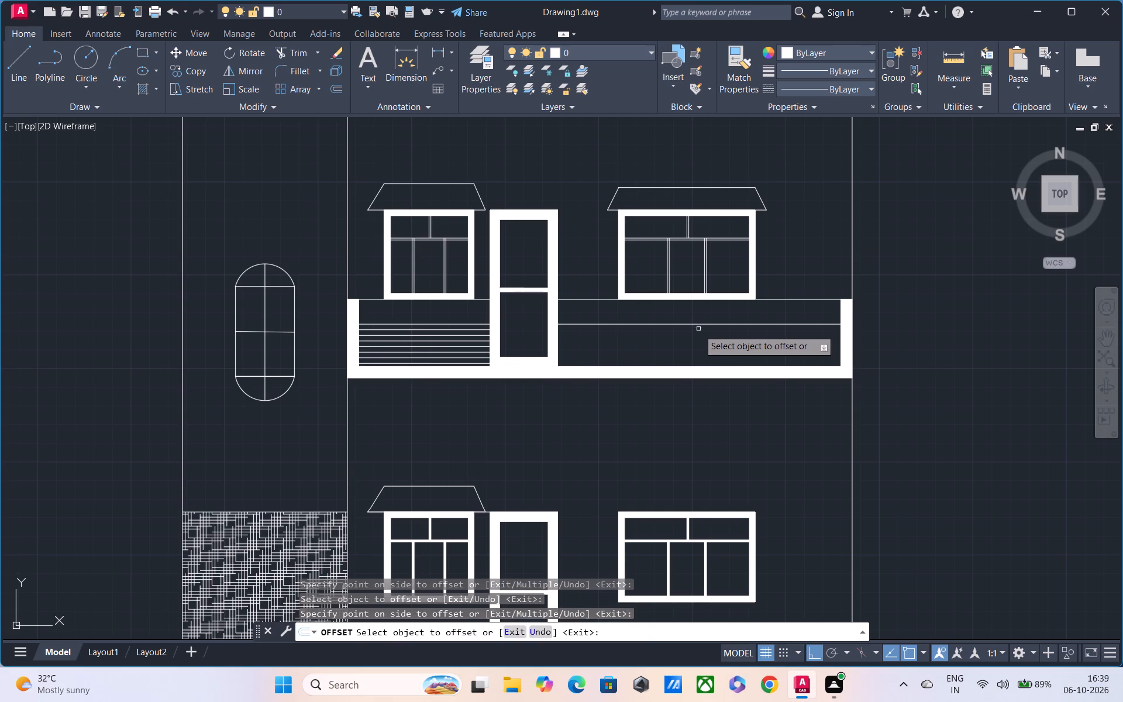
Offset the rail line right of the upper-floor door downward at 3" spacing, making seven copies to the bottom band.
click(697, 322)
click(696, 349)
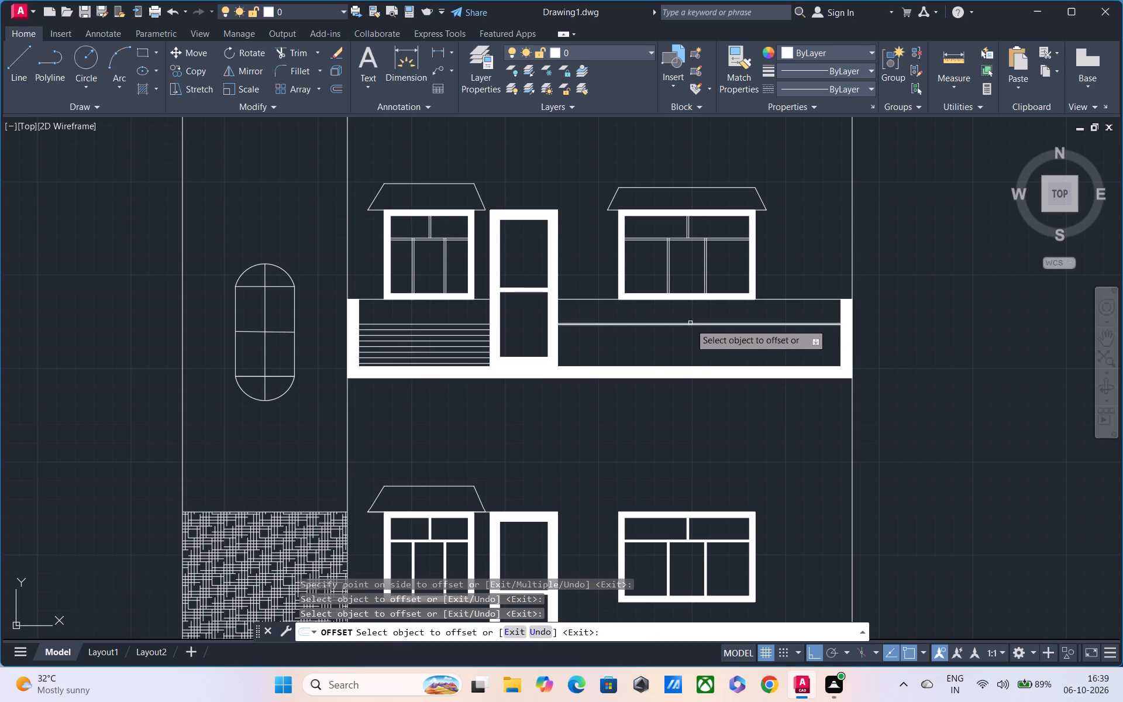
click(690, 324)
click(690, 339)
click(689, 331)
click(689, 347)
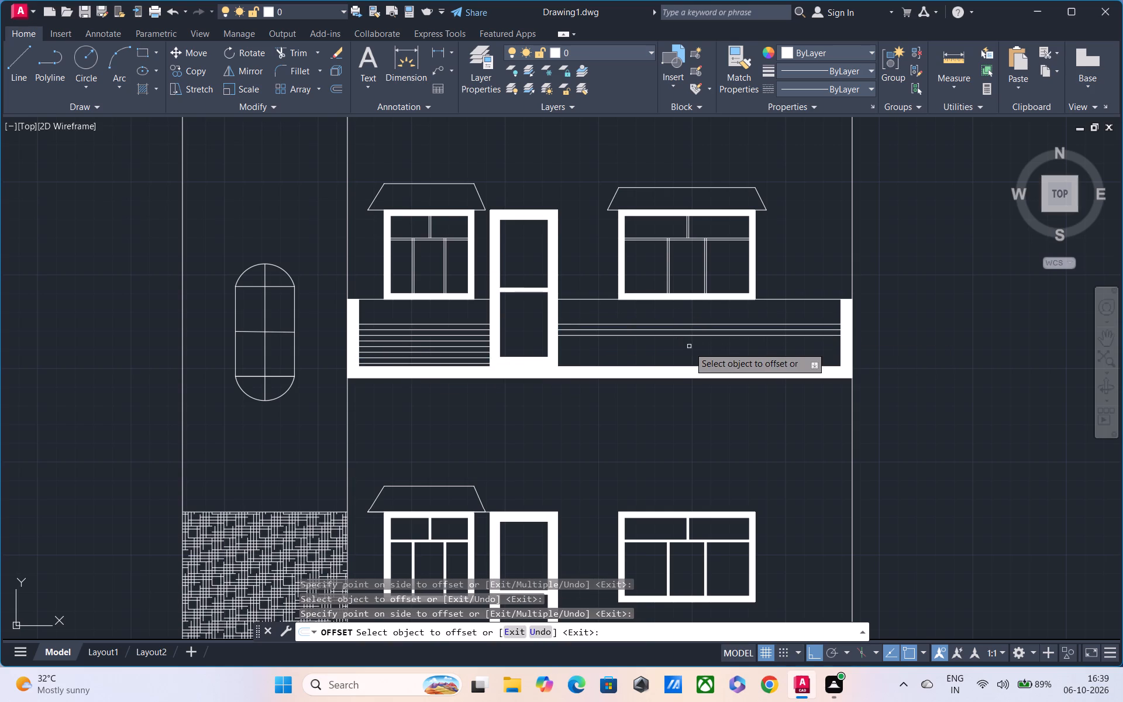
click(688, 336)
click(687, 348)
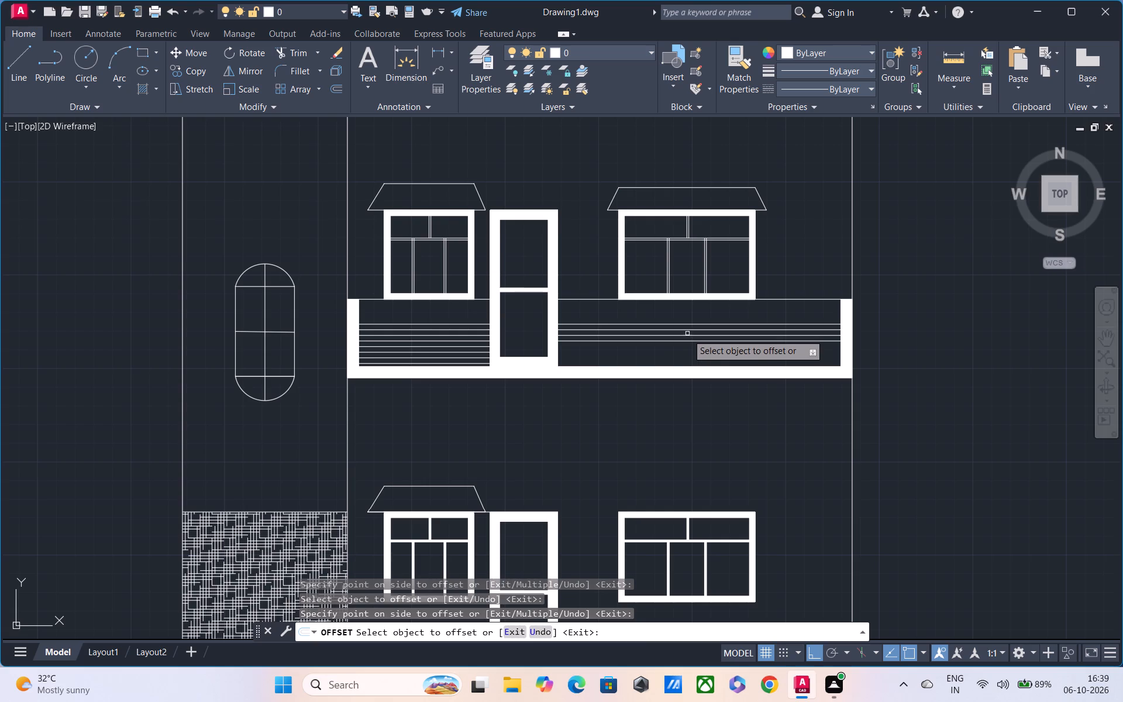
click(687, 343)
click(688, 350)
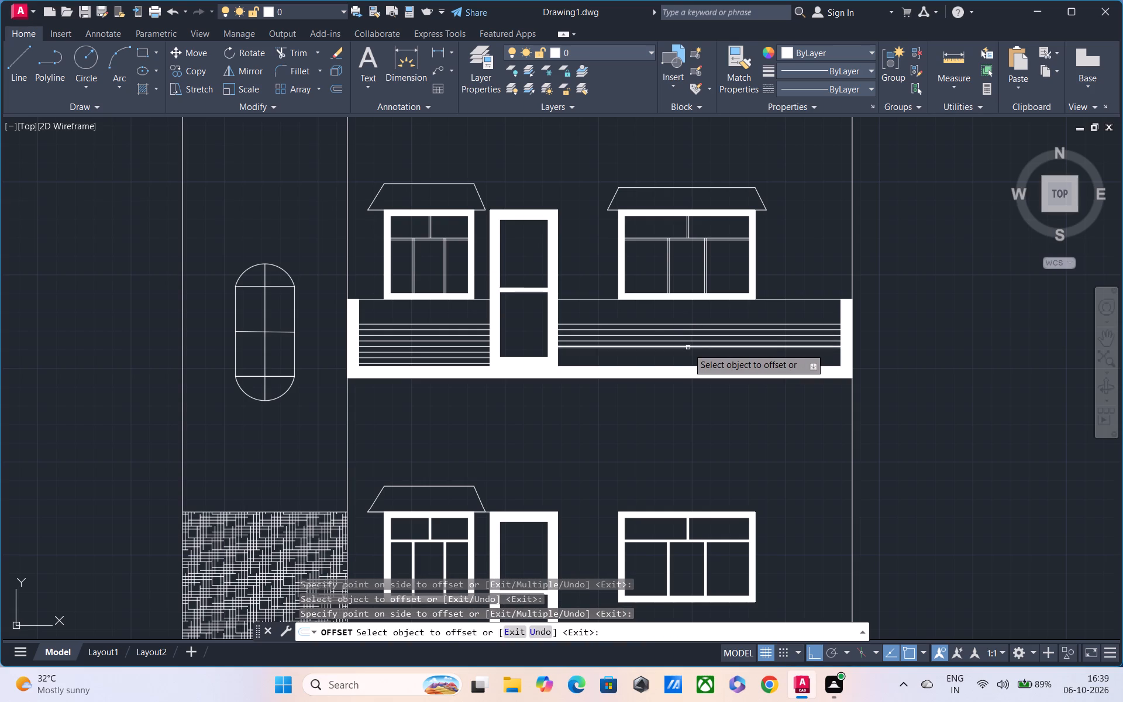
click(688, 348)
click(687, 353)
click(687, 349)
click(685, 363)
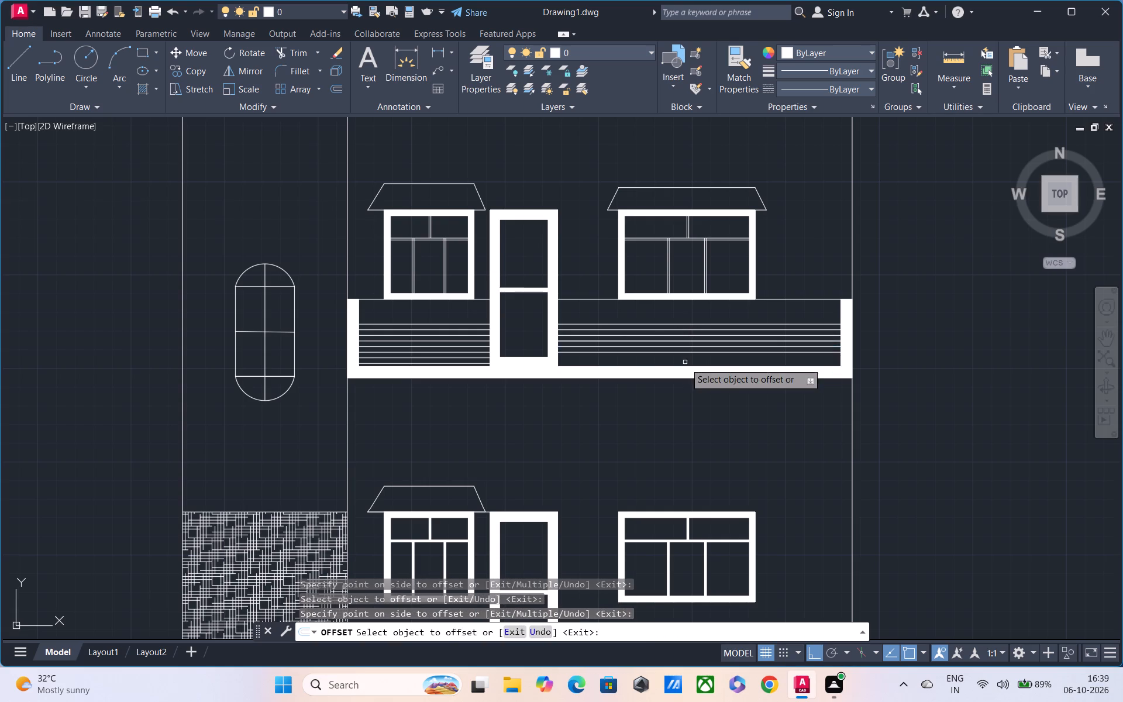
click(687, 353)
click(685, 364)
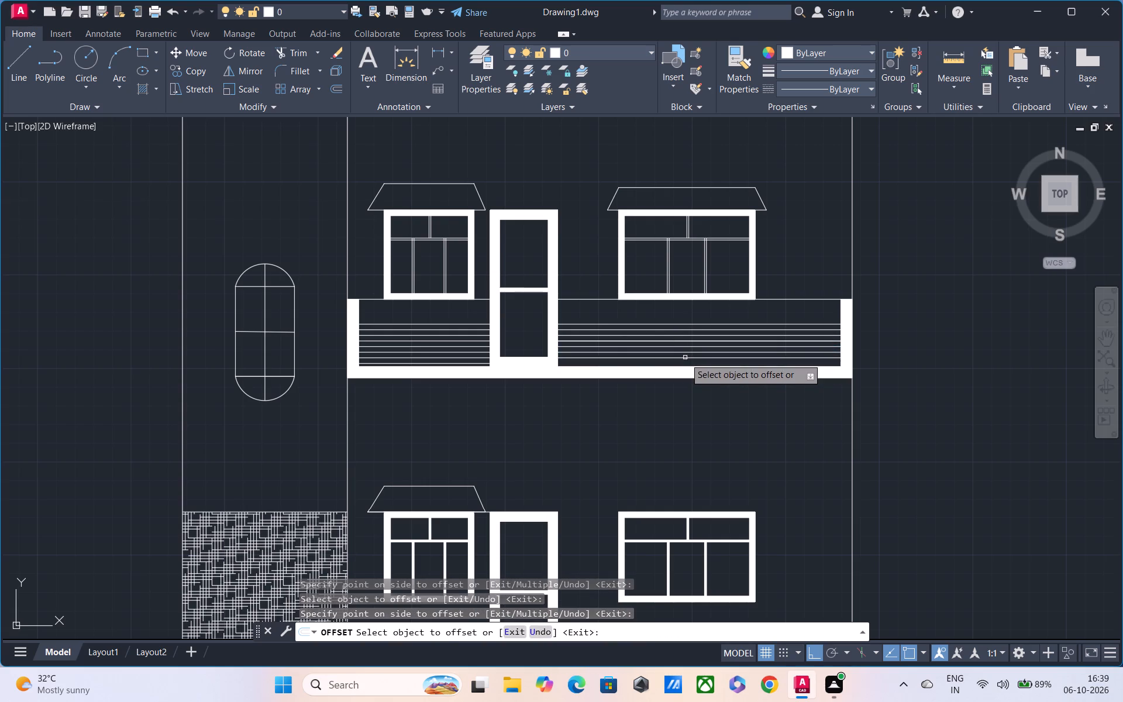
click(685, 358)
click(682, 371)
Offset the original rail line right of the upper-floor door upward at 3" spacing, making four copies to the parapet's top.
middle_drag(701, 350, 691, 368)
scroll(688, 354, down, 1)
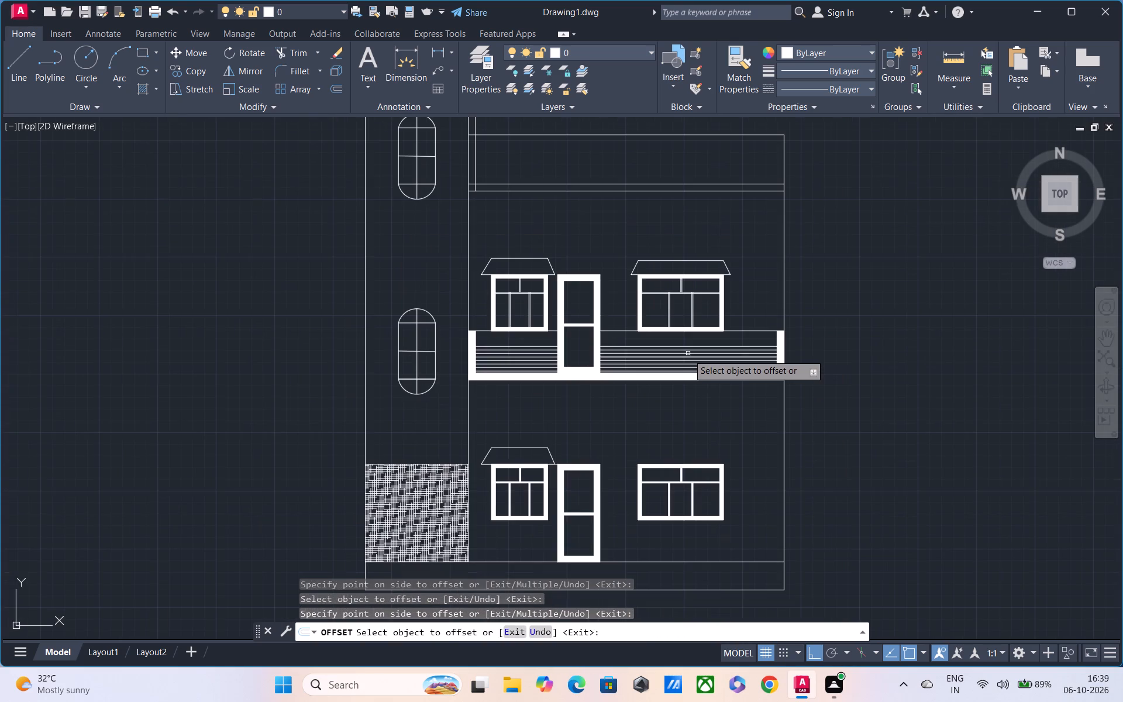
scroll(682, 340, up, 2)
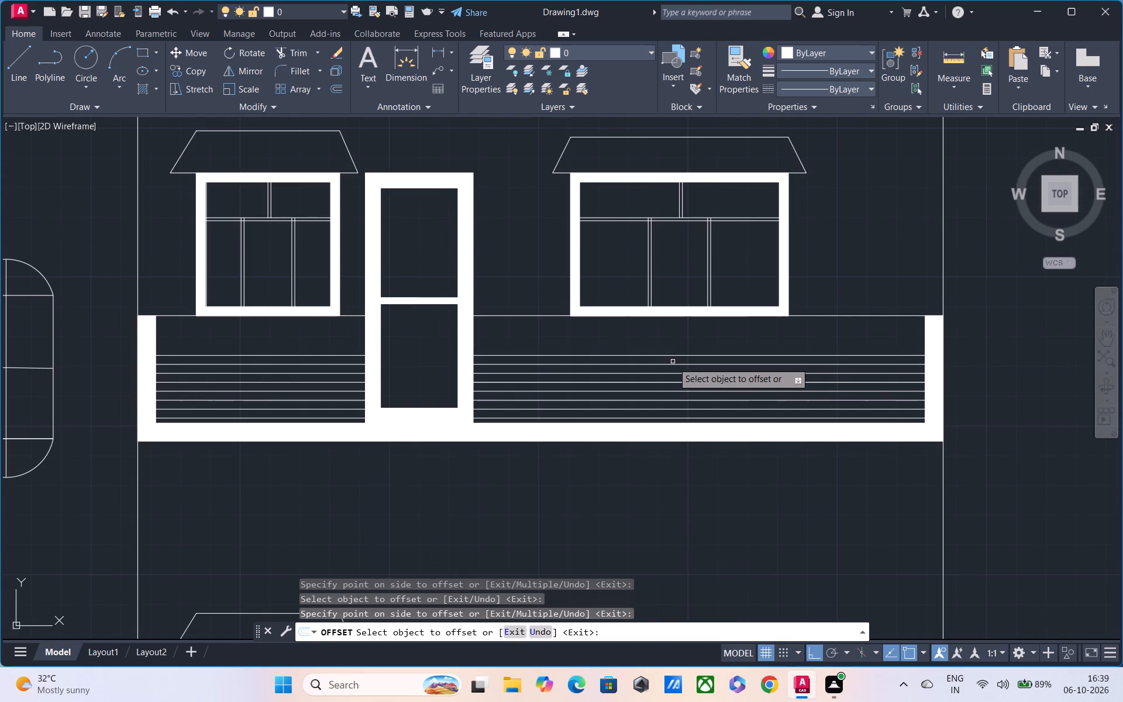
click(671, 356)
click(669, 341)
click(666, 345)
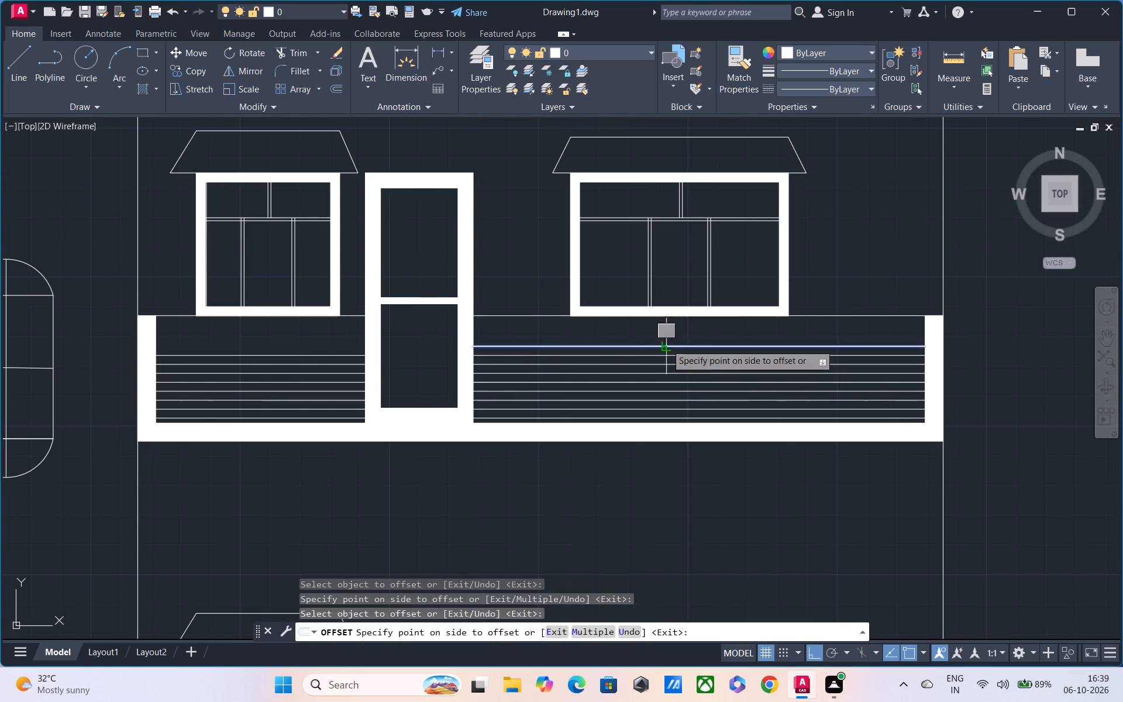
click(665, 336)
click(664, 339)
click(663, 329)
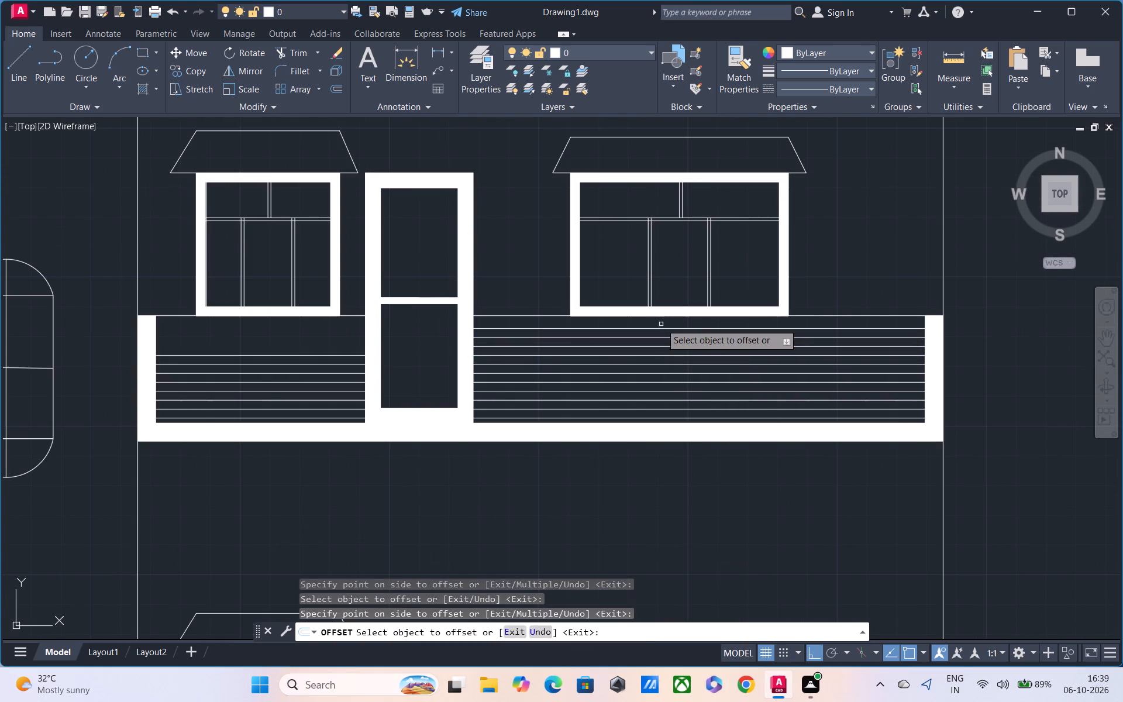
click(659, 327)
click(659, 326)
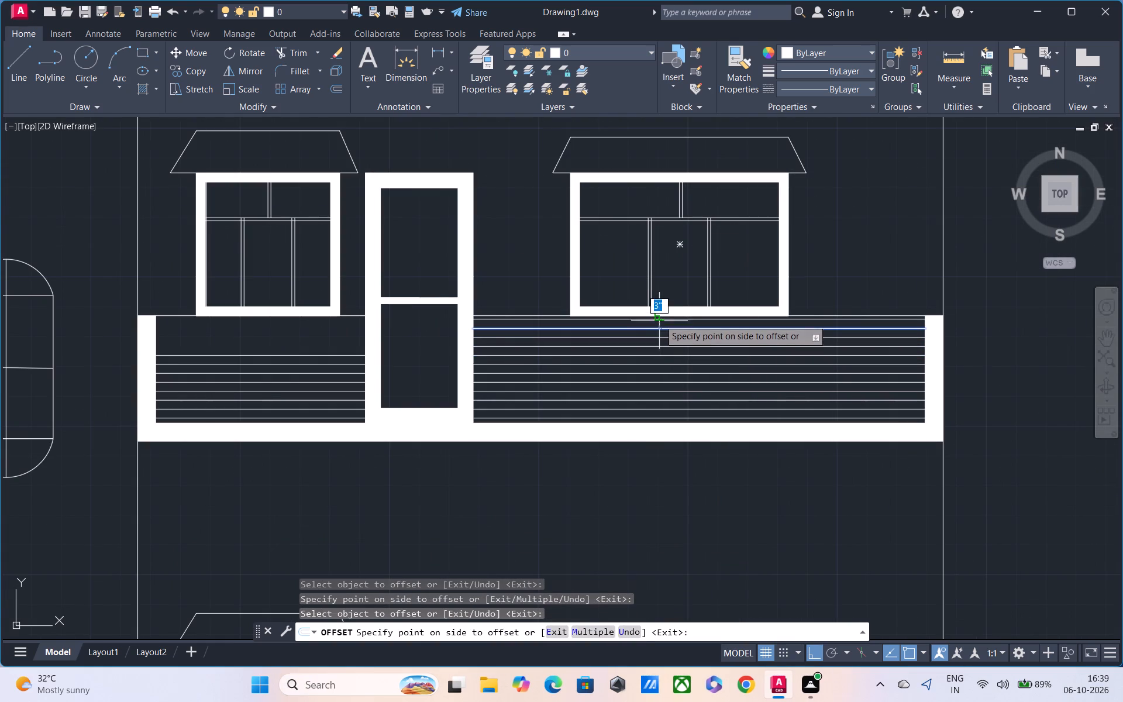
click(659, 319)
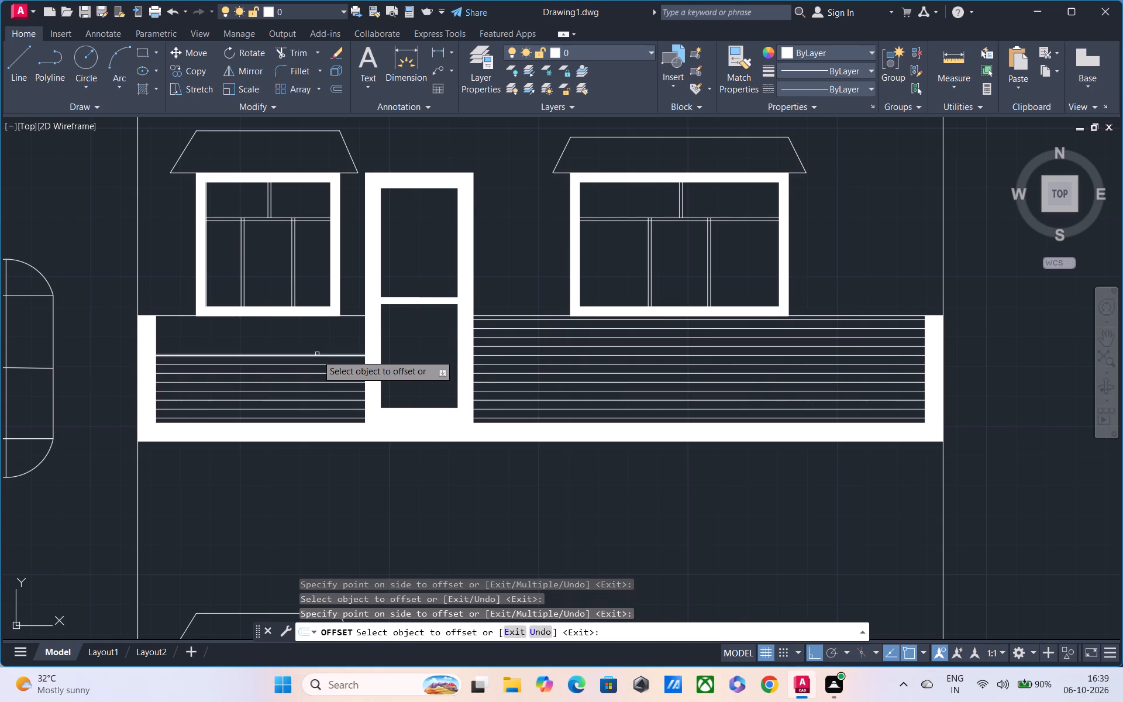
Offset the original rail line left of the upper-floor door upward at 3" spacing, making four copies, and finish the offset.
click(317, 355)
click(319, 346)
click(319, 347)
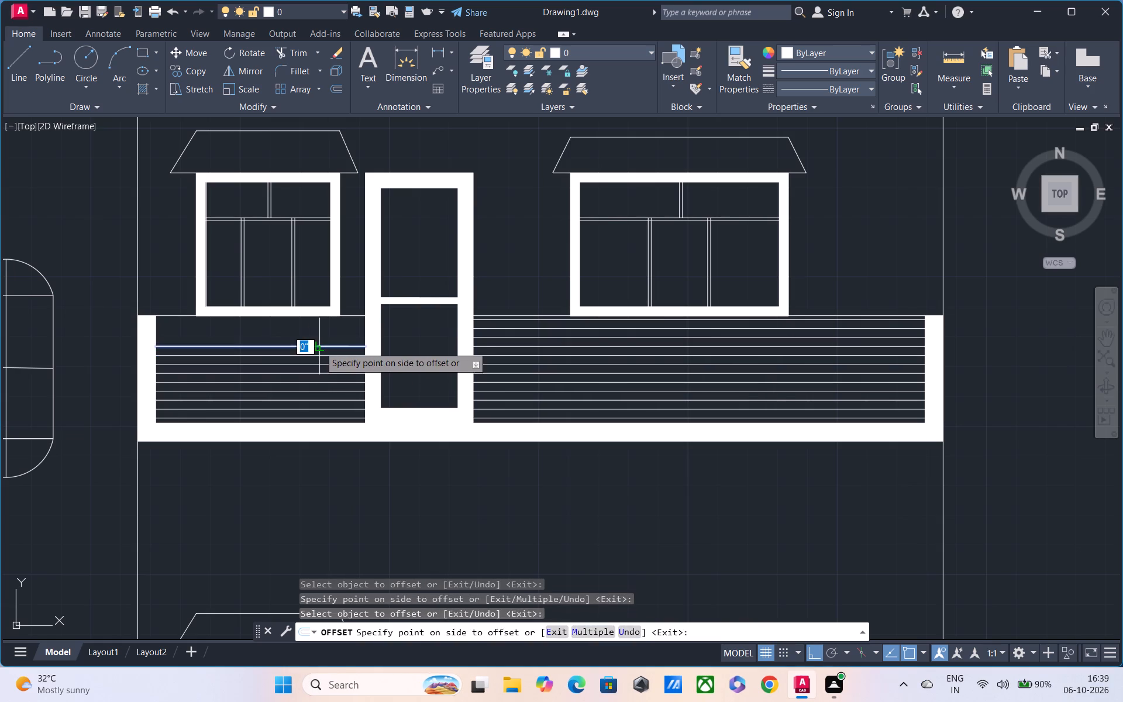
click(322, 338)
click(322, 337)
click(323, 325)
click(321, 338)
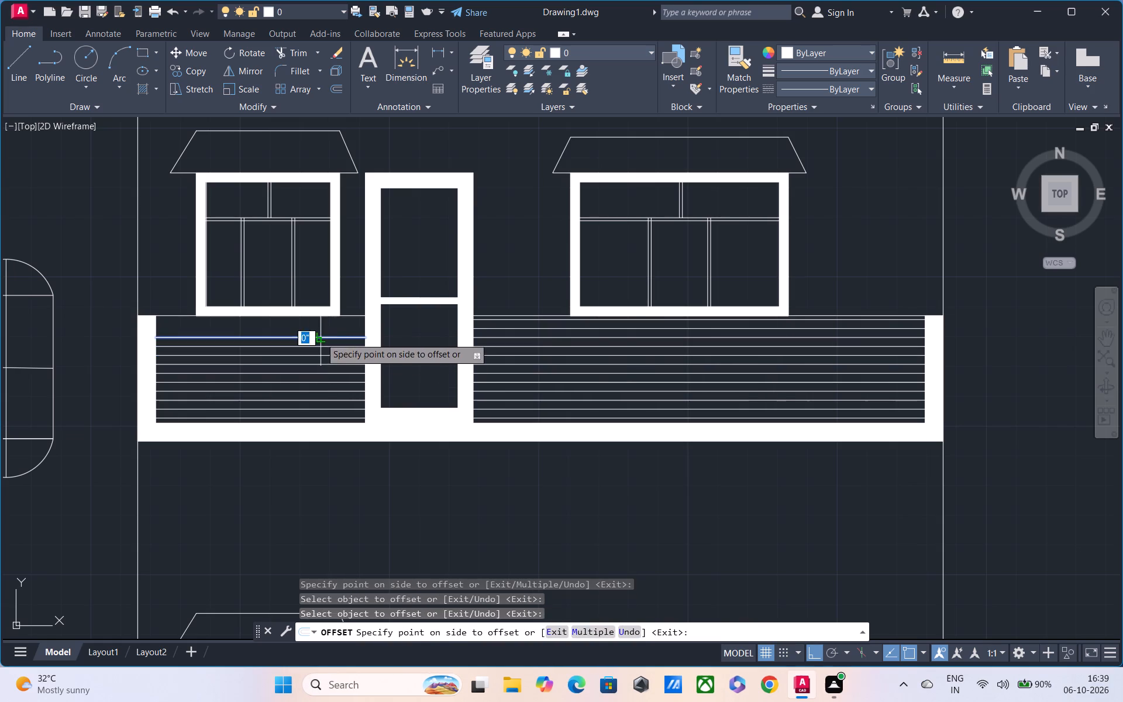
click(321, 332)
click(321, 329)
click(322, 322)
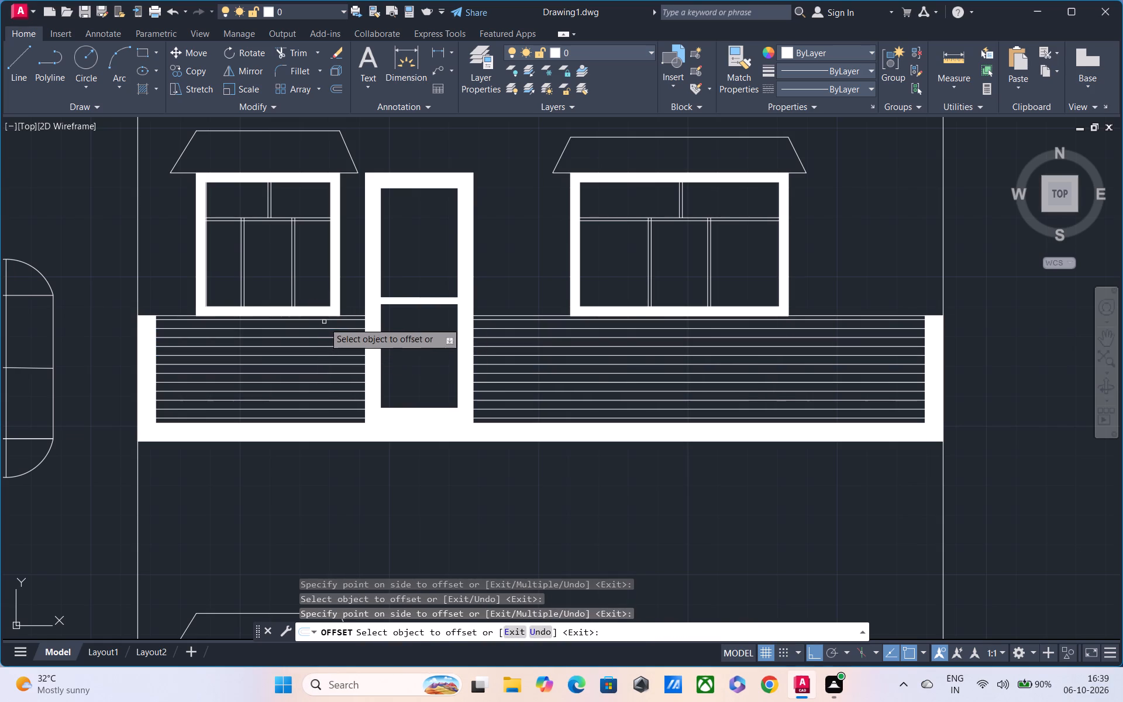
scroll(328, 324, down, 2)
scroll(385, 428, down, 1)
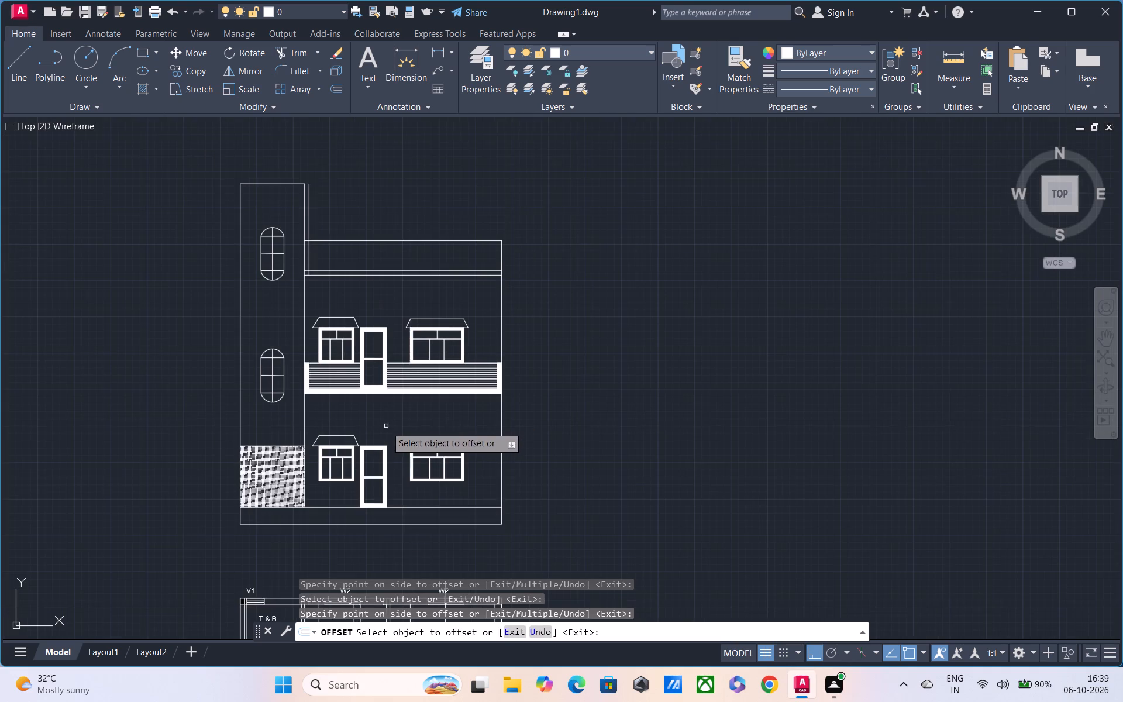
middle_drag(393, 438, 395, 453)
middle_drag(384, 309, 390, 393)
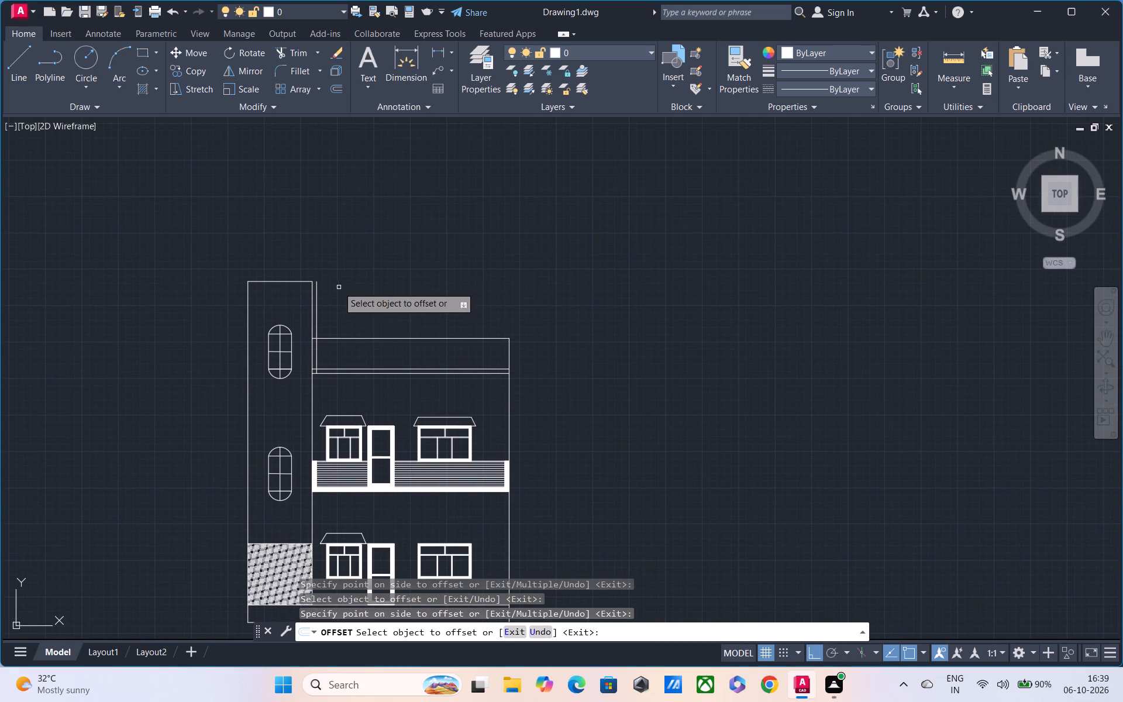
key(Escape)
Trim the part of the roof parapet's inner vertical line that extends above the parapet's top line beside the stair tower.
scroll(330, 316, up, 1)
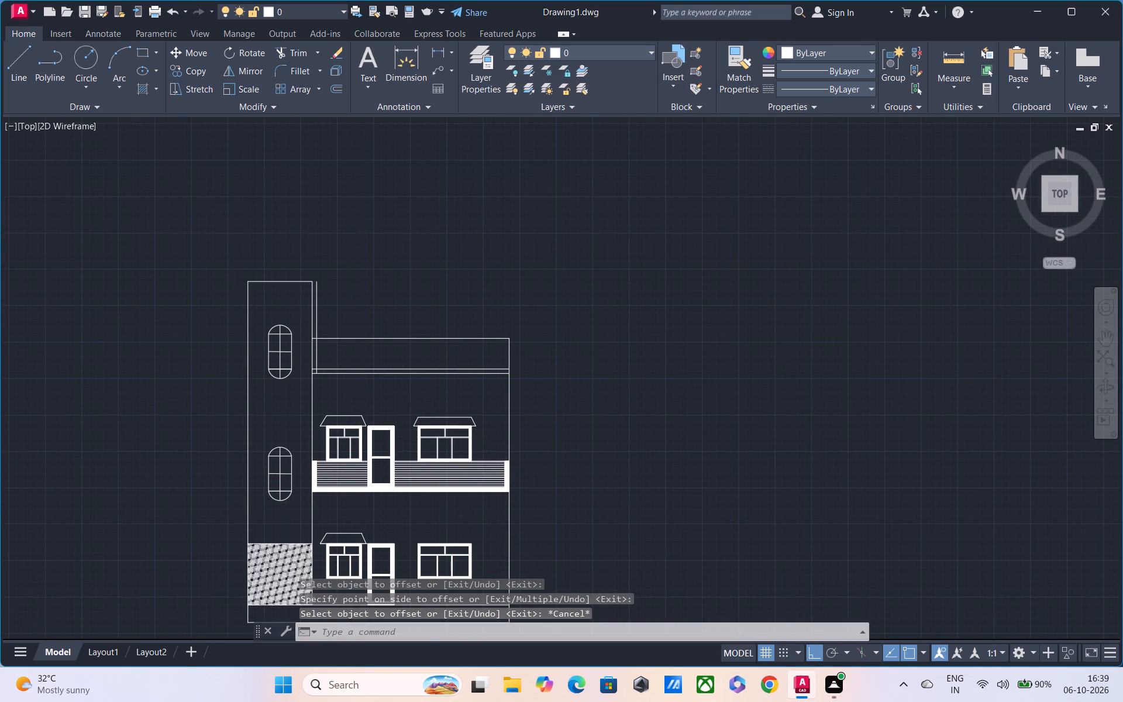
scroll(330, 316, up, 1)
key(y)
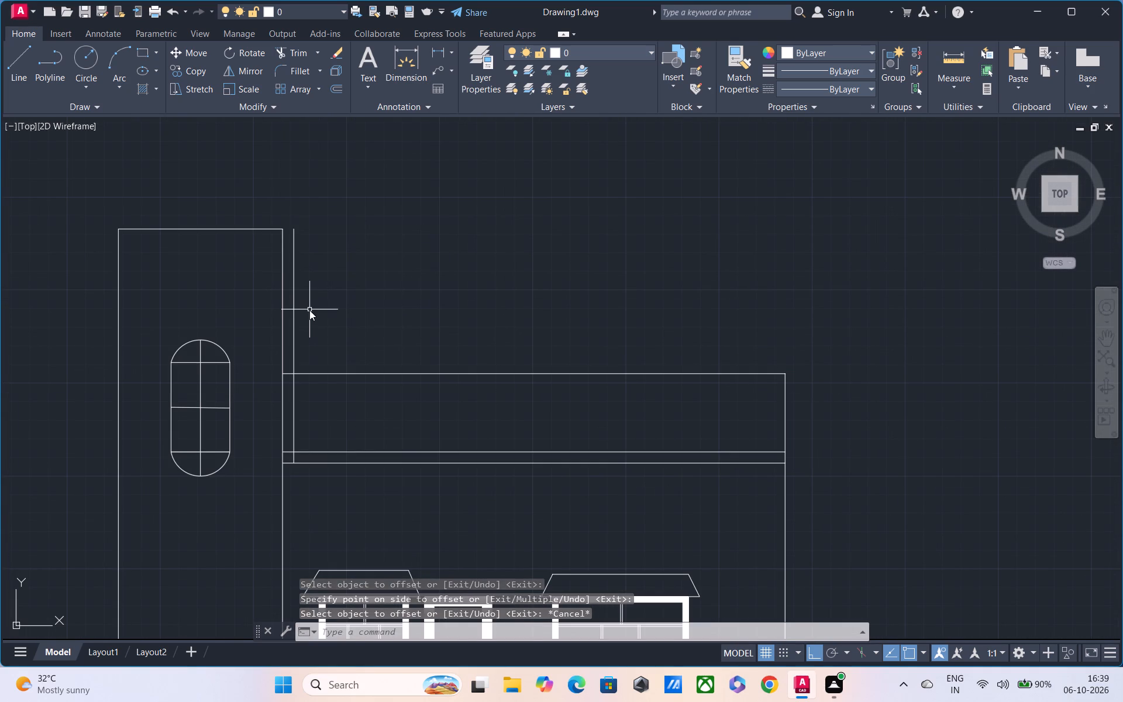
key(BackSpace)
text(TR)
key(space)
scroll(309, 310, up, 1)
drag(305, 280, 292, 310)
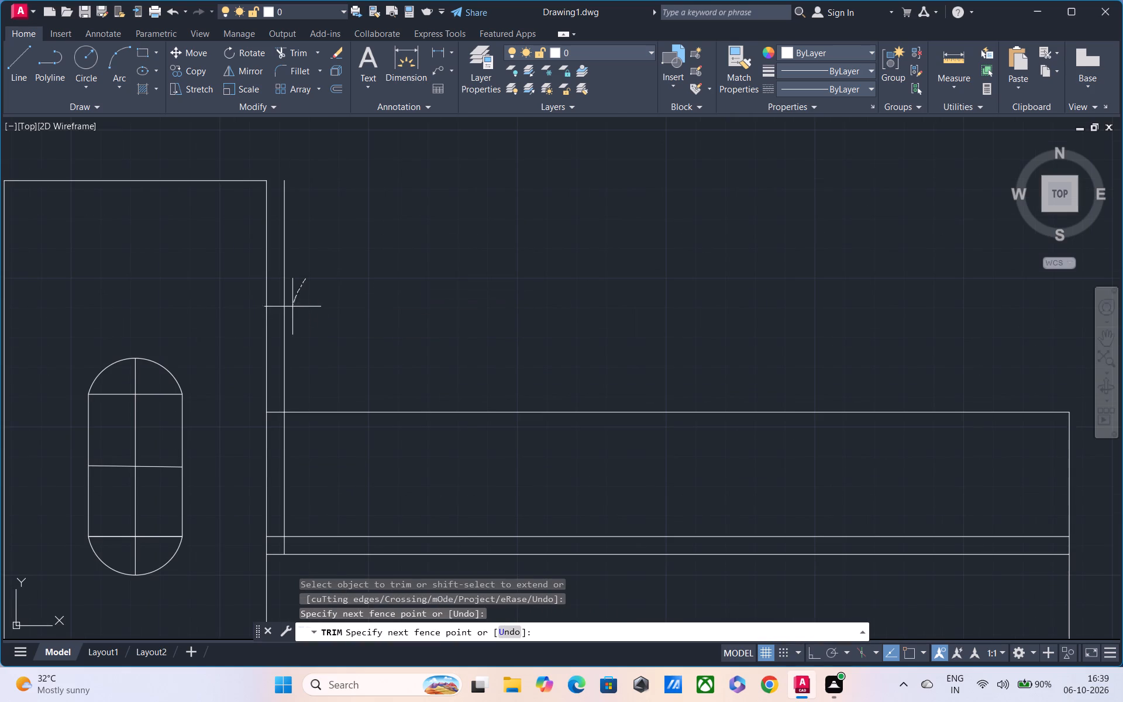
drag(292, 310, 281, 346)
Trim the overlapping ends of the roof parapet's inner lines at its lower corner beside the stair tower.
scroll(301, 340, down, 1)
middle_drag(299, 481, 306, 440)
scroll(306, 441, up, 1)
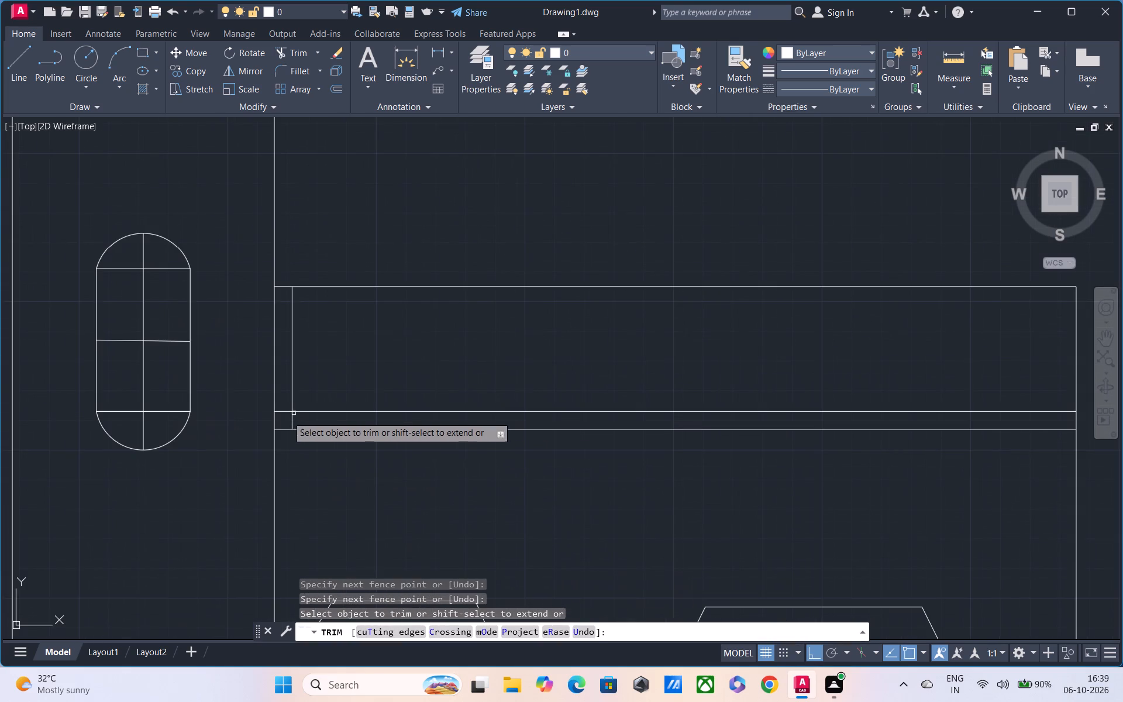
scroll(285, 417, up, 2)
drag(282, 390, 325, 433)
scroll(334, 425, down, 1)
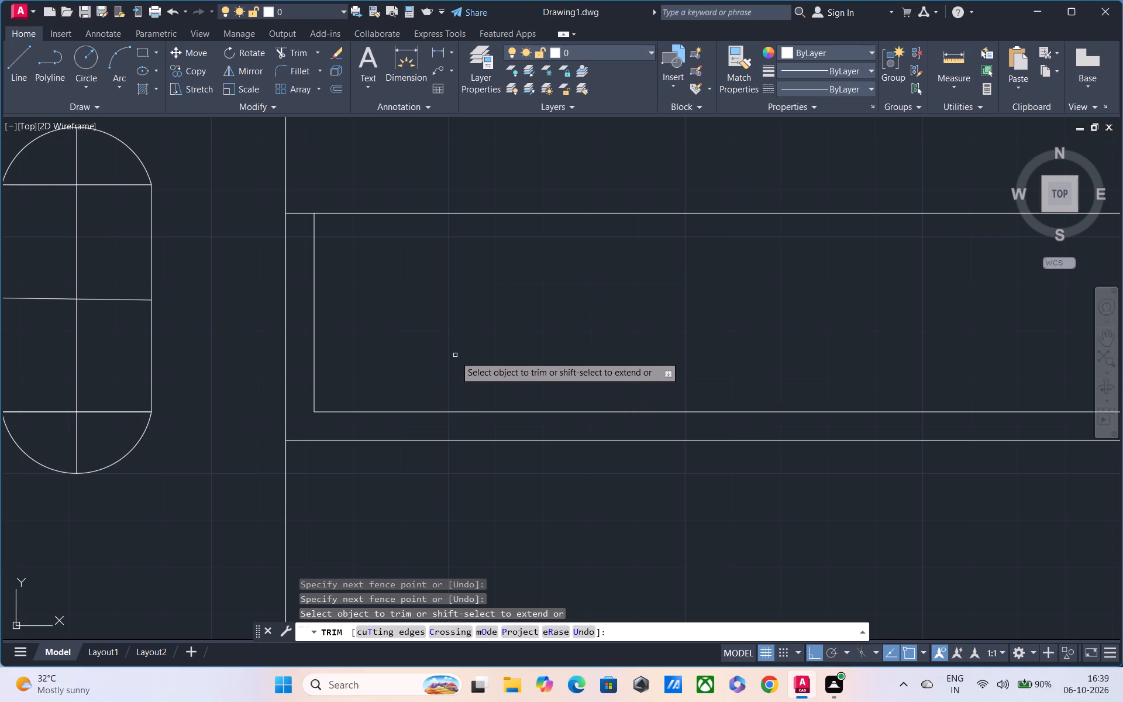
middle_drag(516, 366, 191, 338)
scroll(180, 336, down, 2)
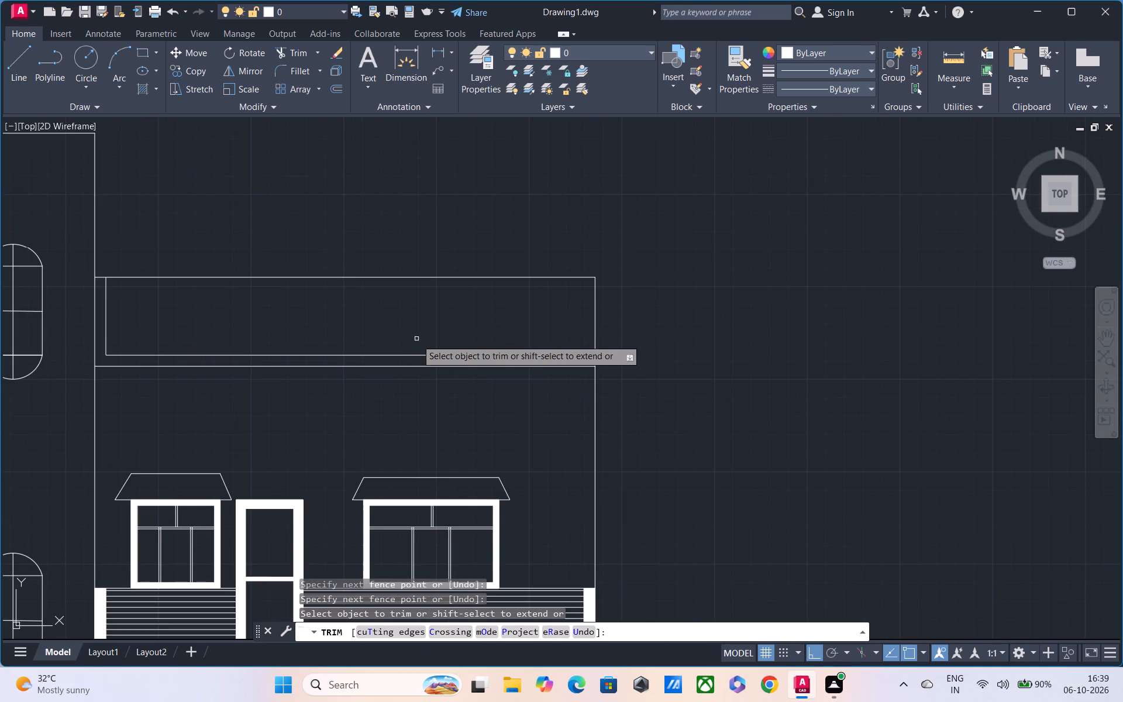
middle_drag(417, 336, 402, 211)
middle_drag(573, 384, 502, 446)
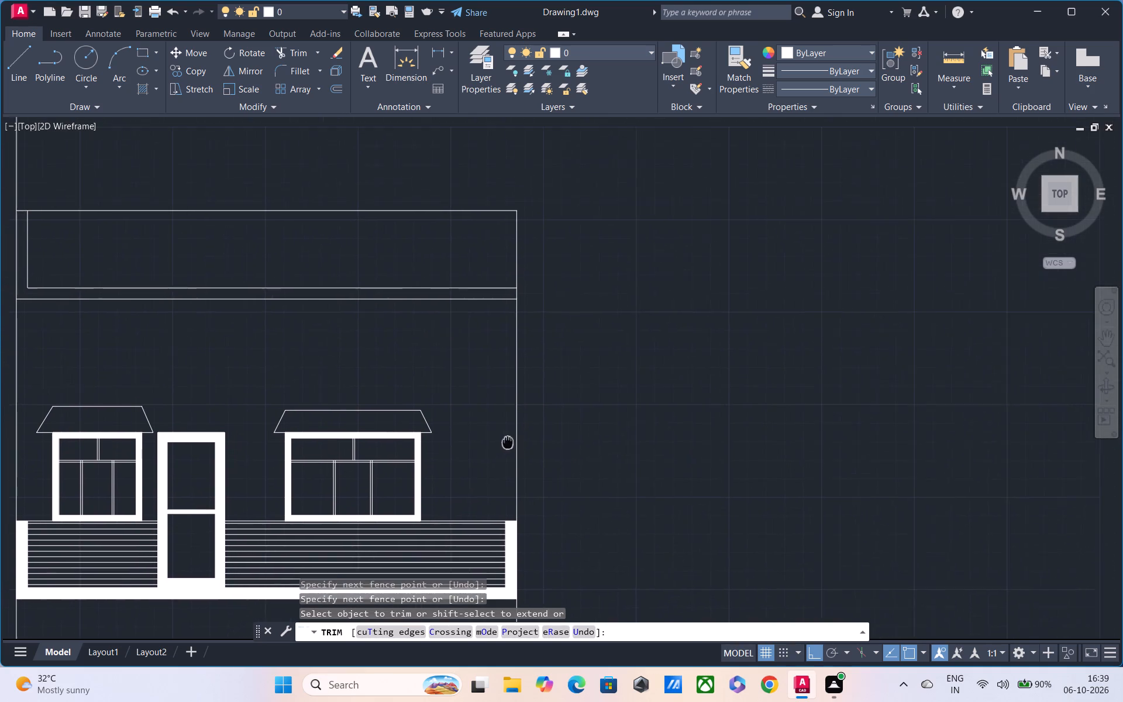
middle_drag(502, 446, 501, 446)
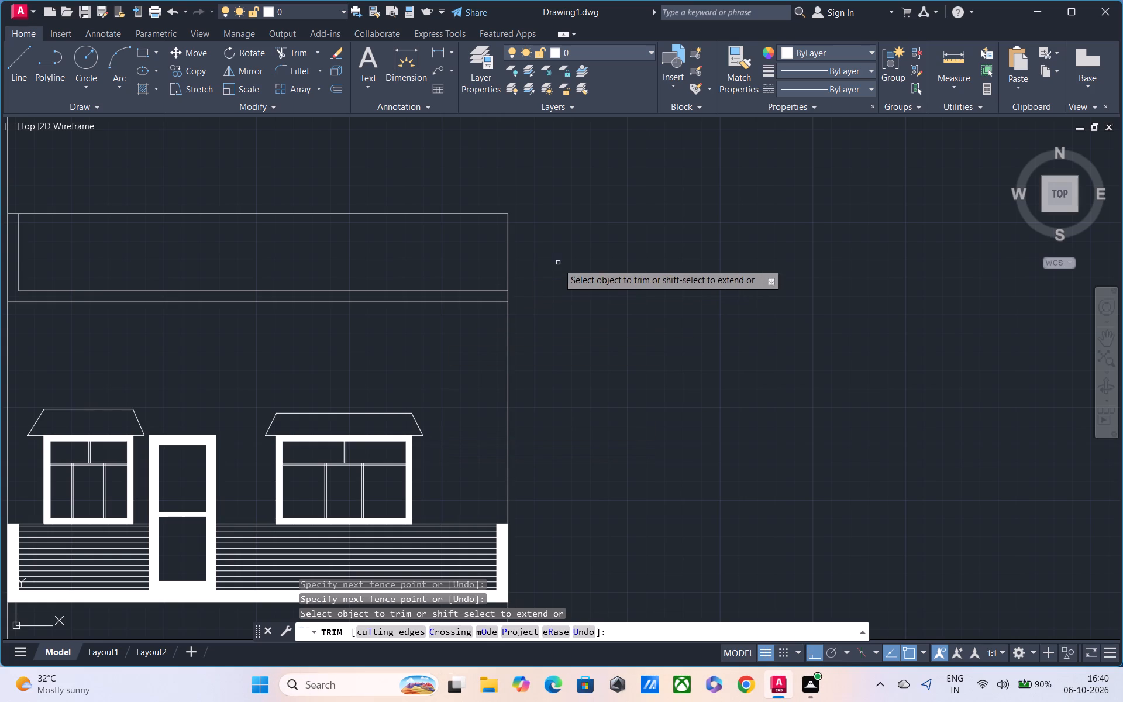
key(Escape)
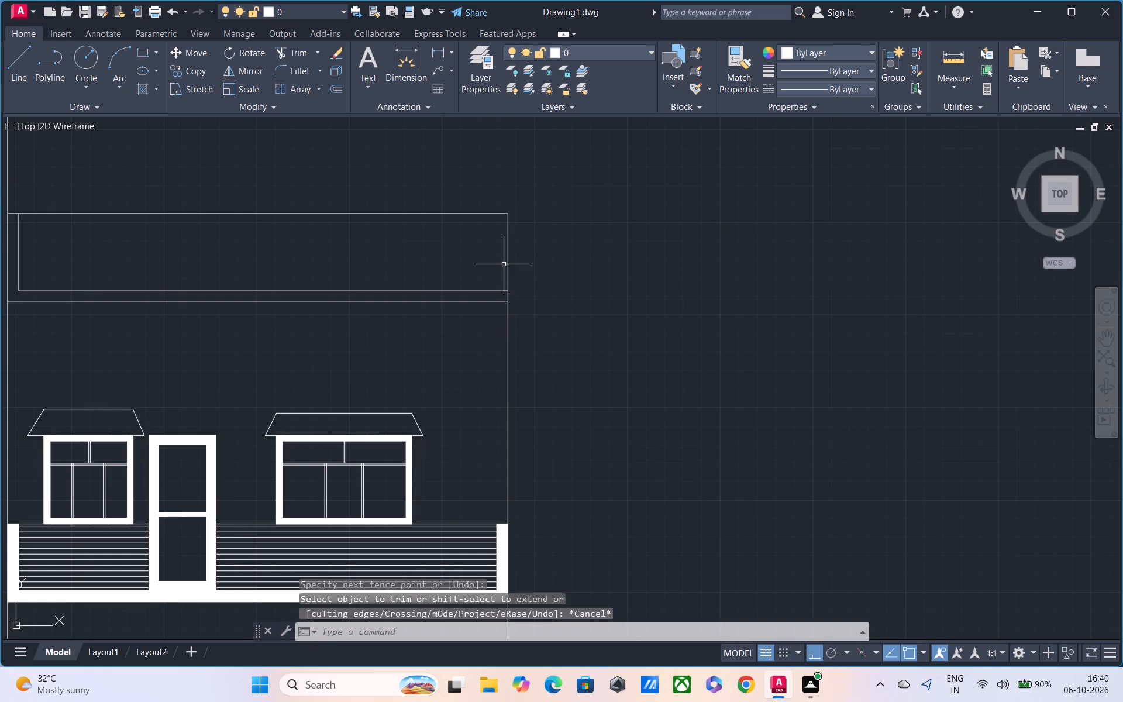
Offset the roof parapet's outer vertical line, on the side away from the stair tower, 6" inward.
text(O)
key(space)
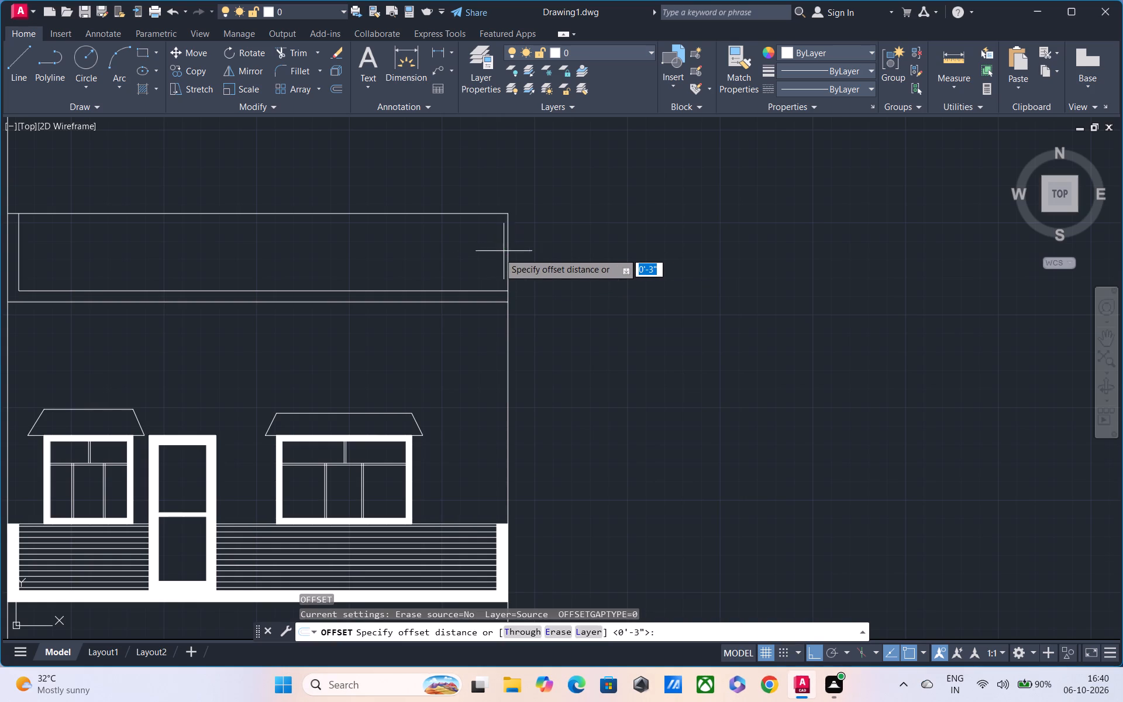
text(6")
key(Return)
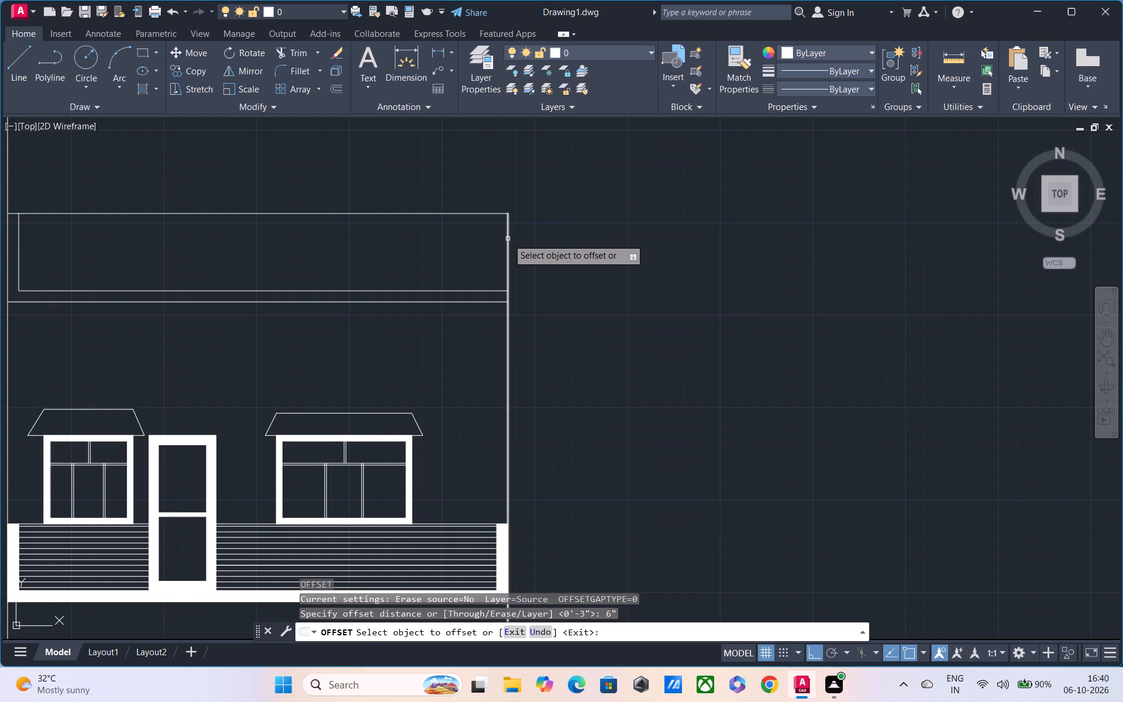
click(508, 239)
click(498, 247)
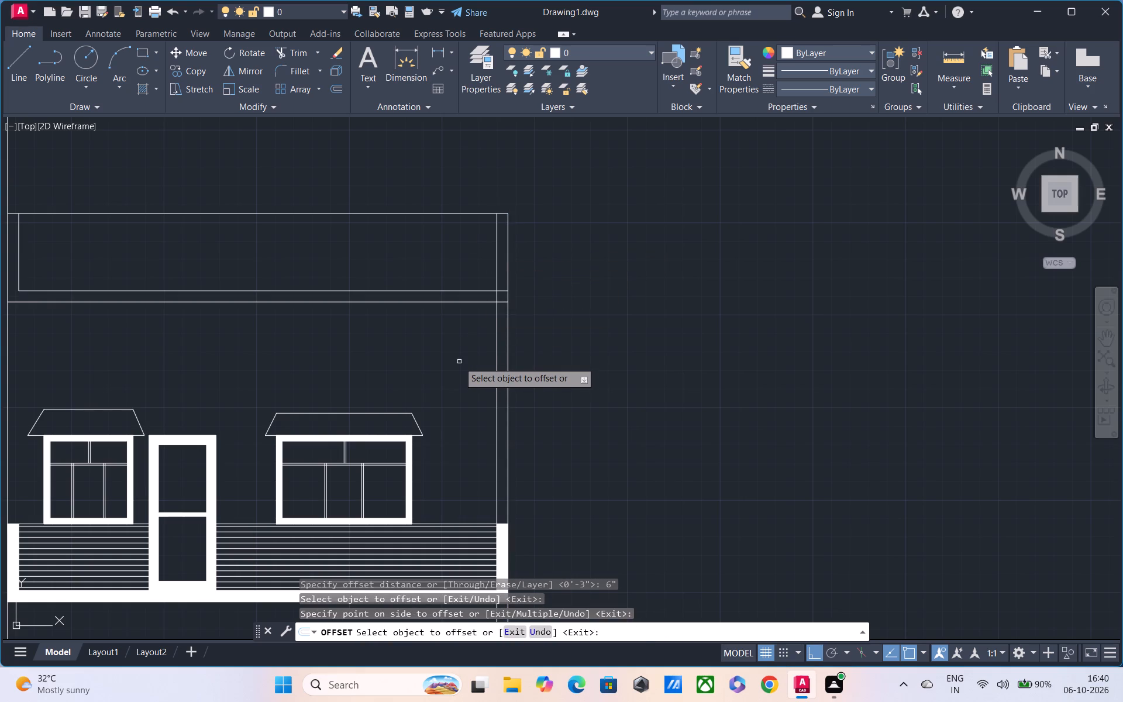
text(TR)
key(space)
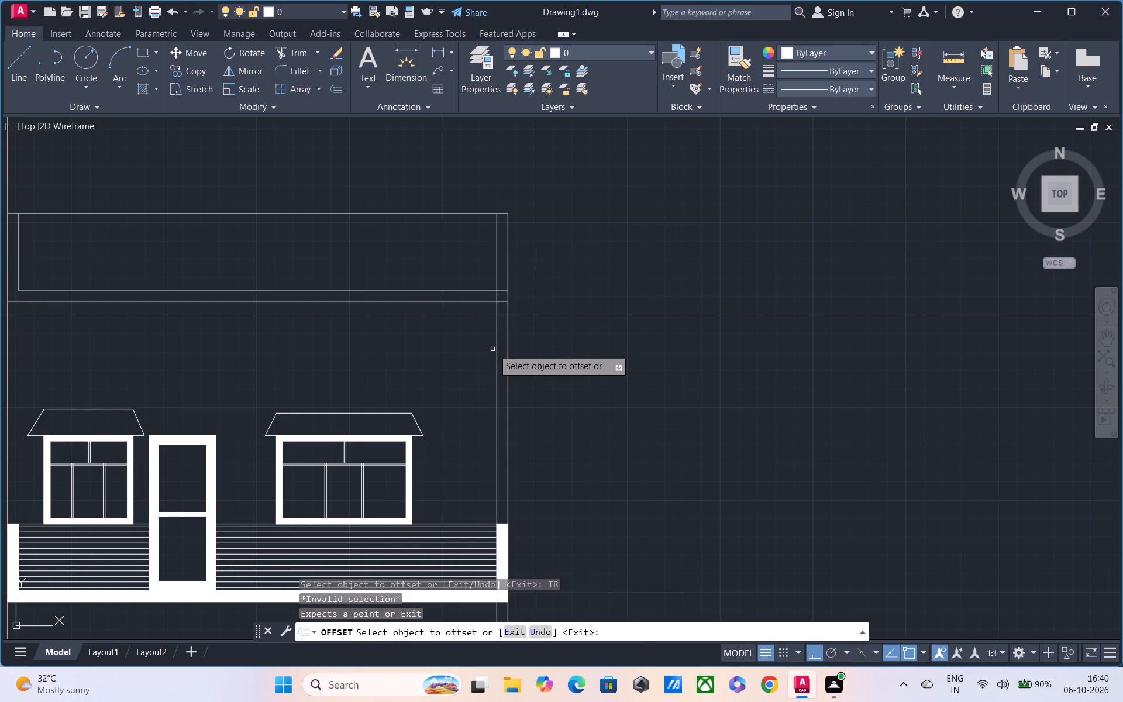
key(Escape)
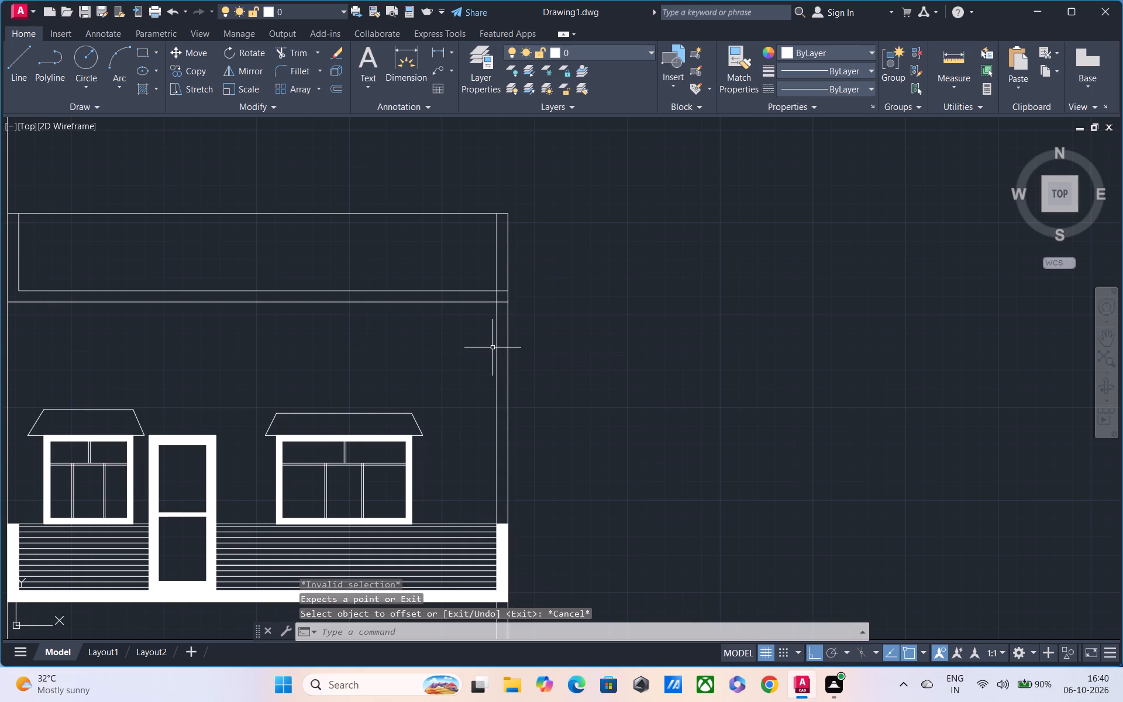
Trim the new inner line below the roof parapet and the overlapping inner line ends at that lower corner.
text(TR)
key(space)
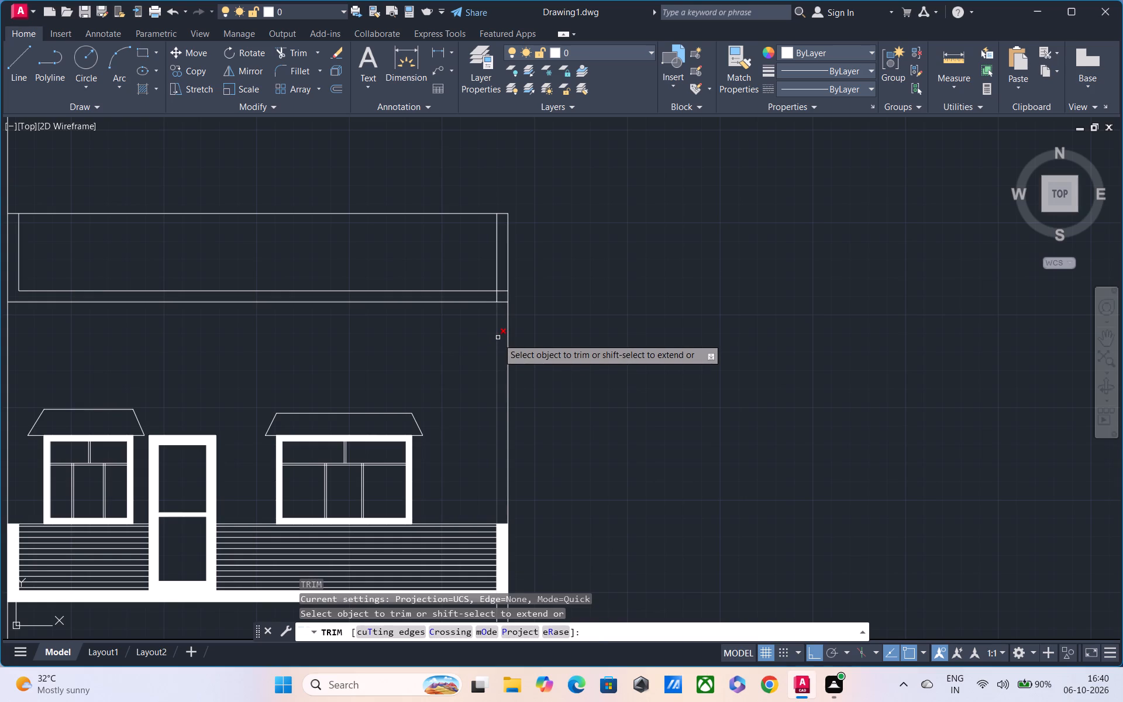
click(498, 337)
middle_drag(465, 345, 461, 387)
scroll(503, 337, up, 3)
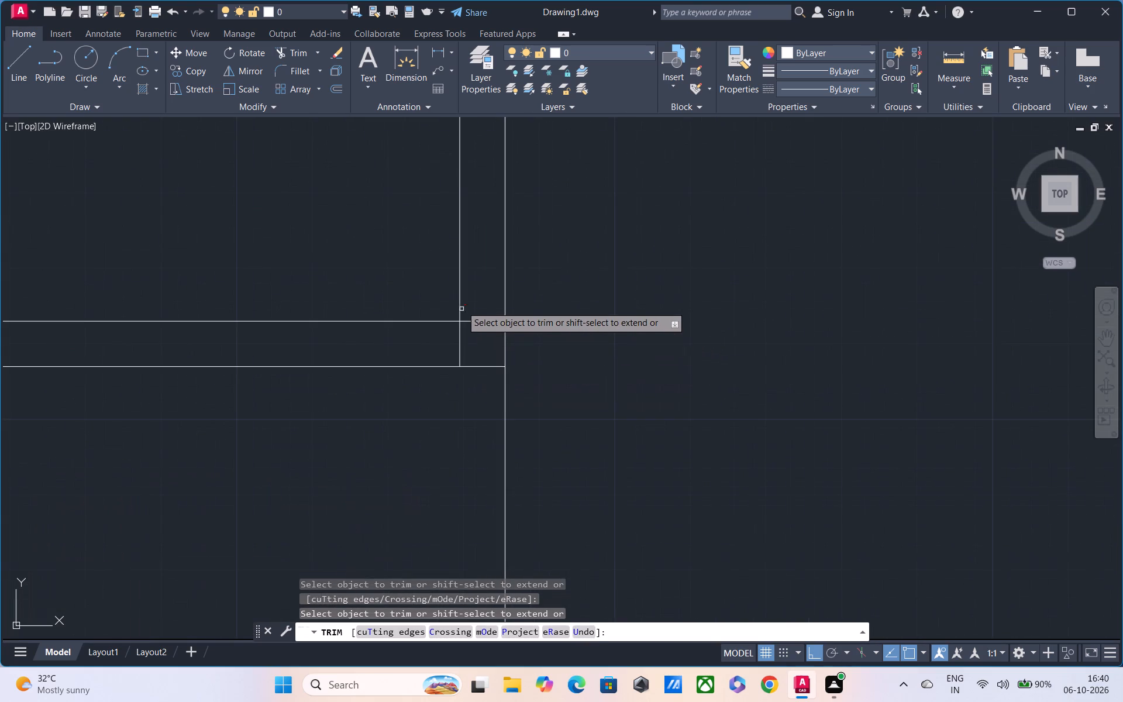
drag(470, 301, 453, 350)
scroll(444, 346, down, 2)
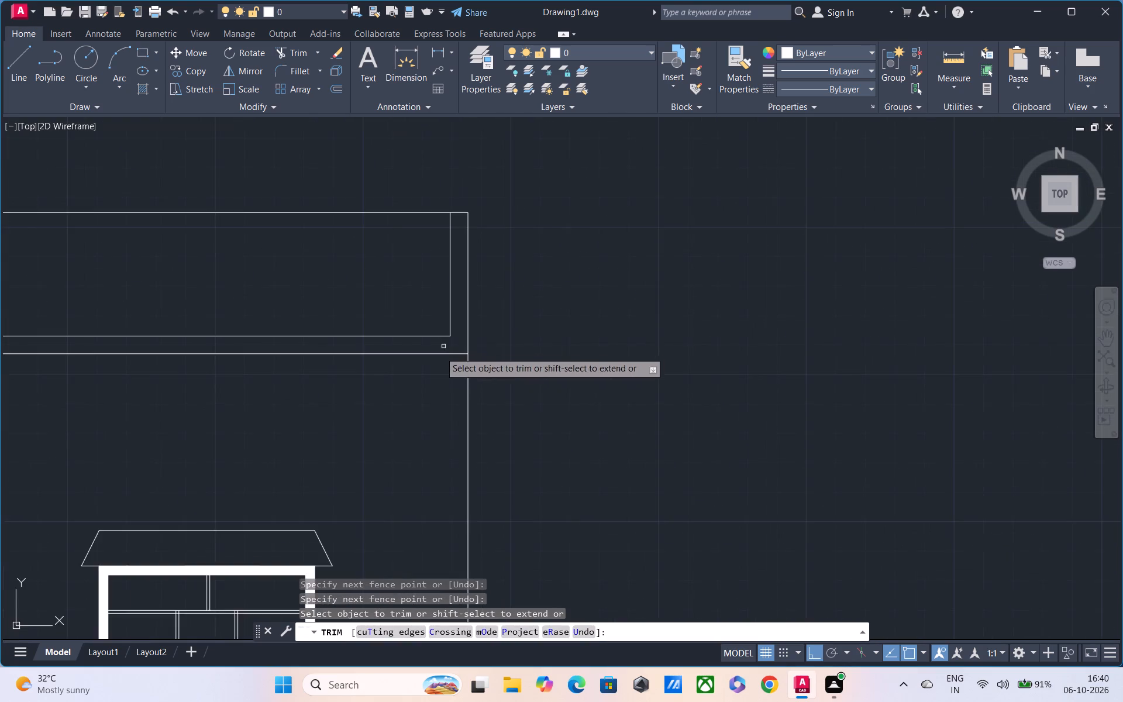
middle_drag(434, 390, 581, 502)
scroll(501, 419, down, 2)
middle_drag(475, 404, 510, 362)
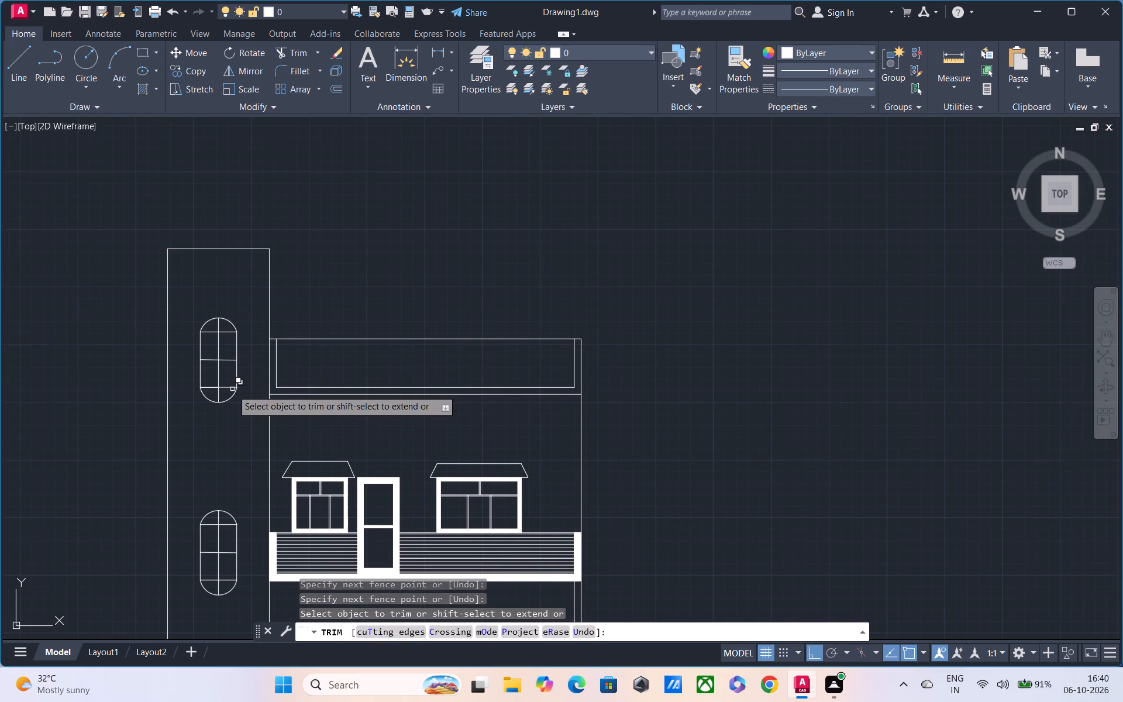
text(H)
key(space)
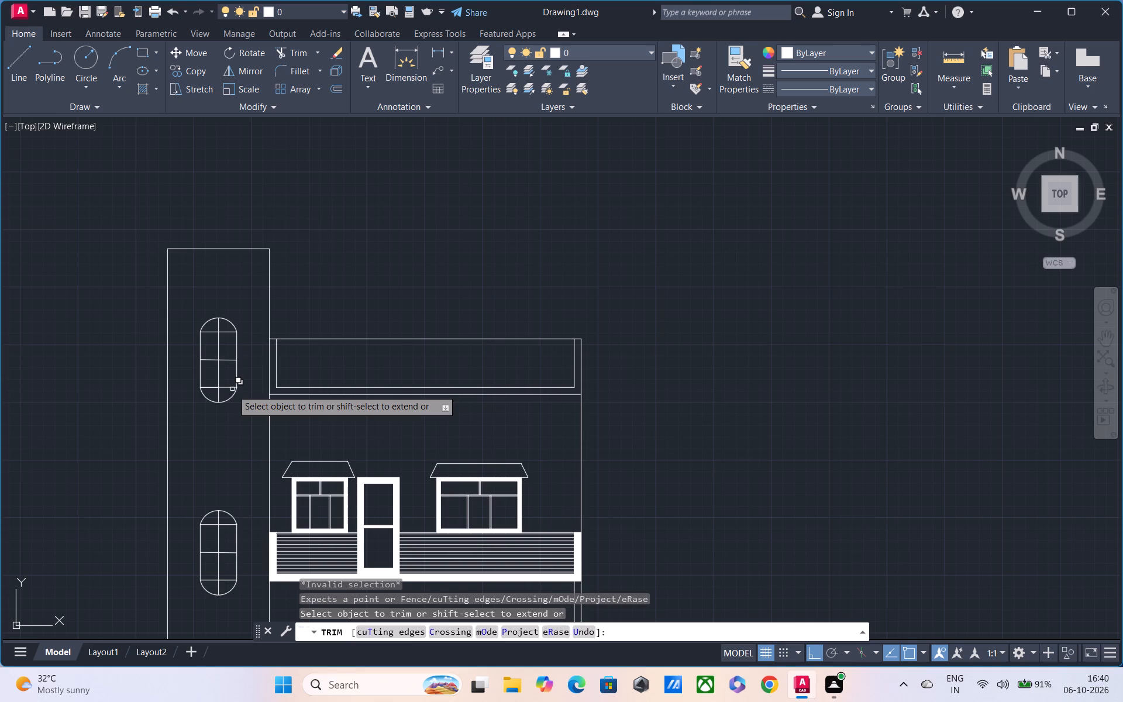
key(Escape)
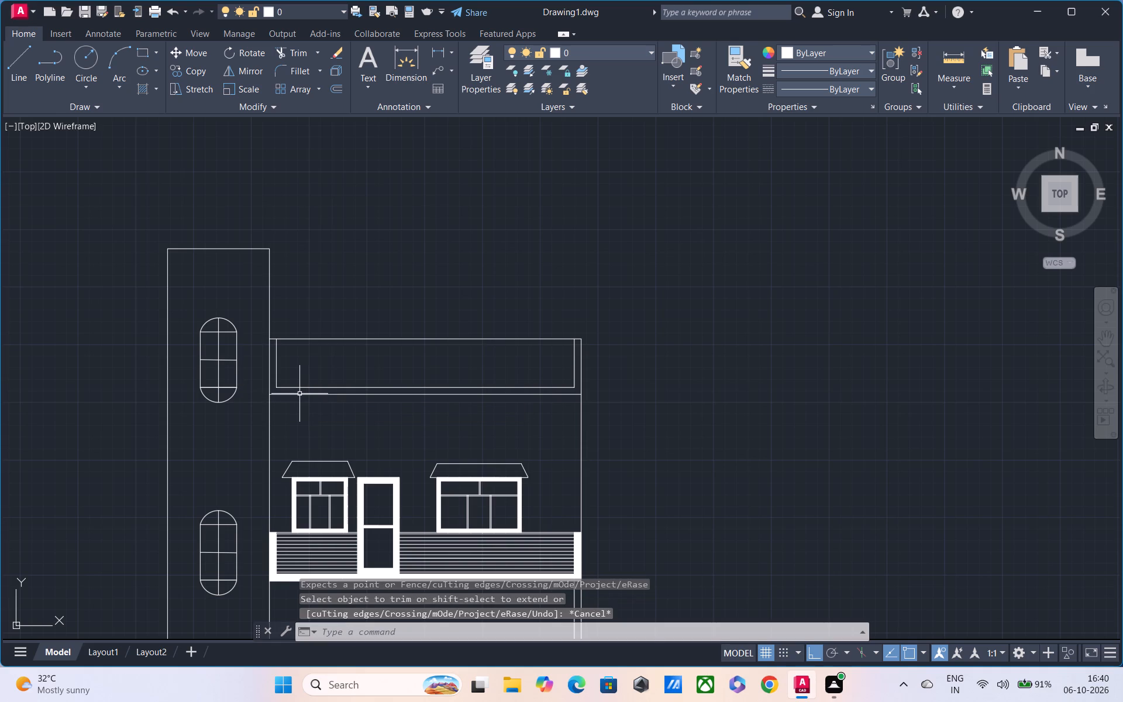
Fill the roof parapet's U-shaped edge band with a Solid hatch.
text(H)
key(space)
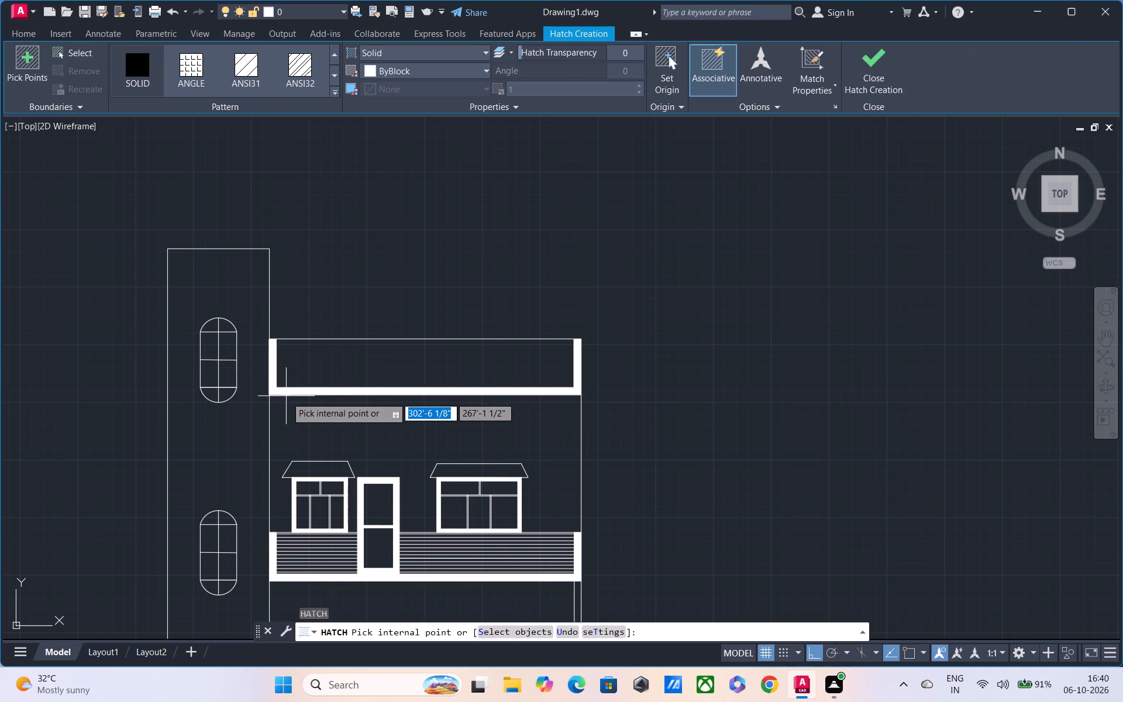
click(287, 392)
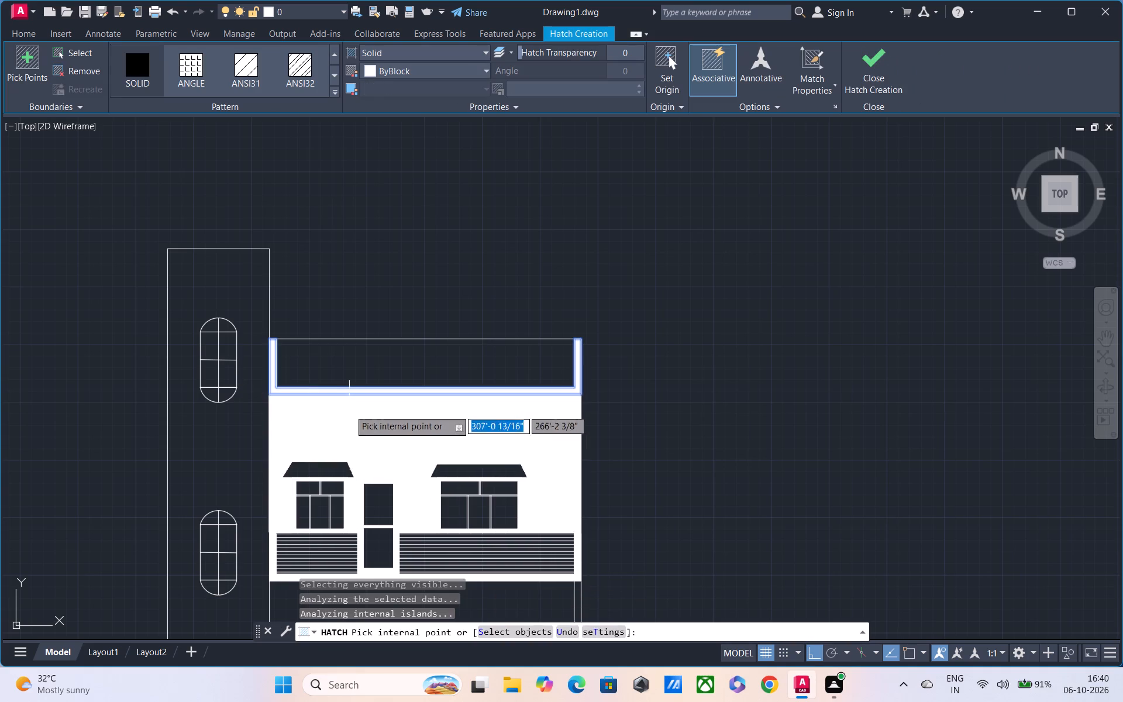
middle_drag(349, 409, 150, 395)
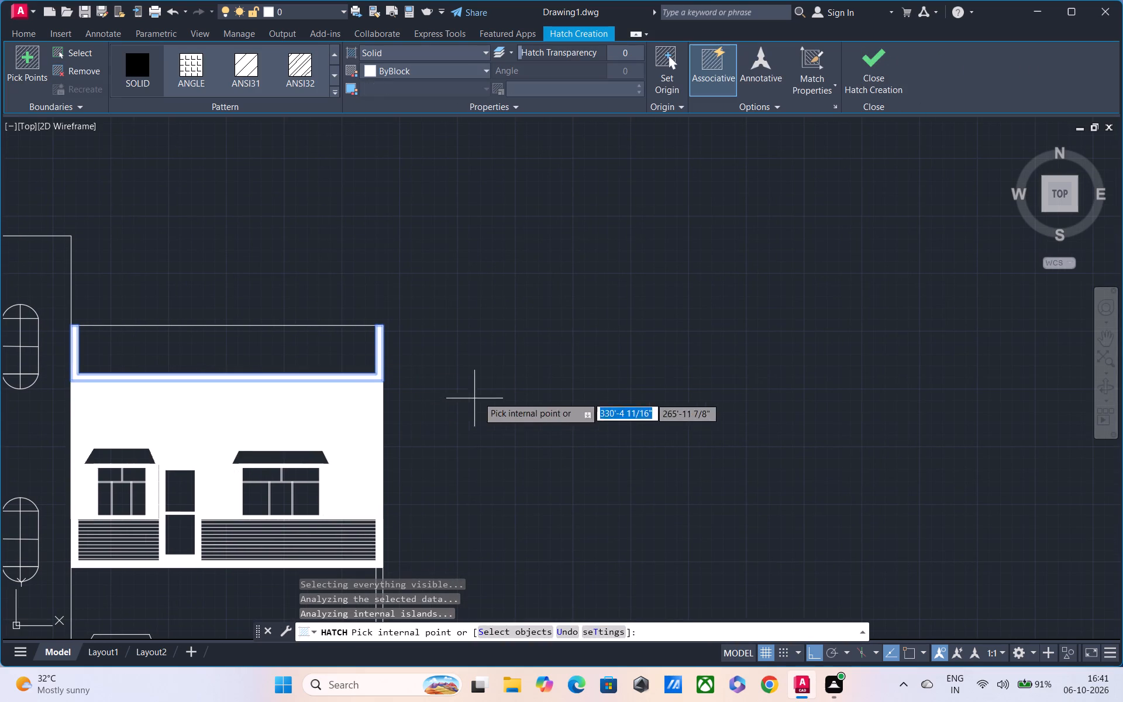
key(Escape)
Draw a horizontal rail line between the roof parapet's inner side edges, slightly below its top line.
middle_drag(508, 427, 558, 487)
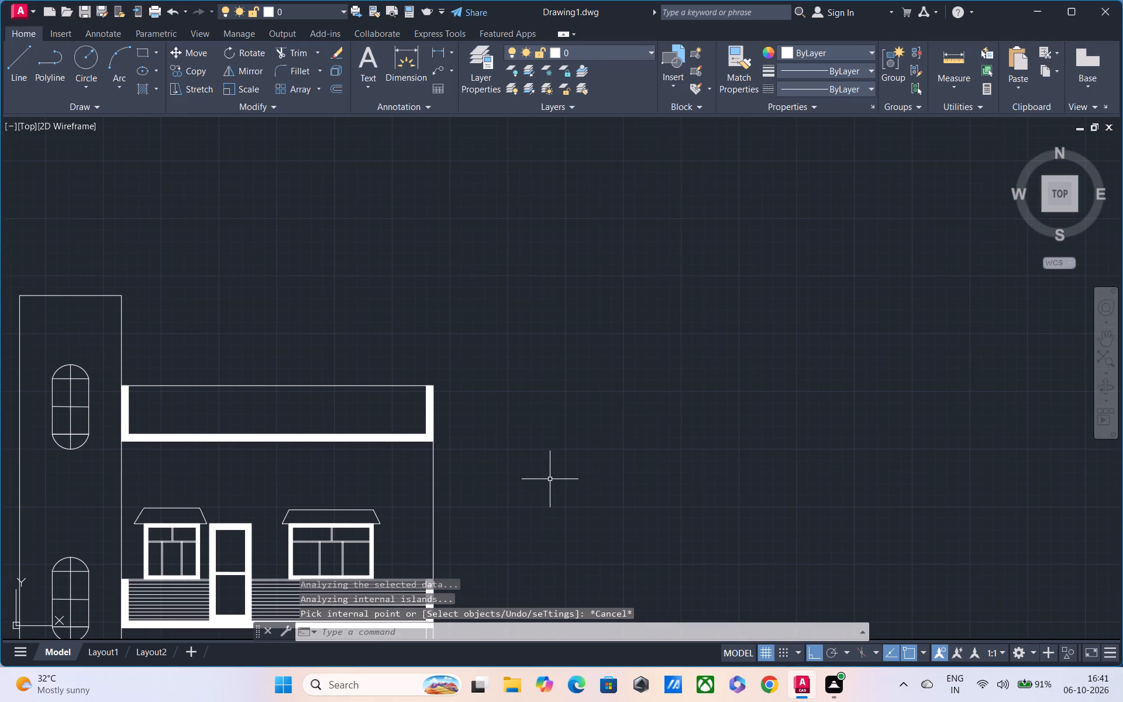
text(L)
key(space)
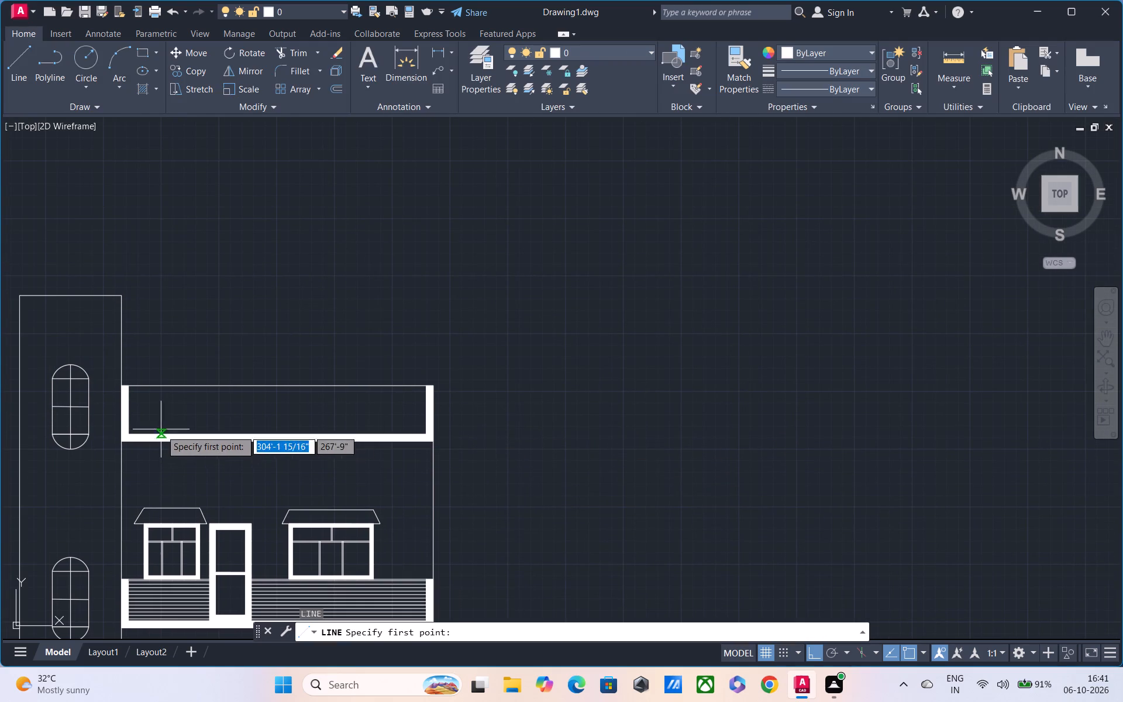
scroll(161, 430, up, 2)
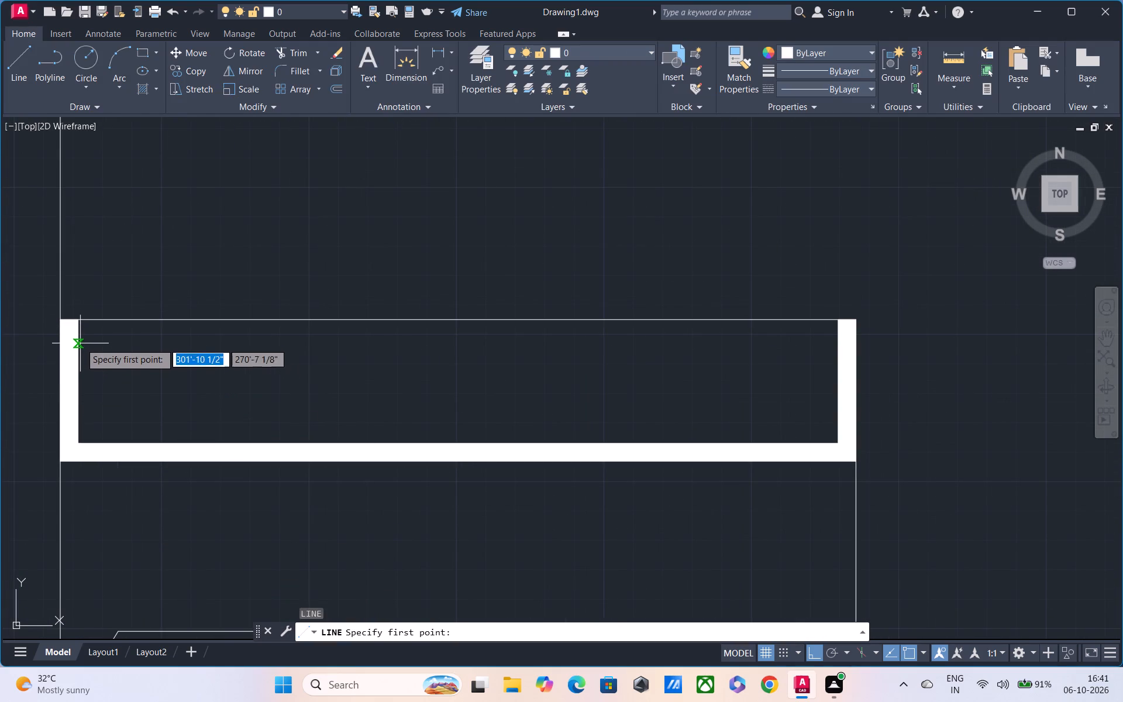
click(80, 334)
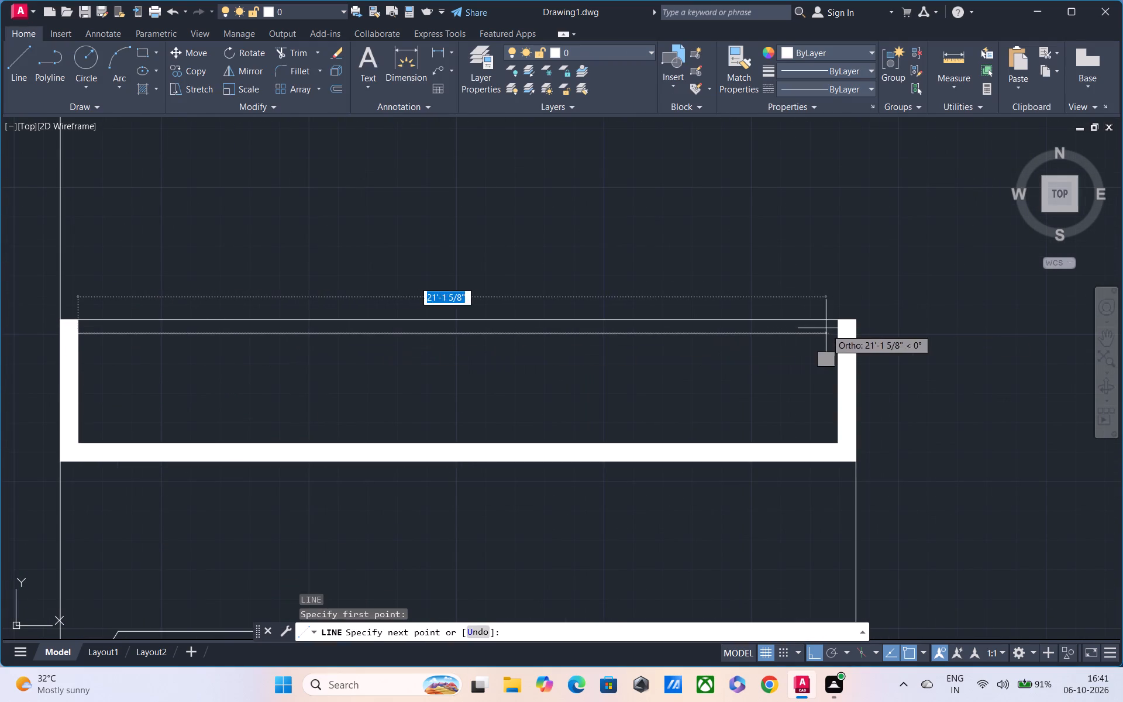
click(839, 329)
key(Escape)
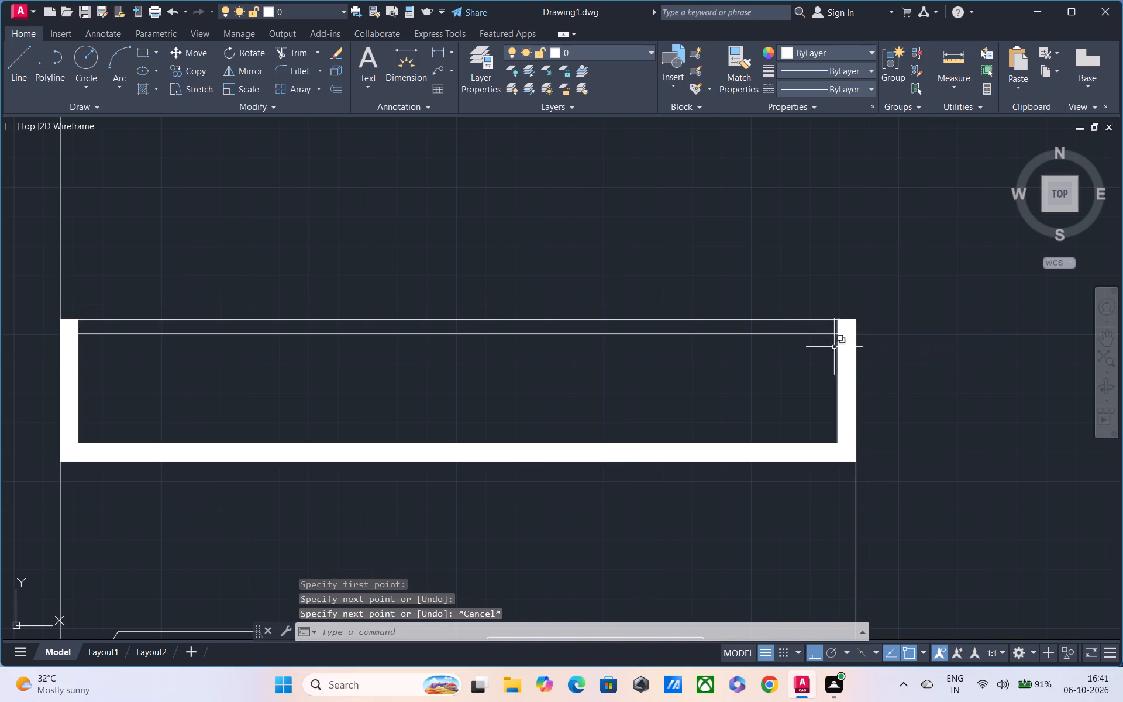
Offset the roof parapet's new horizontal rail line 3" downward.
text(O)
key(space)
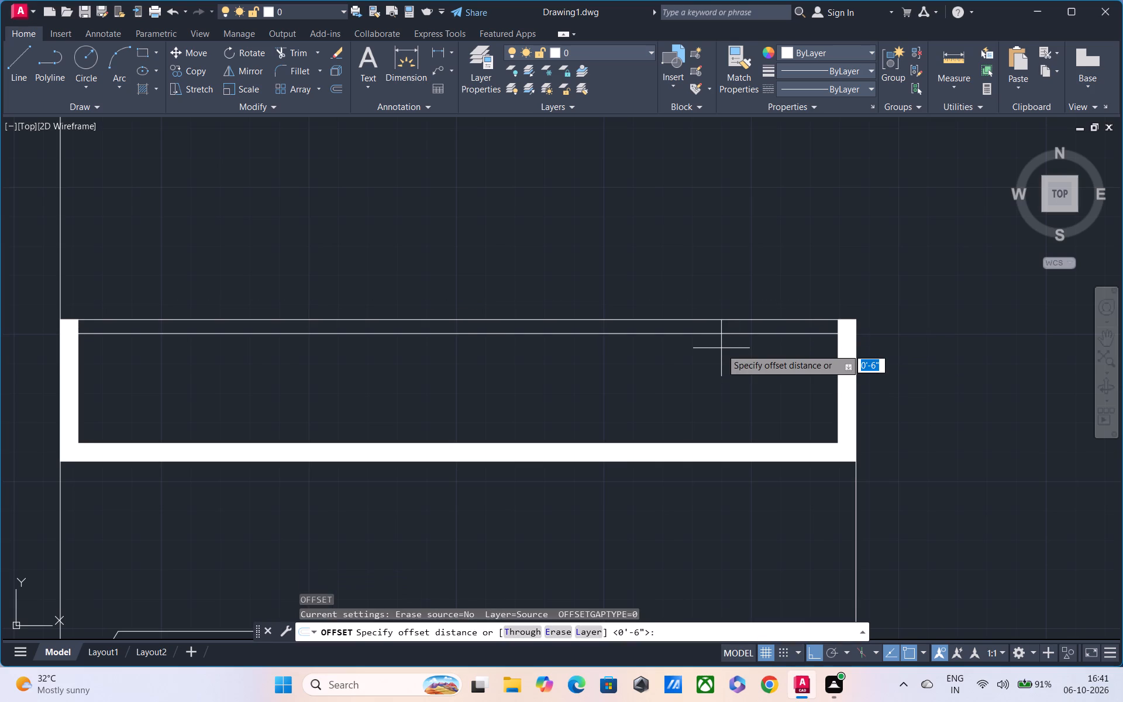
click(721, 333)
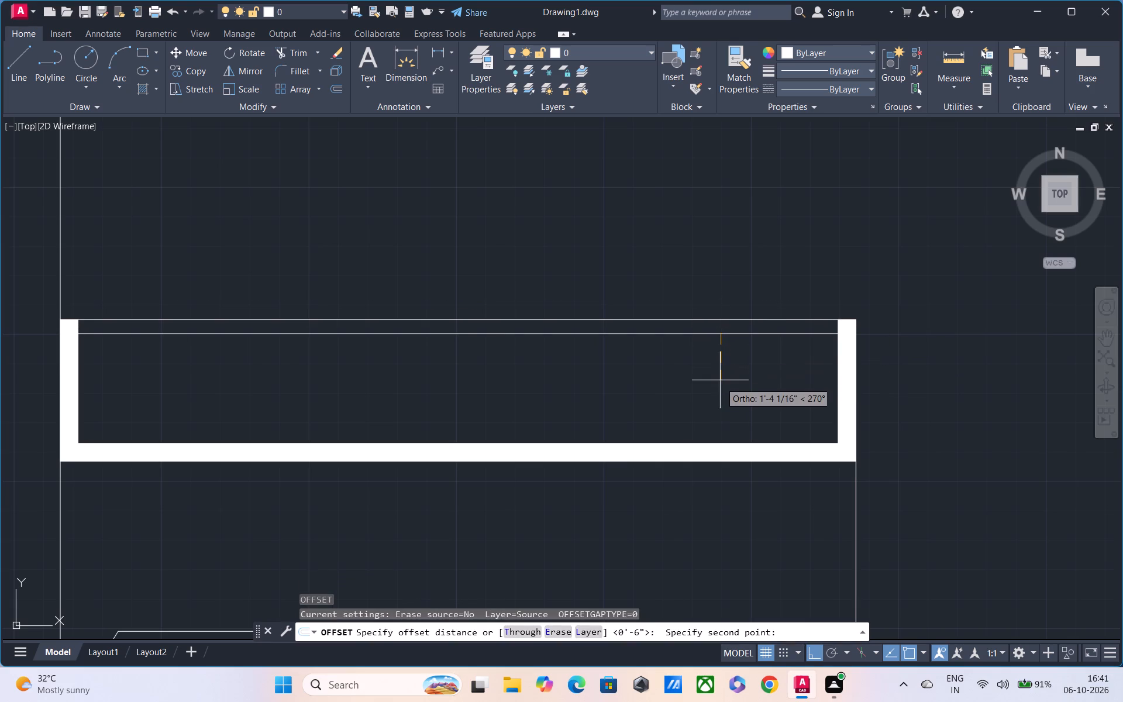
click(719, 380)
click(710, 333)
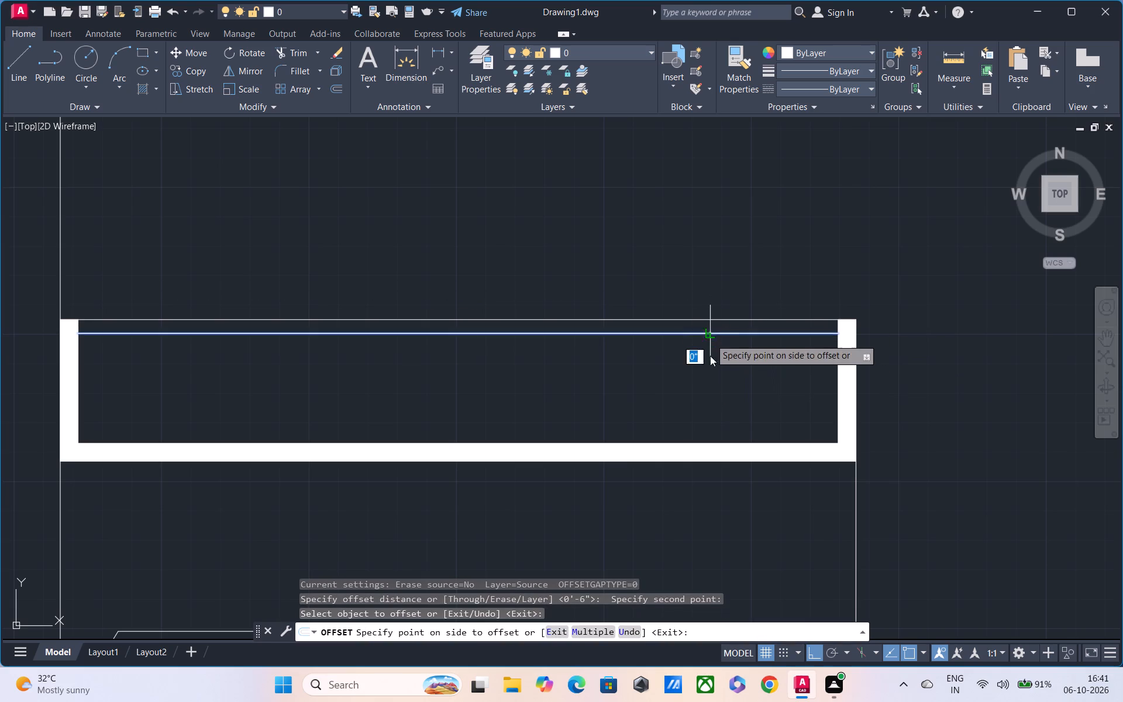
text(3")
key(Return)
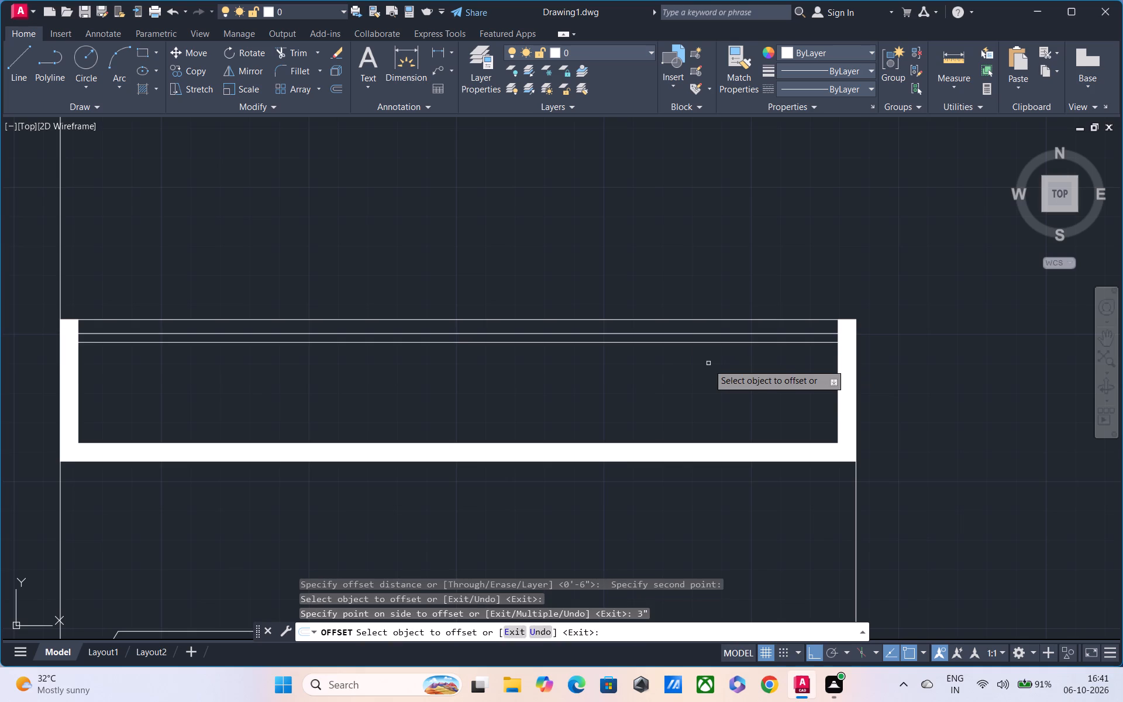
Offset the second rail line downward by the picked distance of 1'-3 7/16".
click(718, 344)
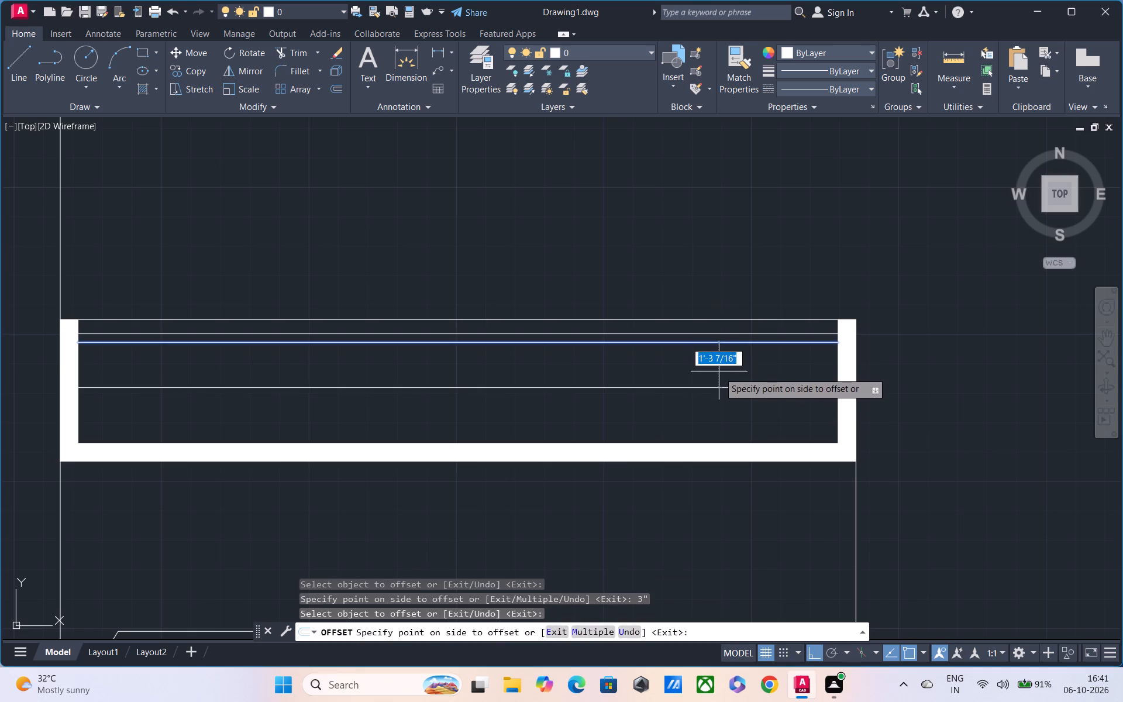
click(719, 372)
Offset the second rail line downward at 3" spacing, making two more copies, and finish the offset.
click(717, 343)
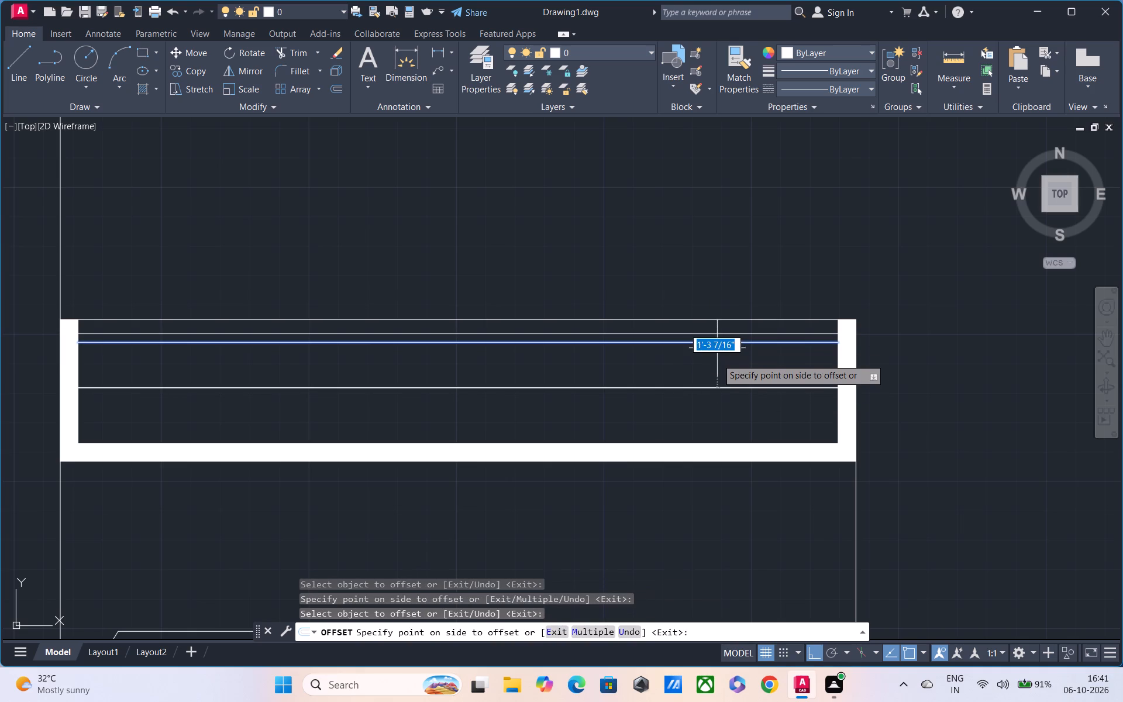
text(3")
key(Return)
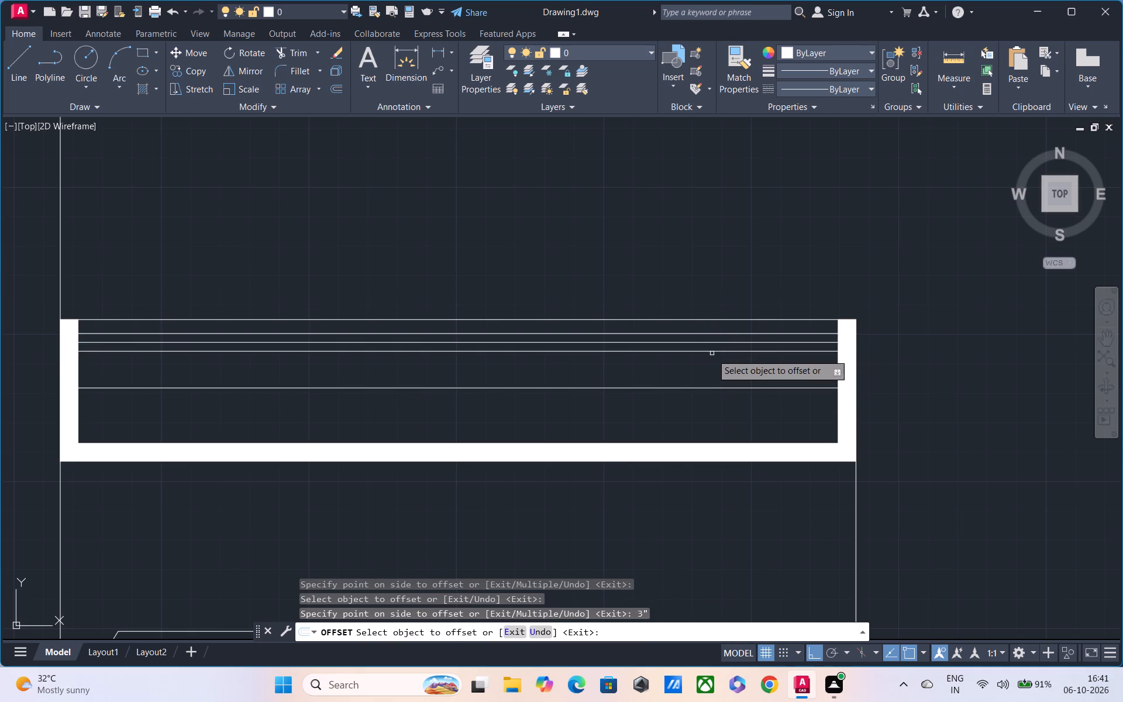
drag(714, 353, 714, 359)
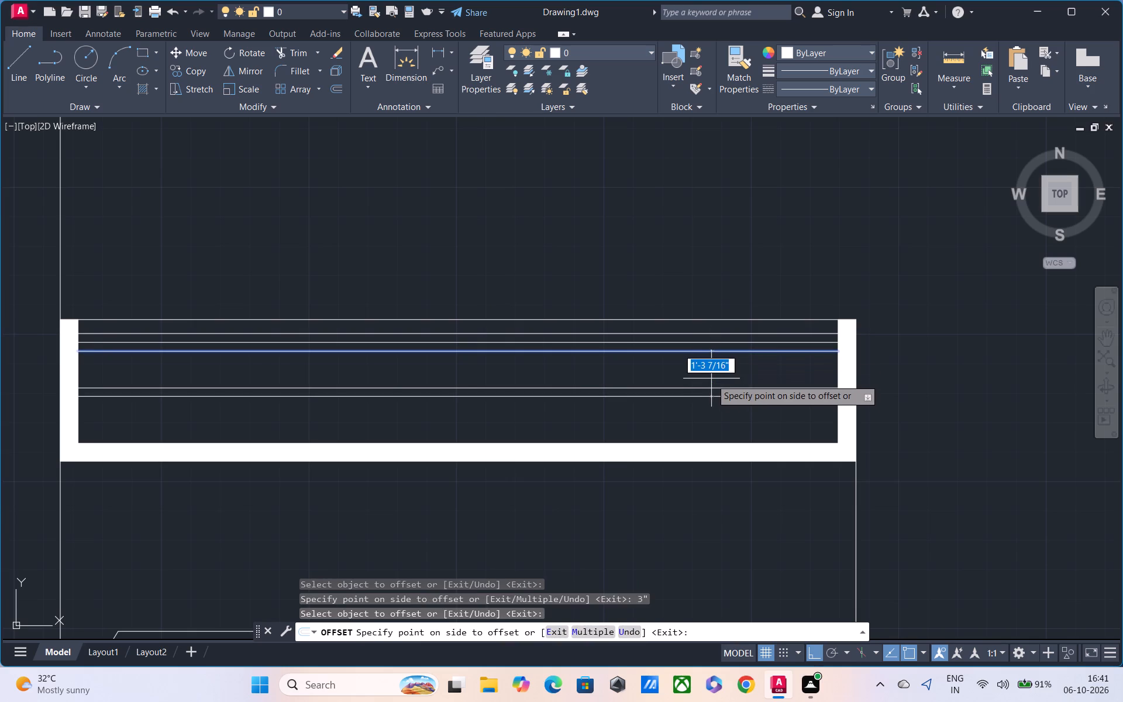
text(3")
key(Return)
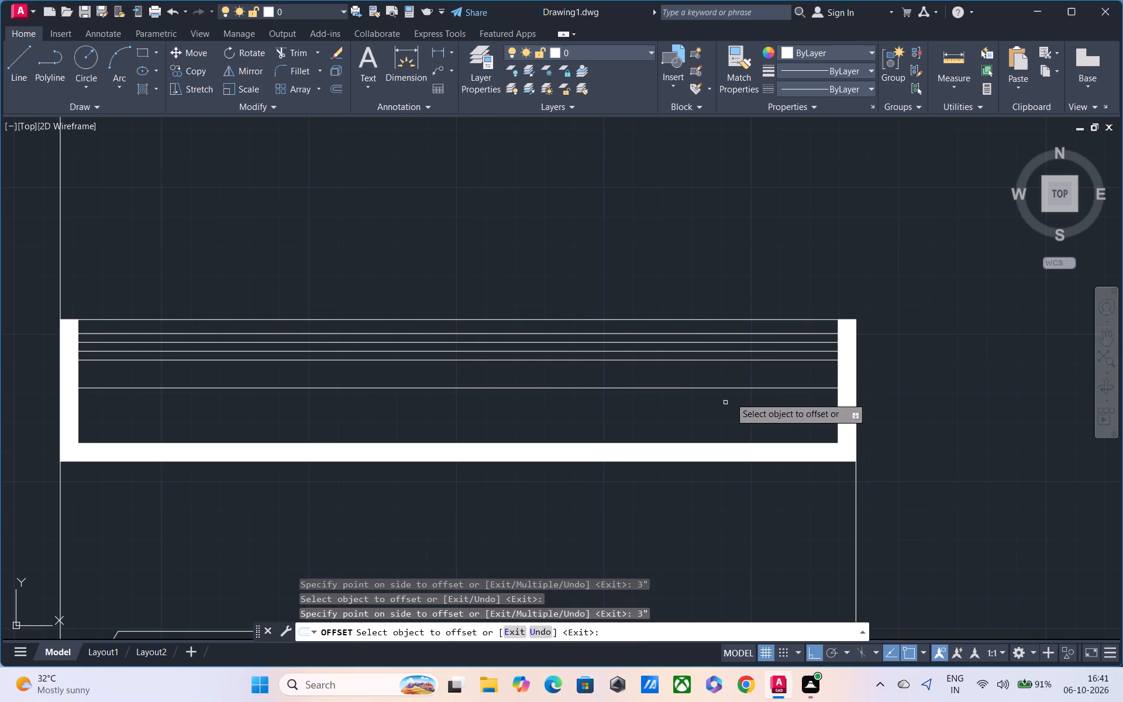
click(742, 360)
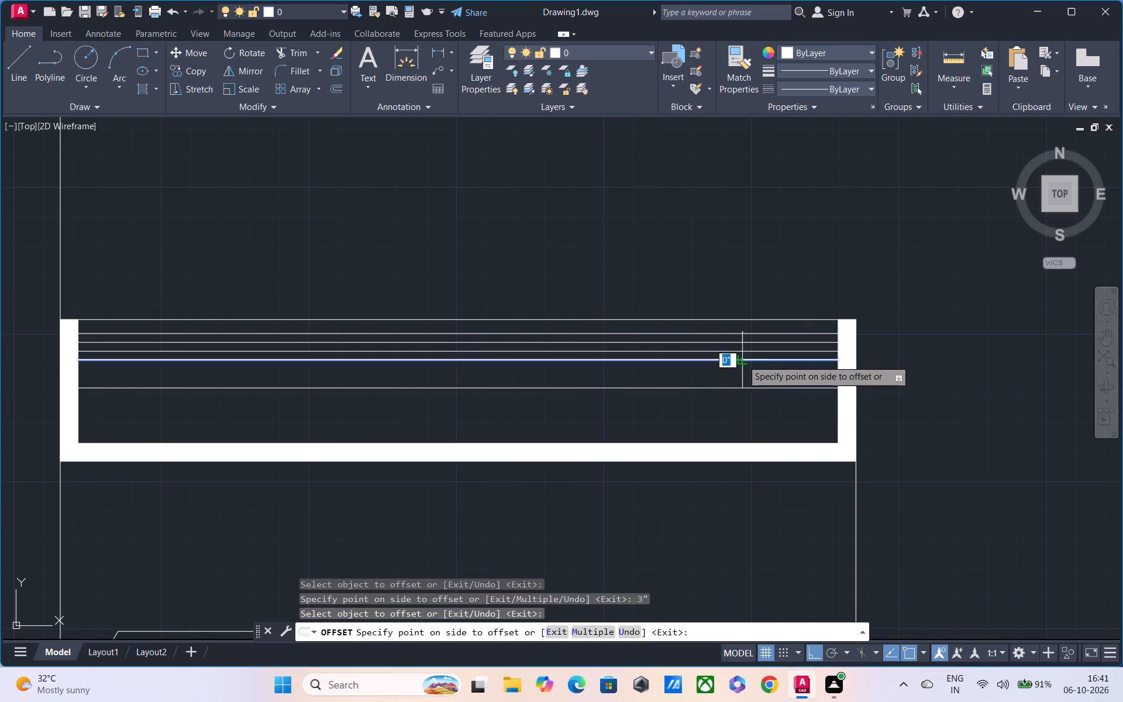
key(Escape)
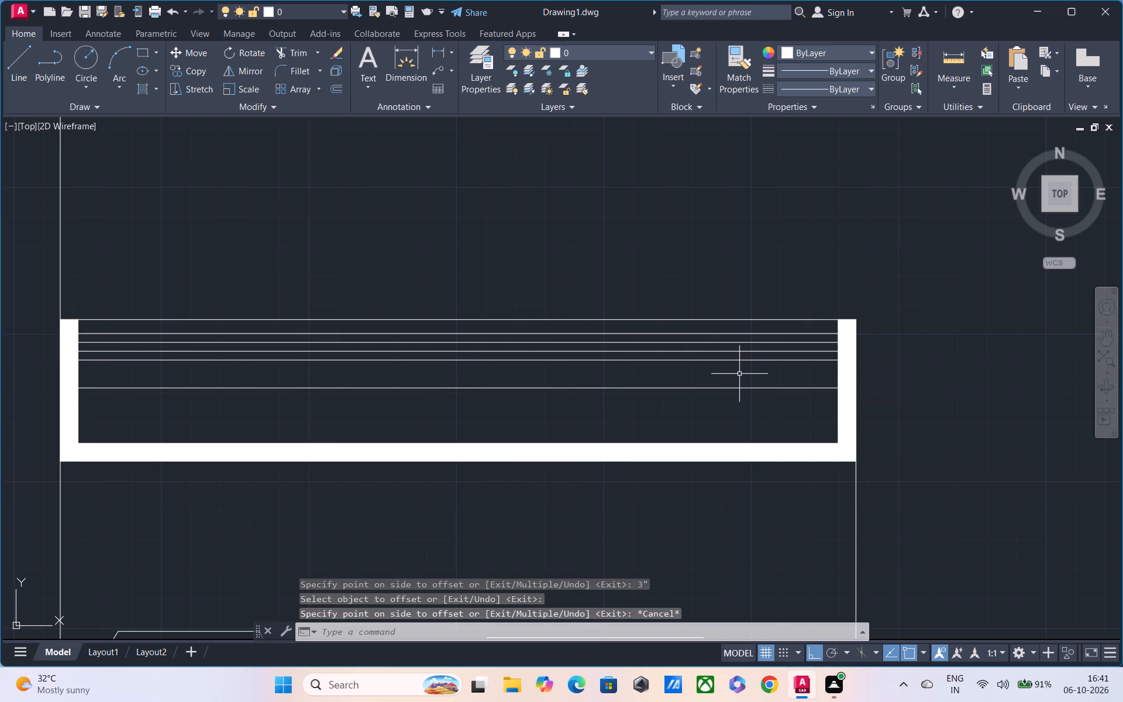
Offset the lowest 3"-spaced parapet rail line downward by 3", making three successive copies, and leave the offset.
text(O)
key(space)
text(3")
key(Return)
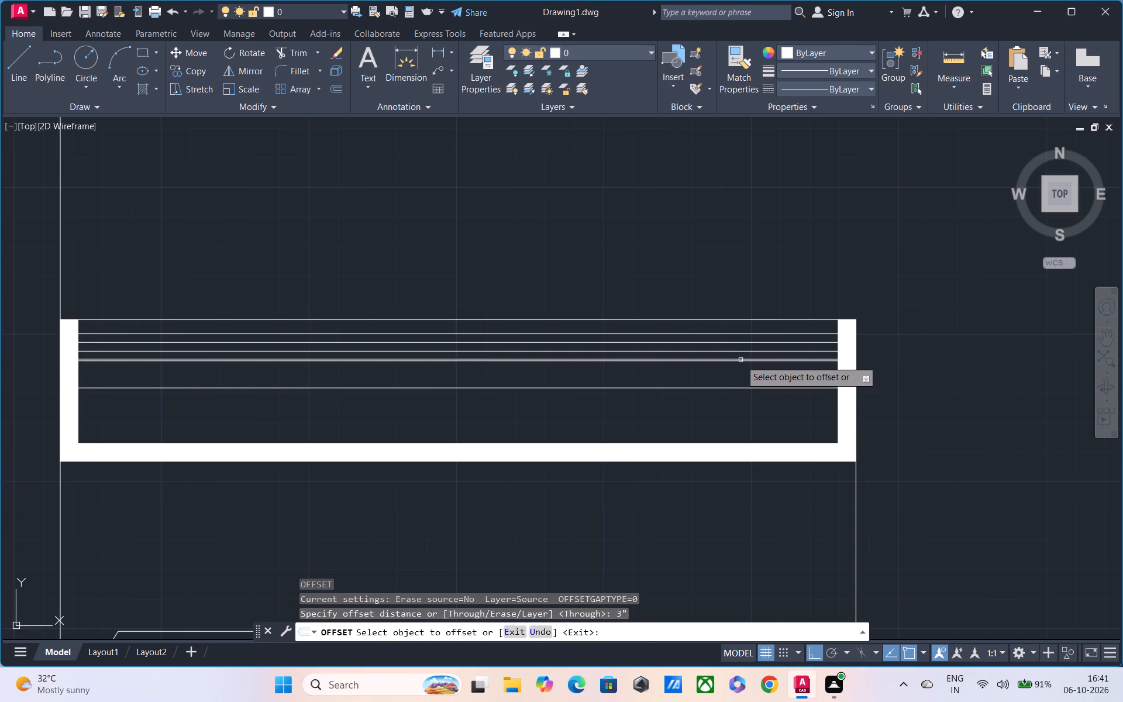
click(740, 360)
click(738, 380)
click(738, 369)
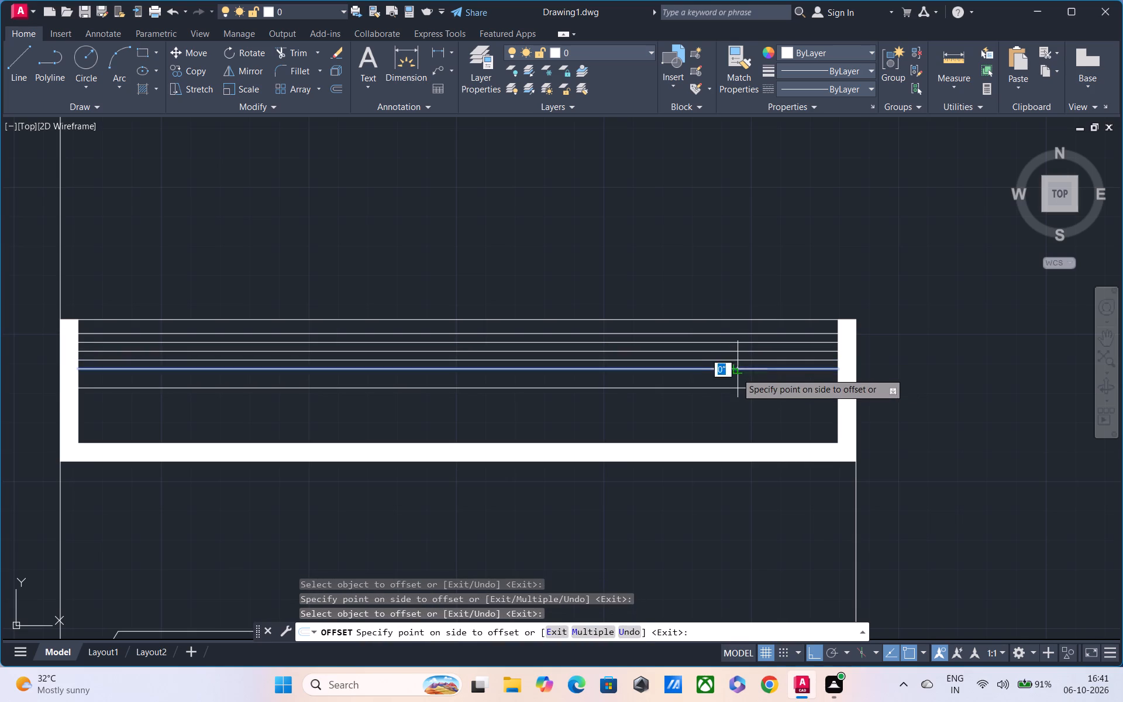
click(736, 377)
click(735, 379)
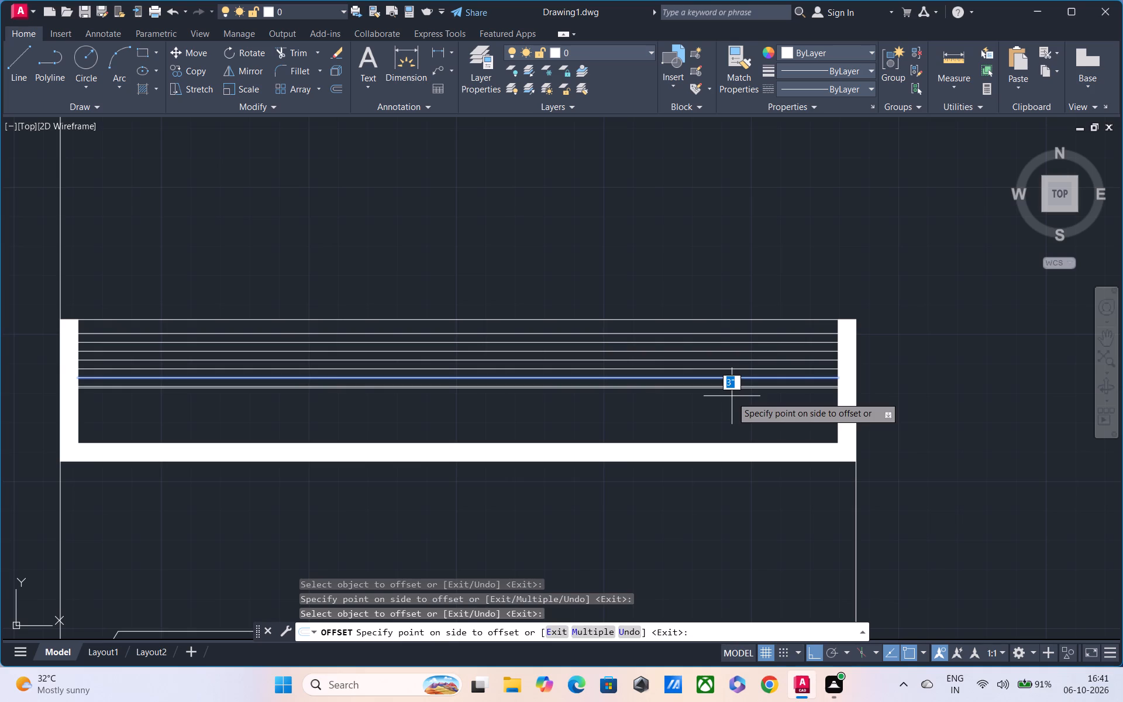
click(732, 397)
click(731, 388)
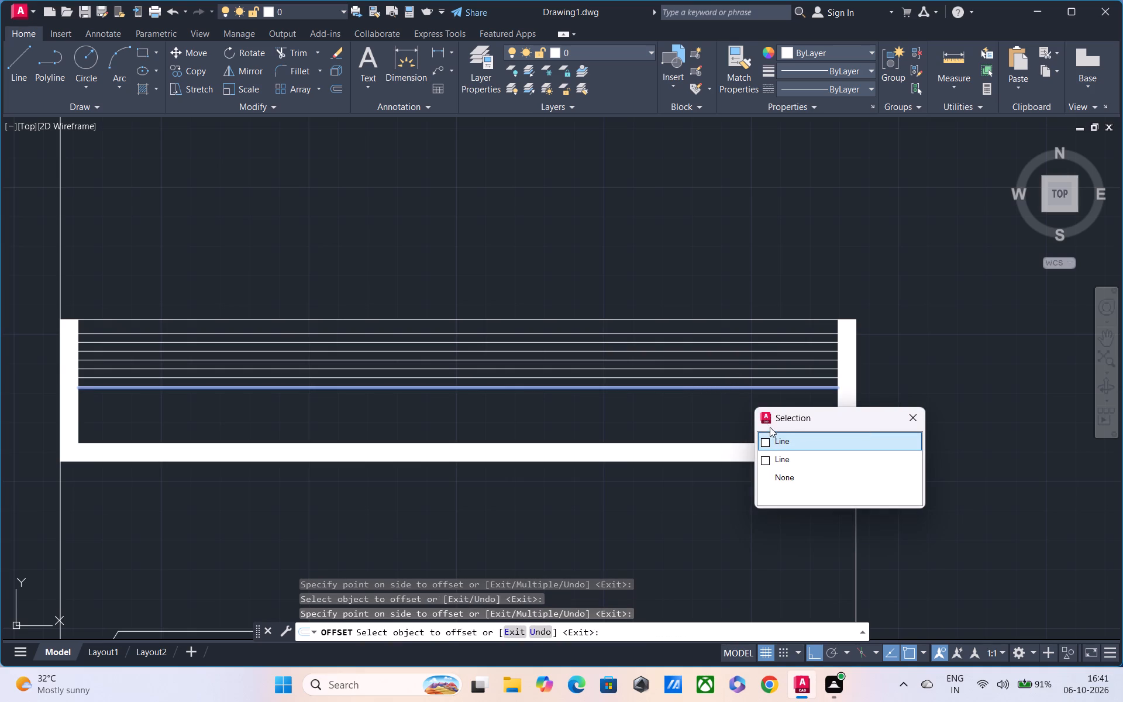
scroll(759, 419, up, 2)
key(Escape)
scroll(732, 383, up, 2)
key(Escape)
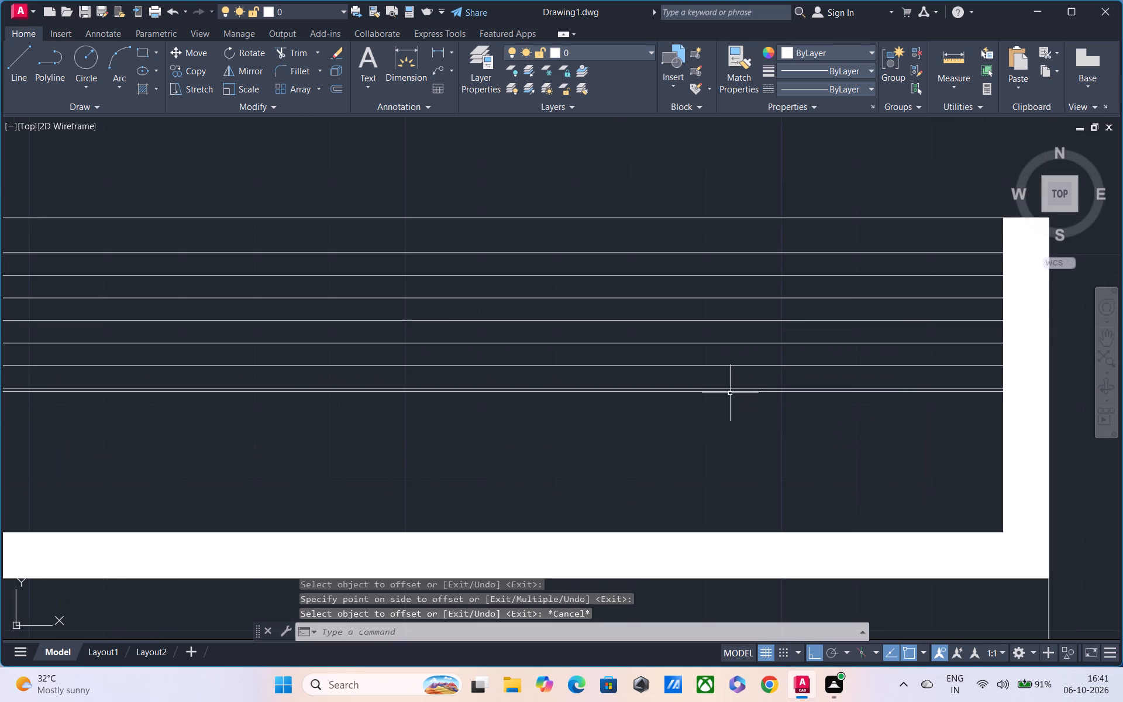
Delete the stray lower rail line lying just beneath the lowest evenly spaced rail of the roof parapet.
click(730, 393)
key(Delete)
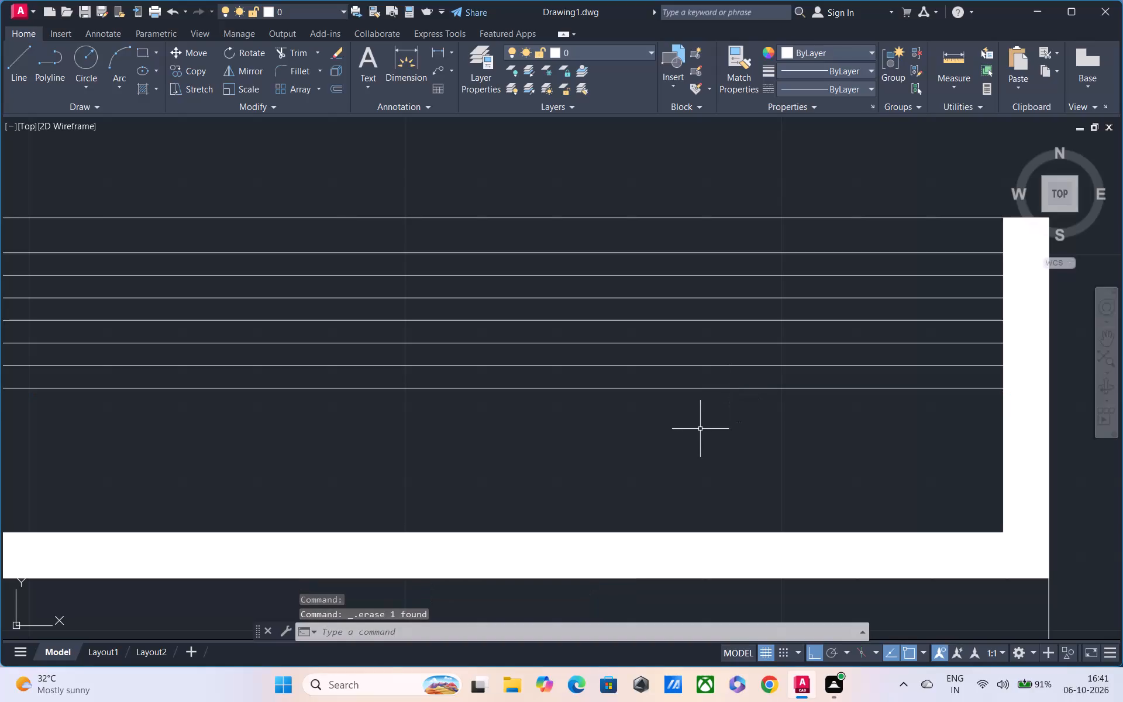
Continue offsetting the lowest parapet rail line downward at 3" spacing until the rails reach the solid bottom band.
text(O)
key(space)
text(3")
key(Return)
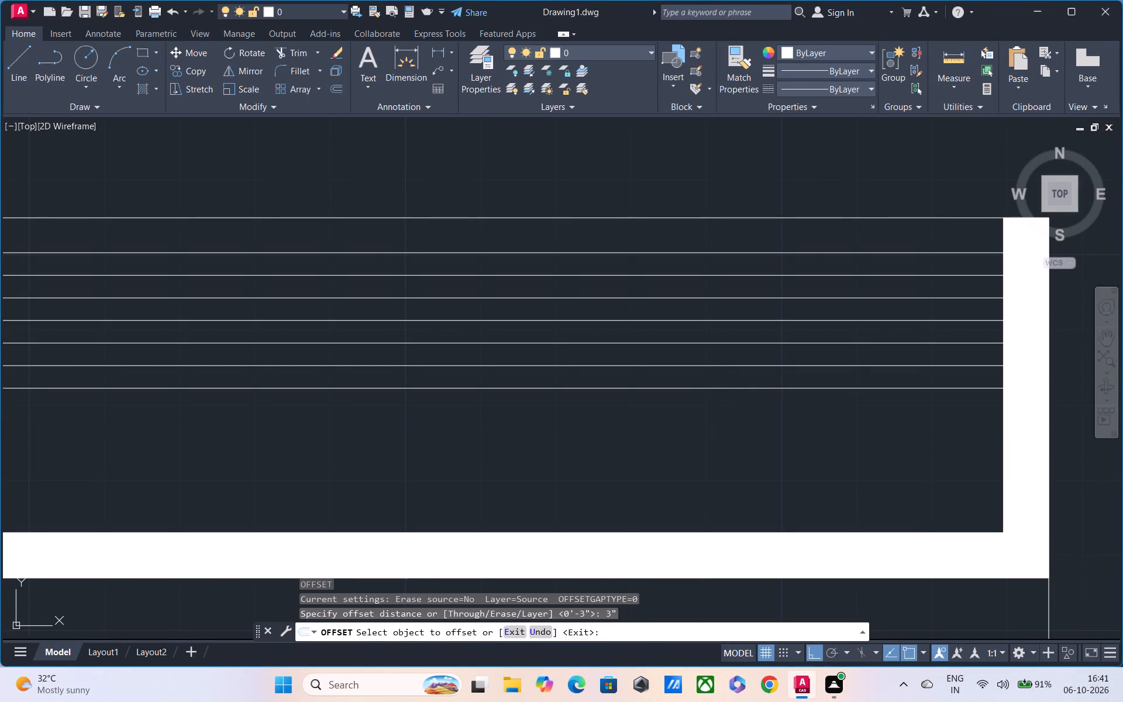
click(711, 390)
click(704, 421)
click(704, 408)
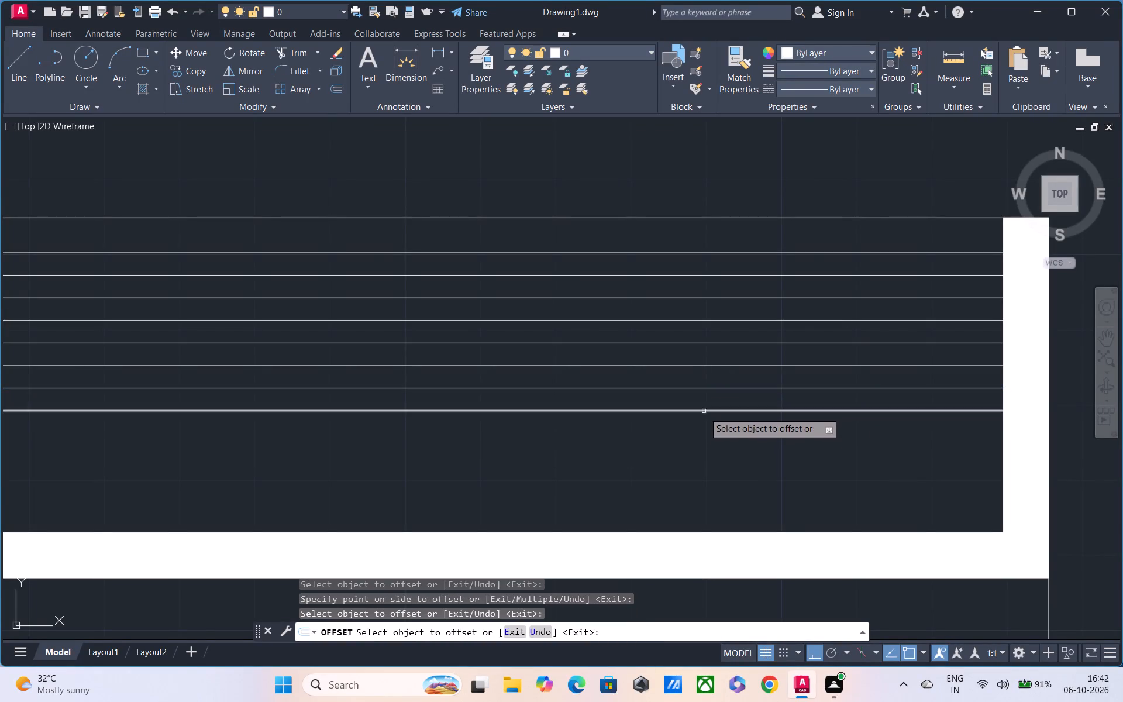
click(704, 414)
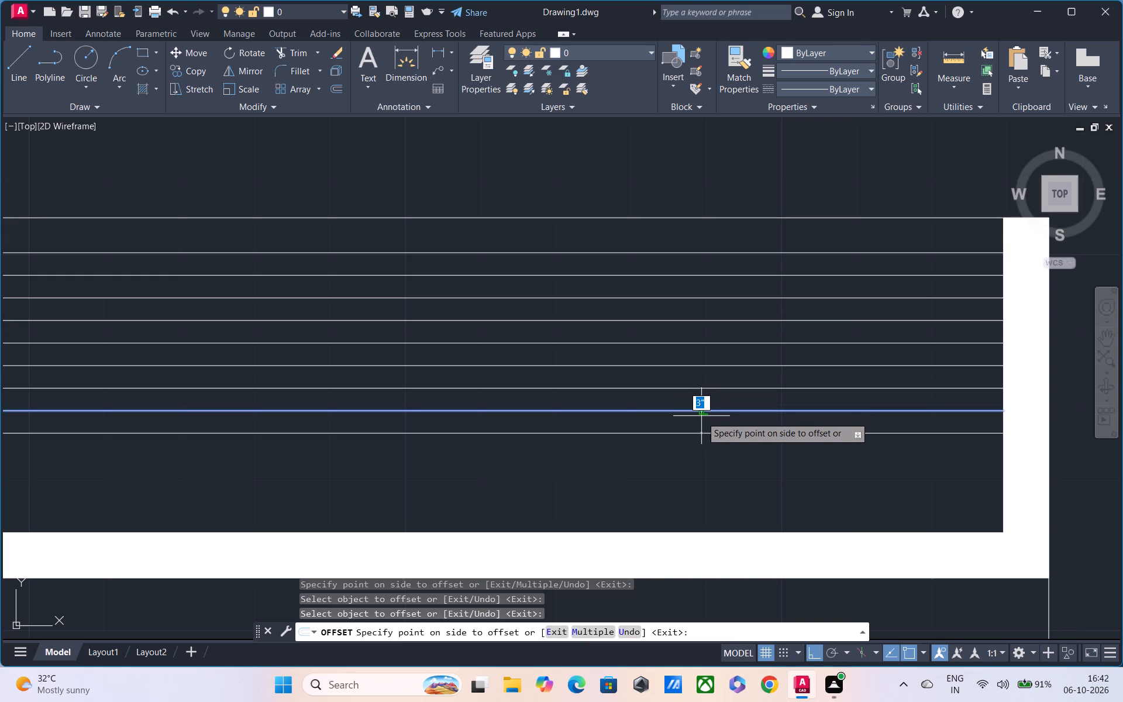
click(701, 416)
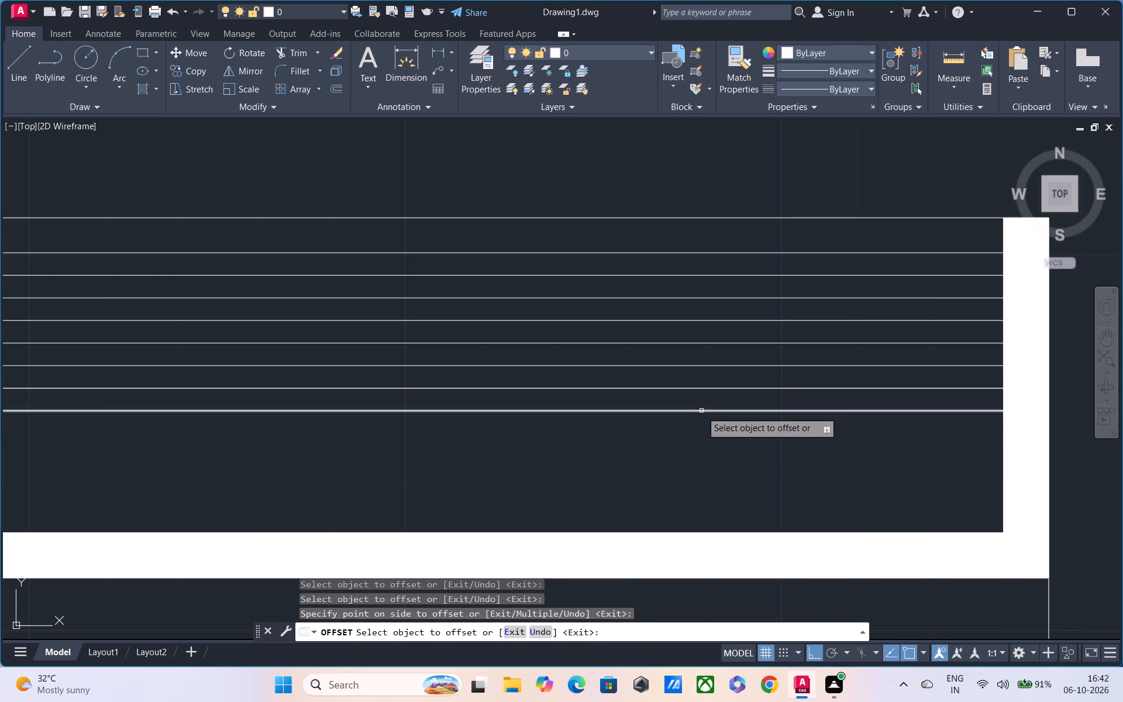
click(701, 411)
click(701, 433)
click(700, 435)
click(700, 459)
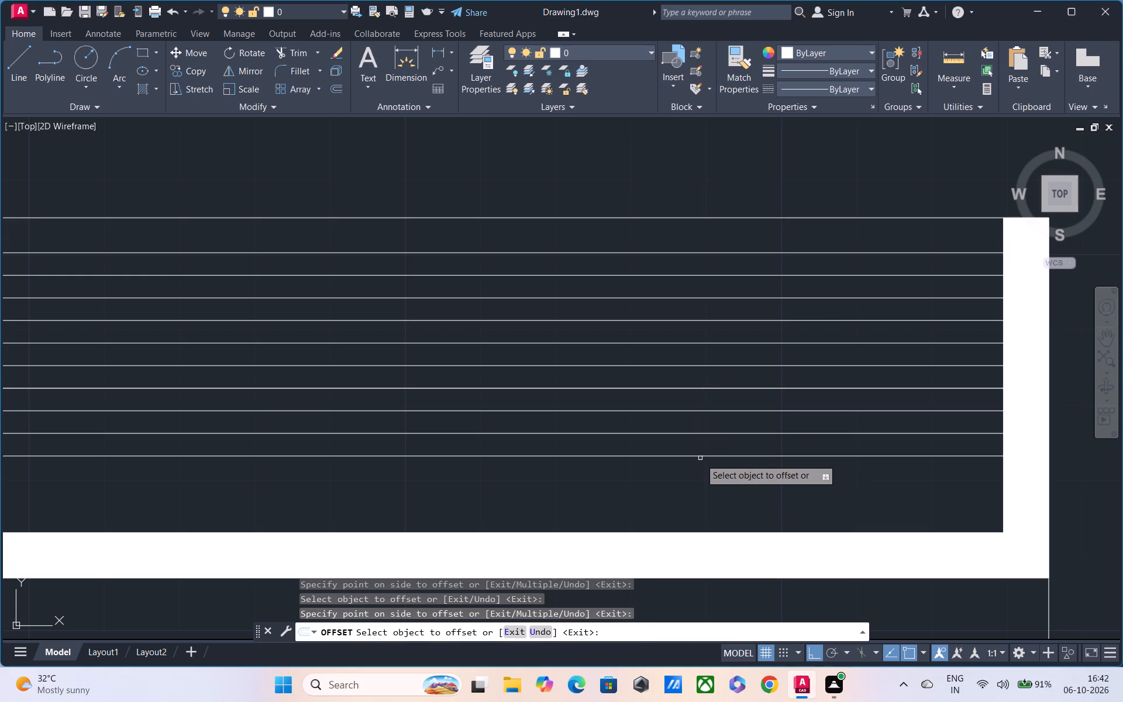
click(701, 456)
click(701, 473)
click(701, 479)
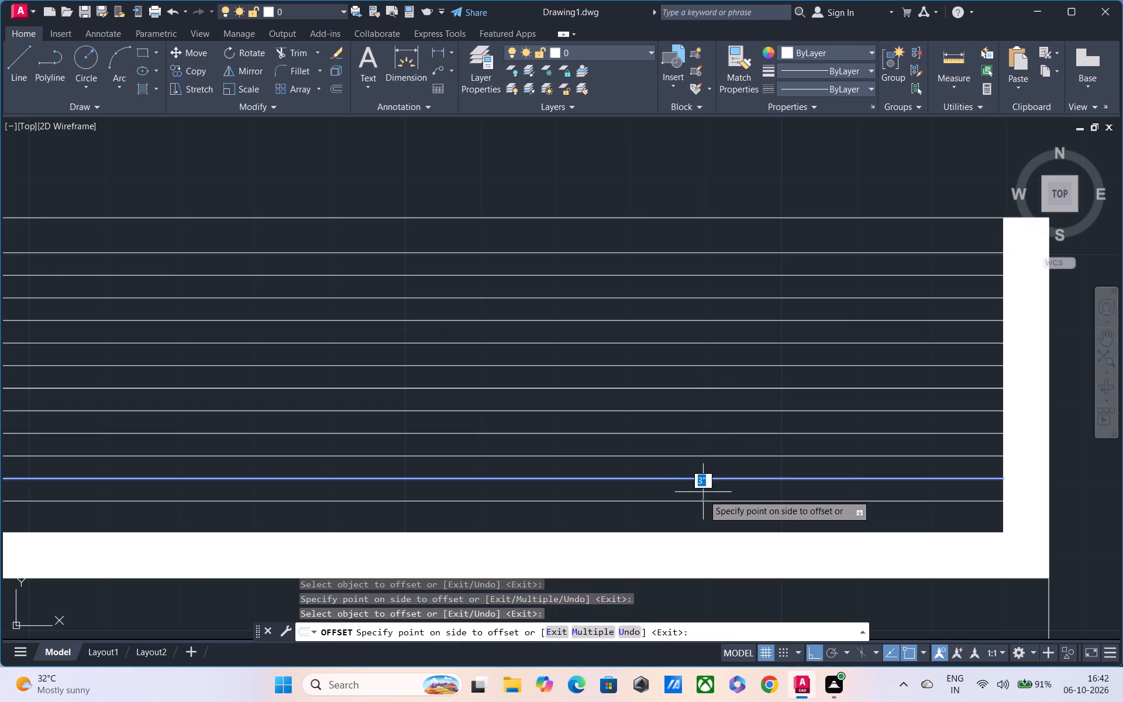
click(703, 495)
click(704, 501)
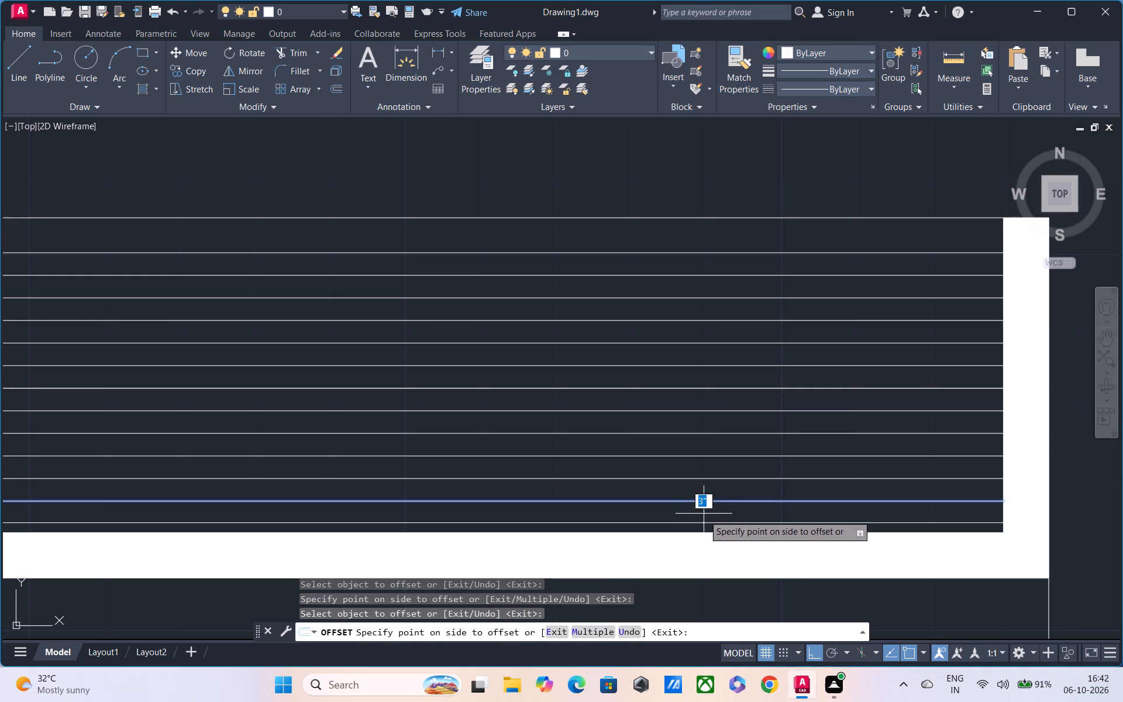
click(704, 515)
Examine the roof parapet's rail lines in relation to the balcony railing and the rest of the elevation.
scroll(711, 511, down, 2)
middle_drag(705, 428, 771, 291)
scroll(771, 291, down, 1)
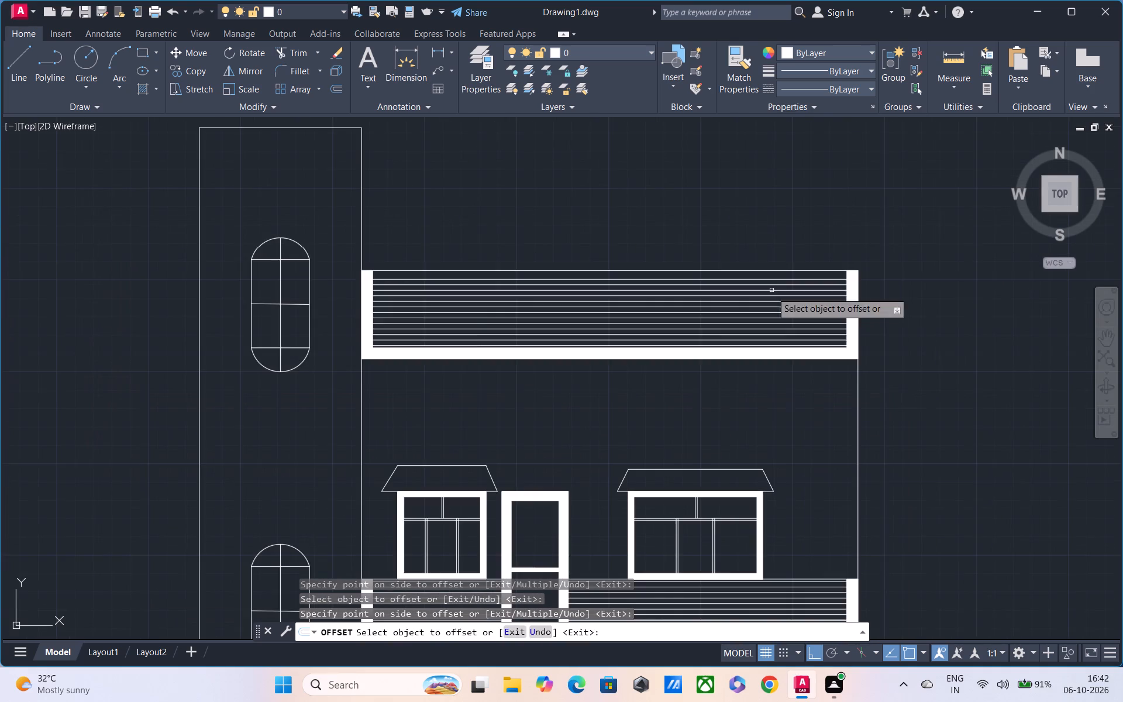
scroll(675, 389, down, 1)
scroll(476, 370, up, 1)
scroll(580, 329, up, 1)
middle_drag(563, 312, 506, 366)
scroll(502, 363, down, 2)
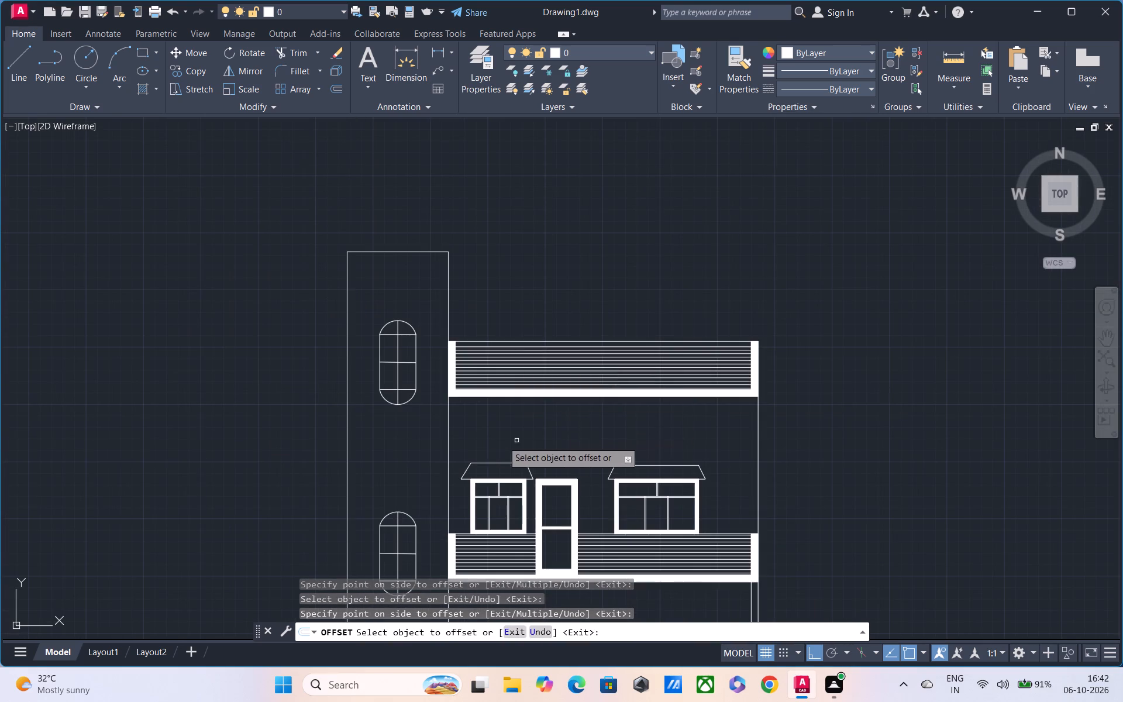
middle_drag(441, 424, 481, 393)
middle_drag(662, 328, 662, 328)
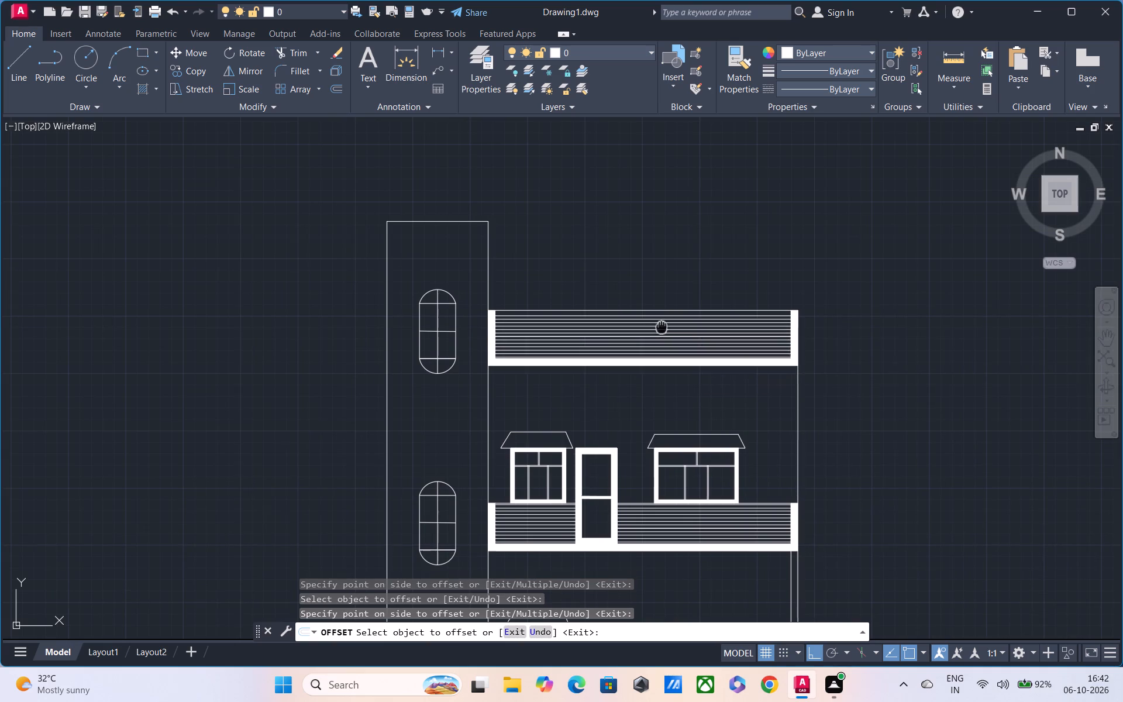
middle_drag(662, 328, 598, 409)
Offset the top edge line of the parapet's solid bottom band 3" upward, repeating from each copy to make six intermediate lines.
scroll(567, 427, up, 2)
middle_drag(561, 429, 543, 359)
scroll(540, 381, up, 2)
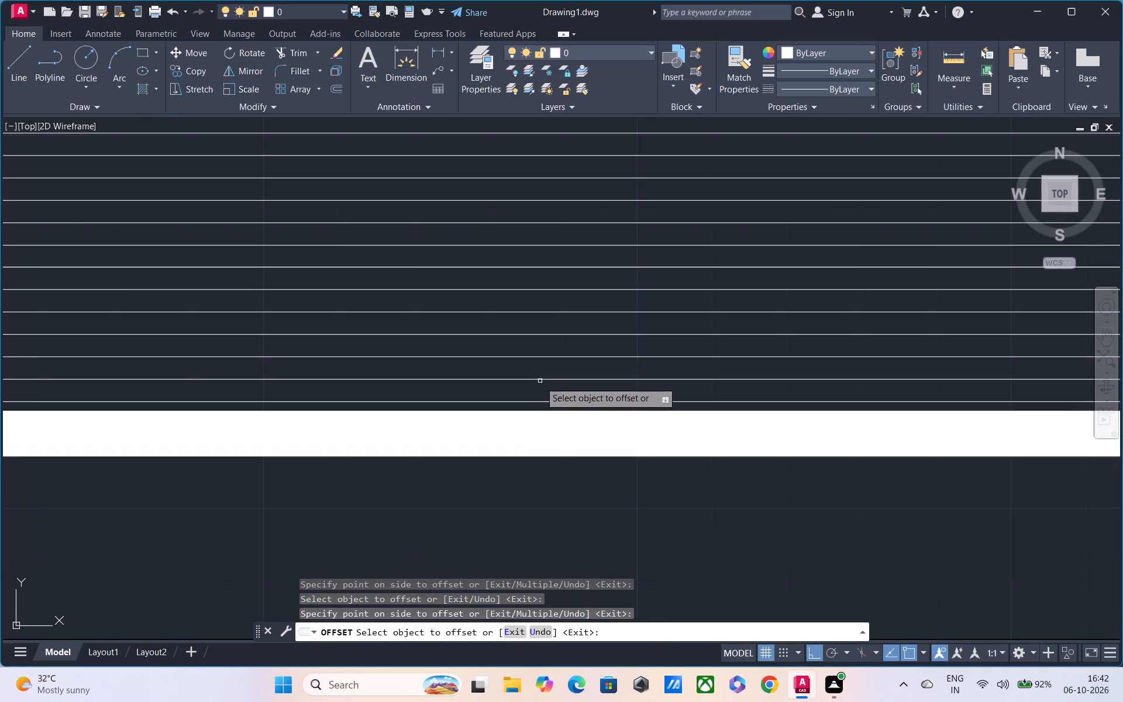
click(530, 413)
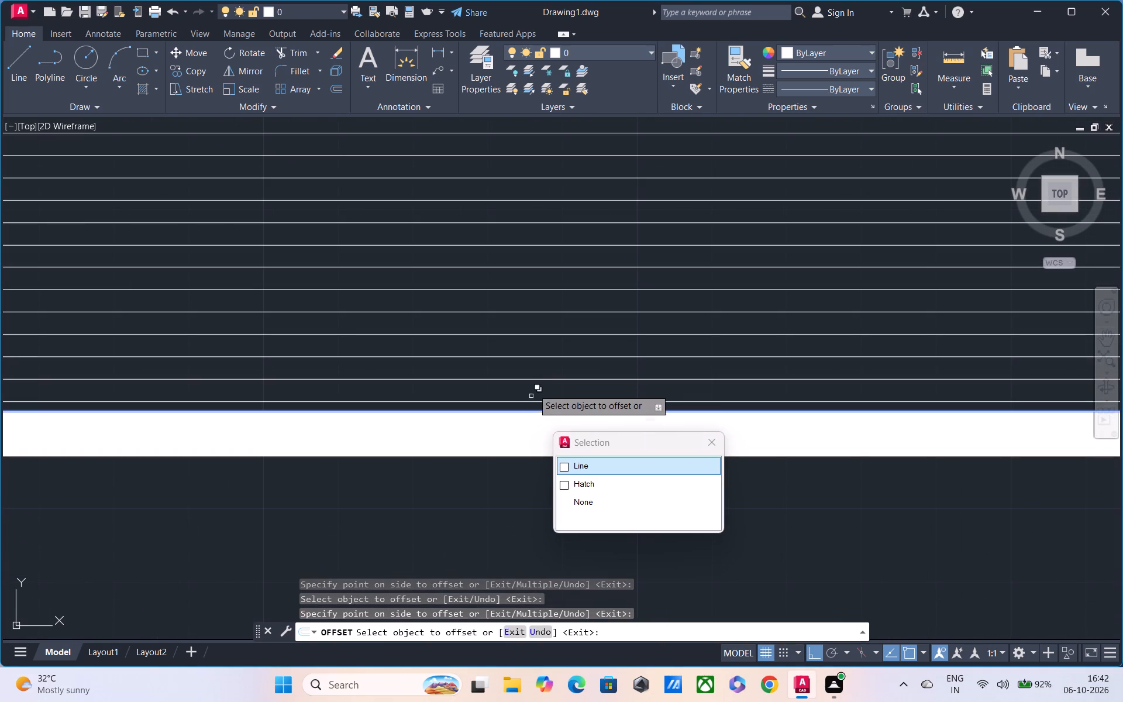
click(563, 467)
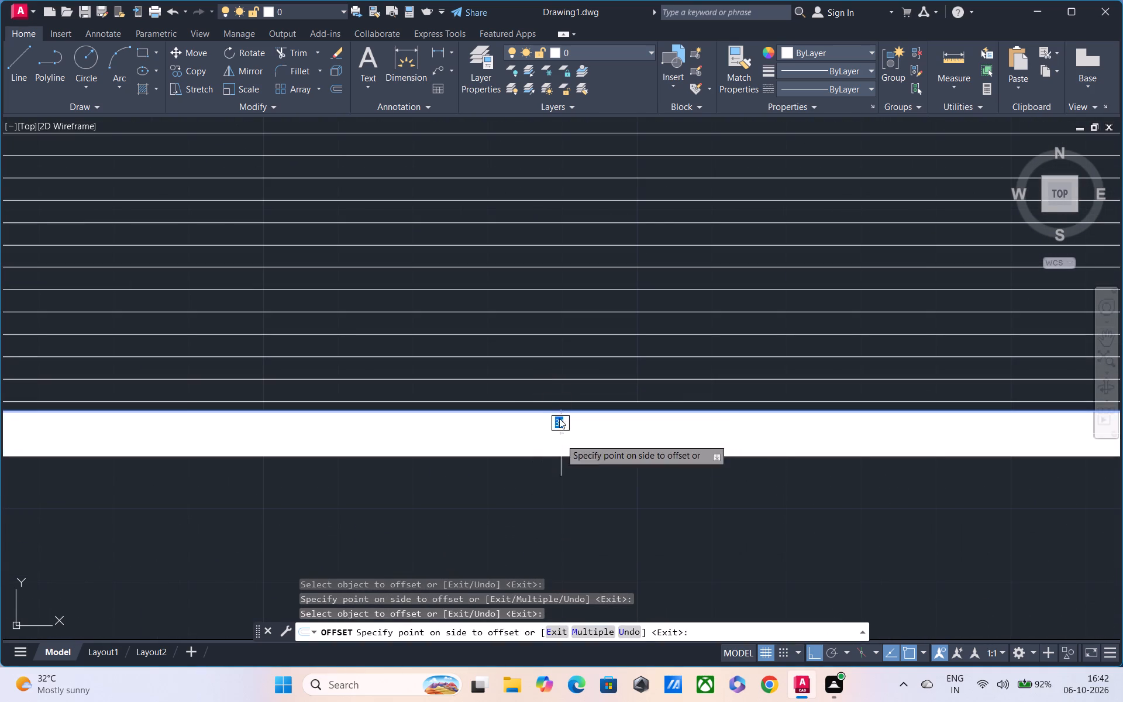
click(555, 396)
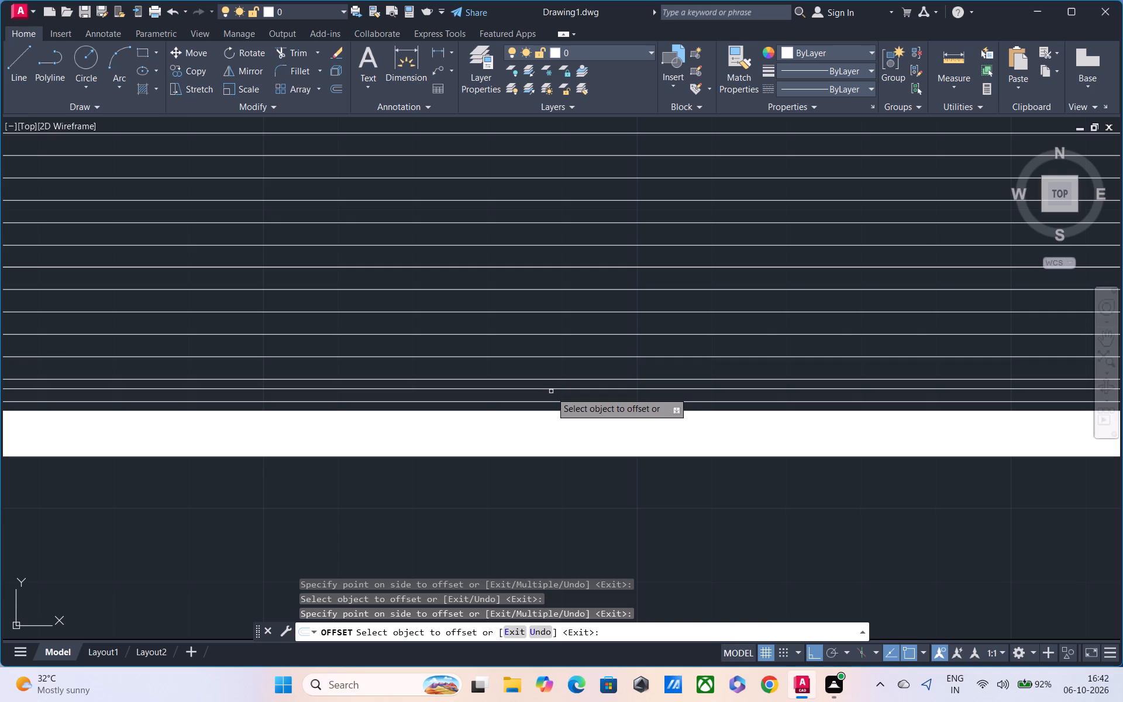
click(551, 390)
click(548, 376)
click(547, 368)
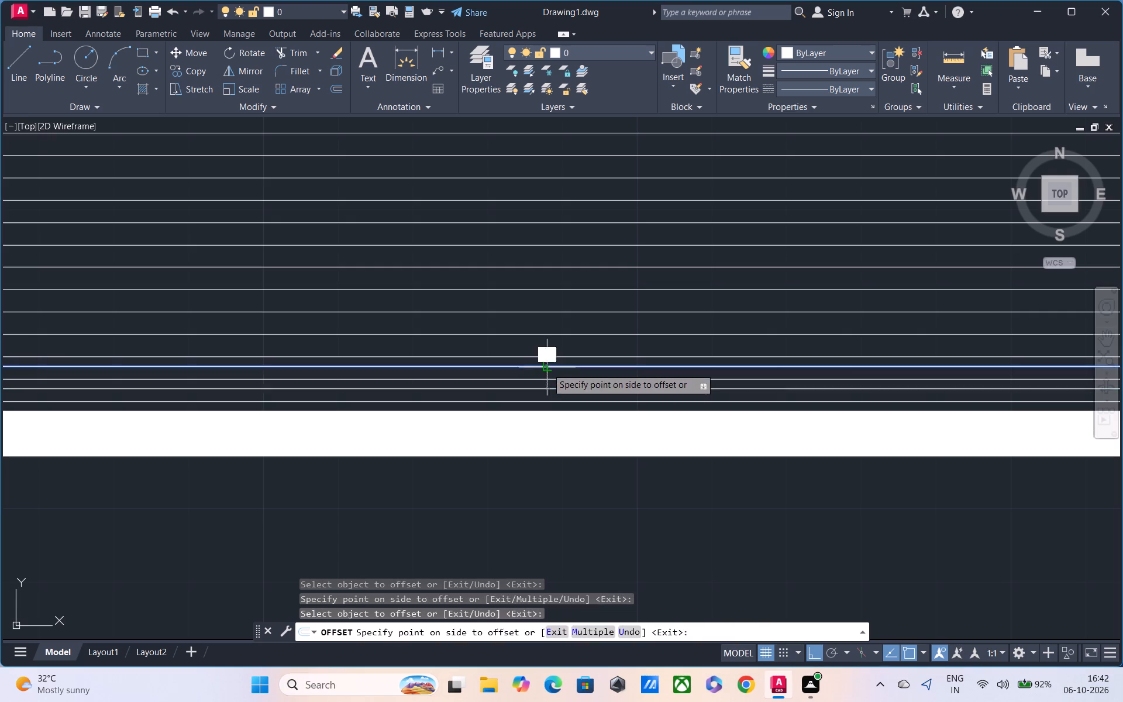
click(546, 354)
click(546, 345)
click(542, 328)
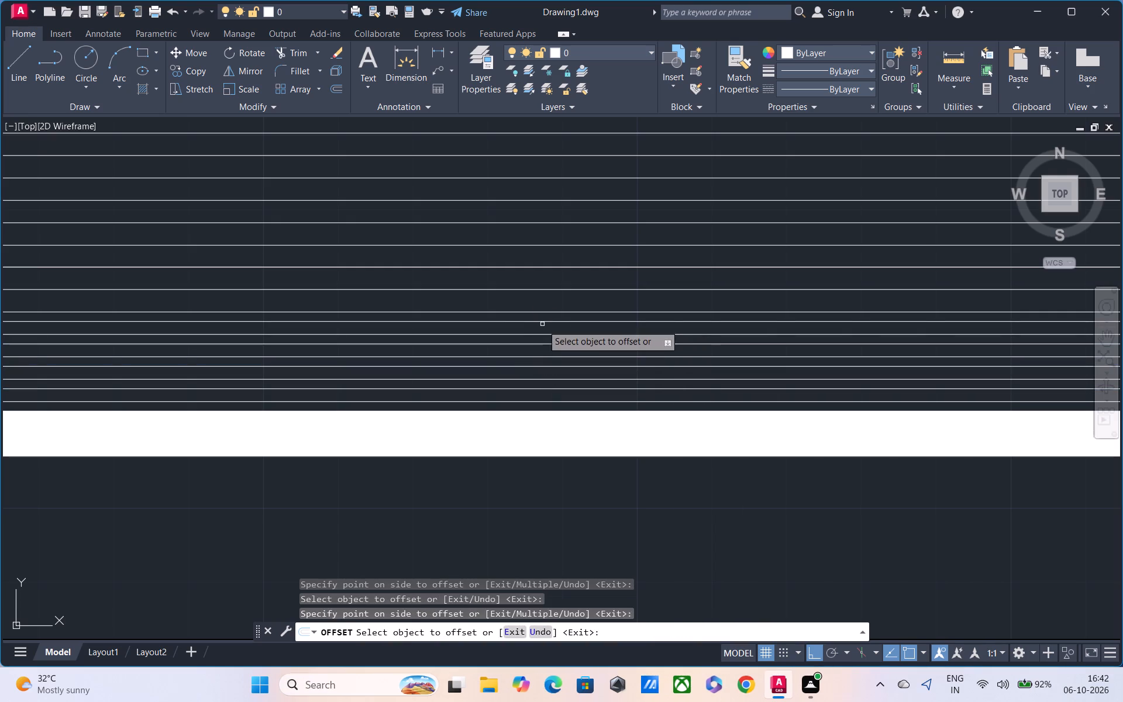
click(542, 324)
click(542, 313)
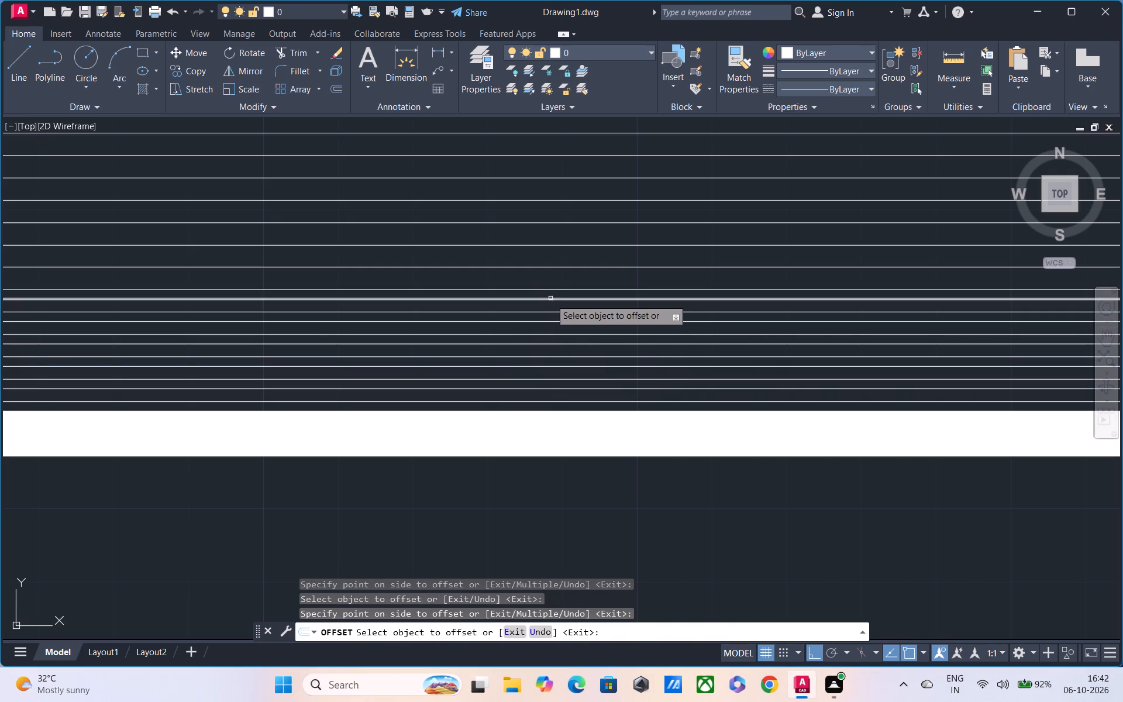
click(550, 299)
click(550, 292)
Keep offsetting the topmost intermediate line upward at 3" spacing, making eight more copies up to the parapet's top line.
middle_drag(557, 285, 566, 335)
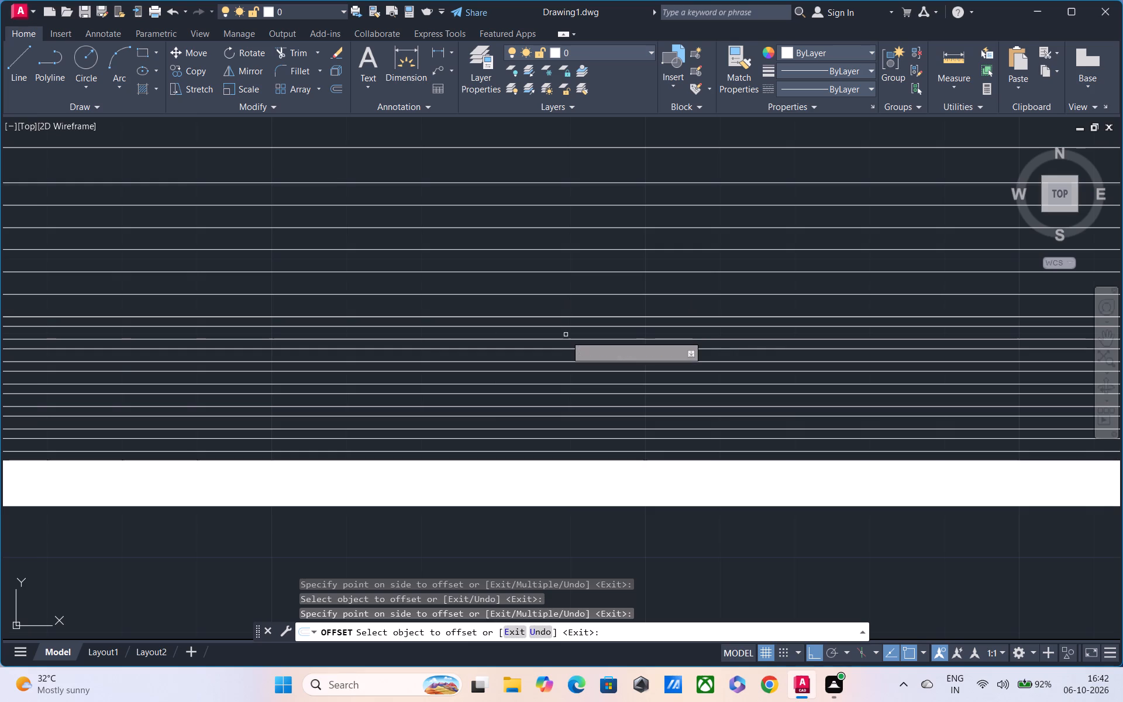
click(563, 325)
click(561, 315)
click(560, 308)
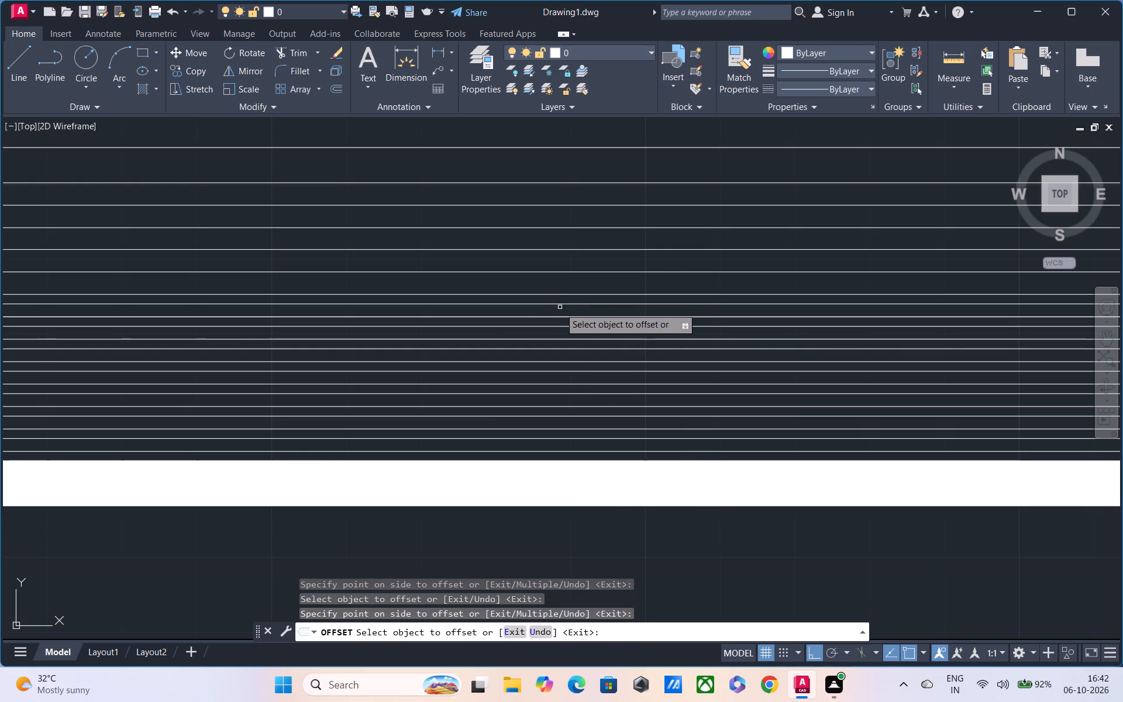
click(559, 308)
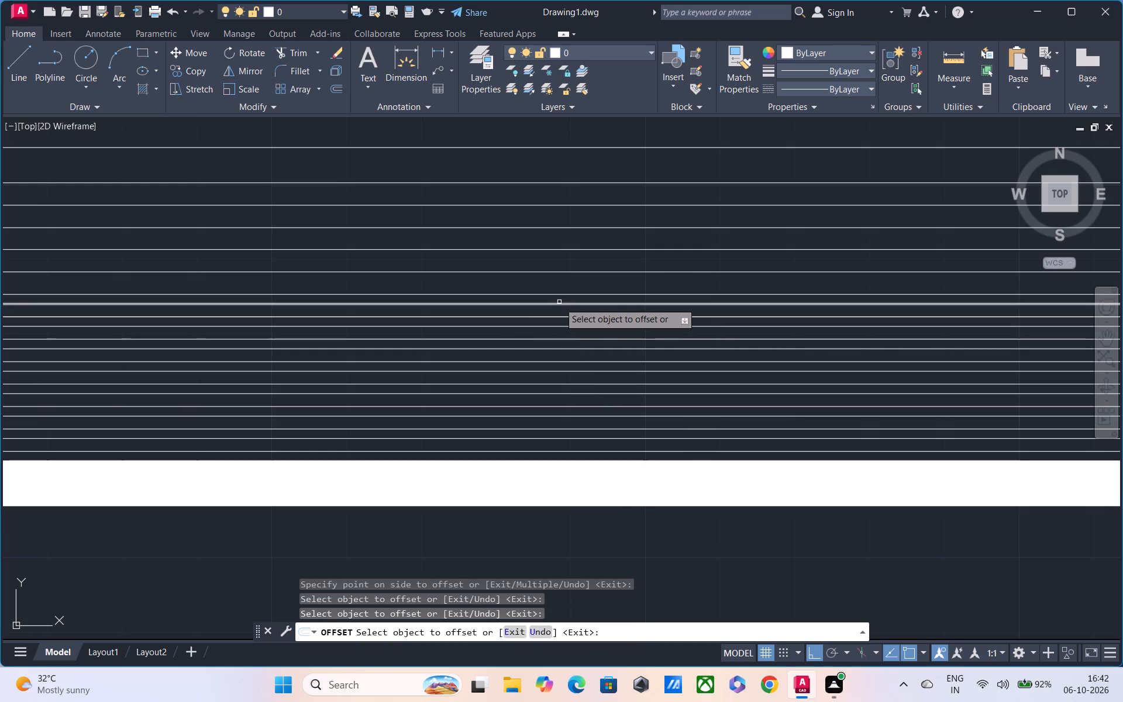
click(559, 302)
click(559, 287)
click(559, 281)
click(559, 272)
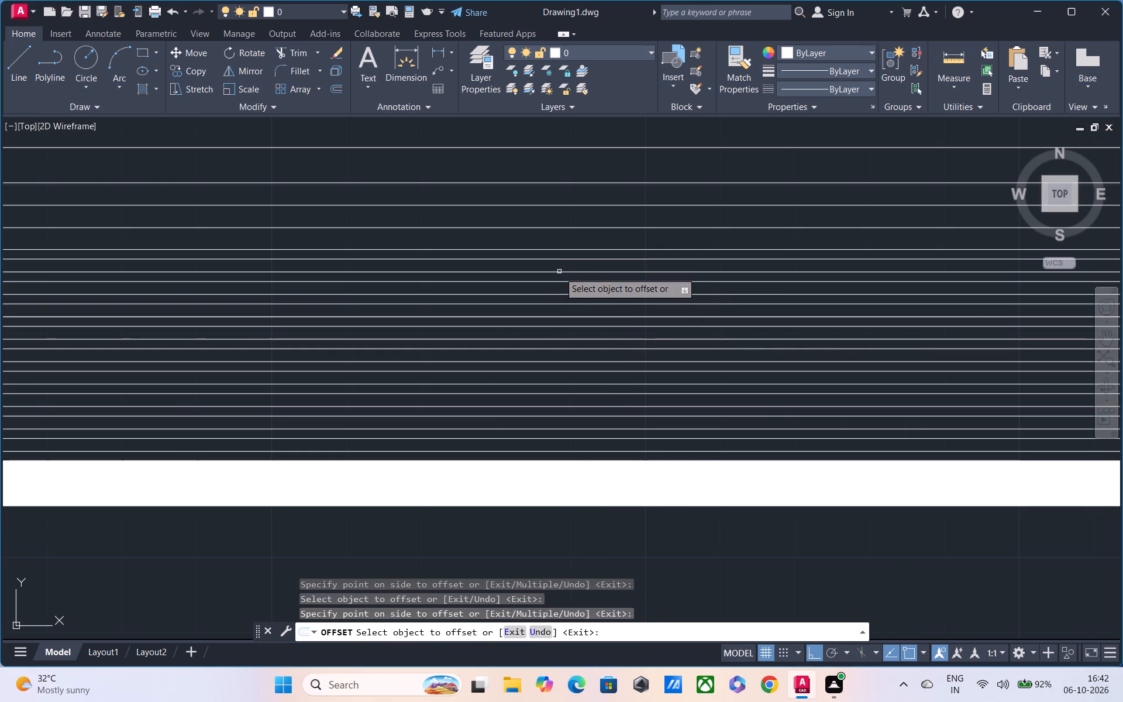
click(559, 260)
click(558, 245)
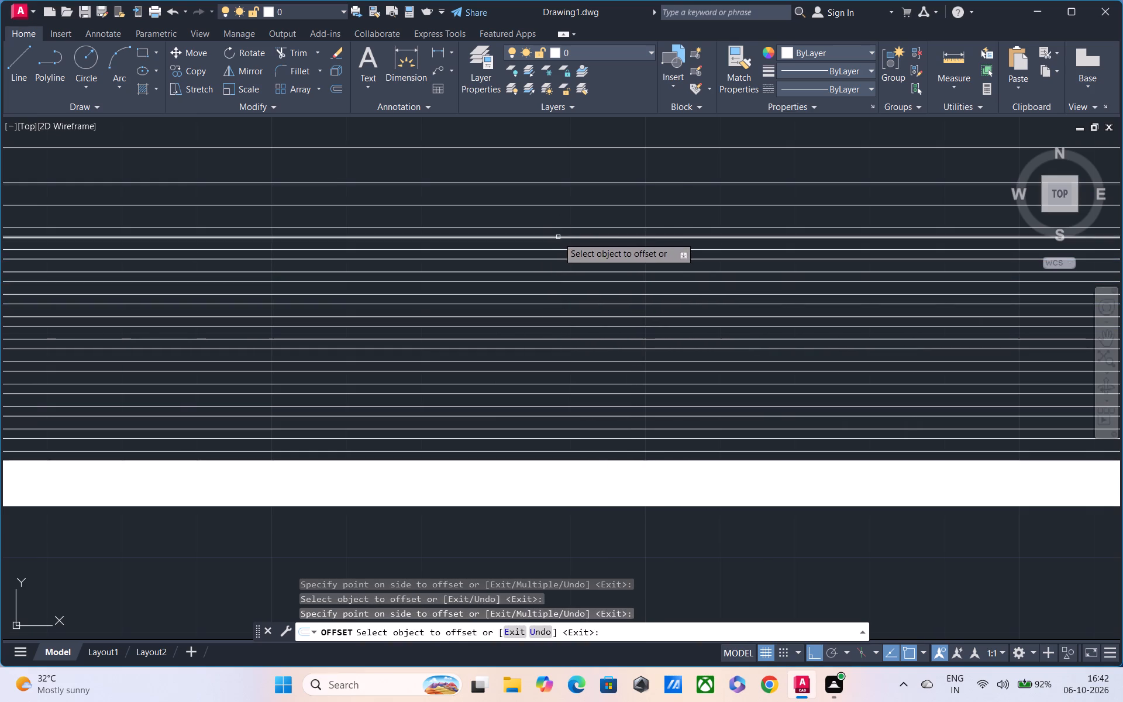
click(558, 238)
click(558, 224)
click(558, 214)
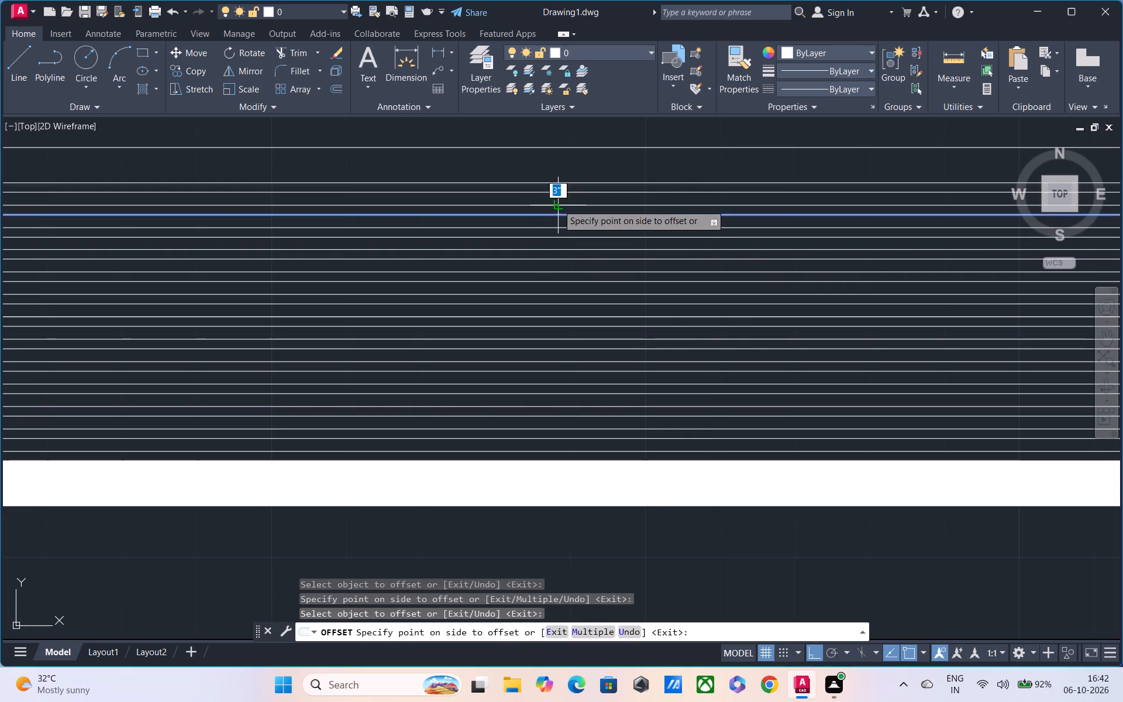
click(557, 204)
click(557, 193)
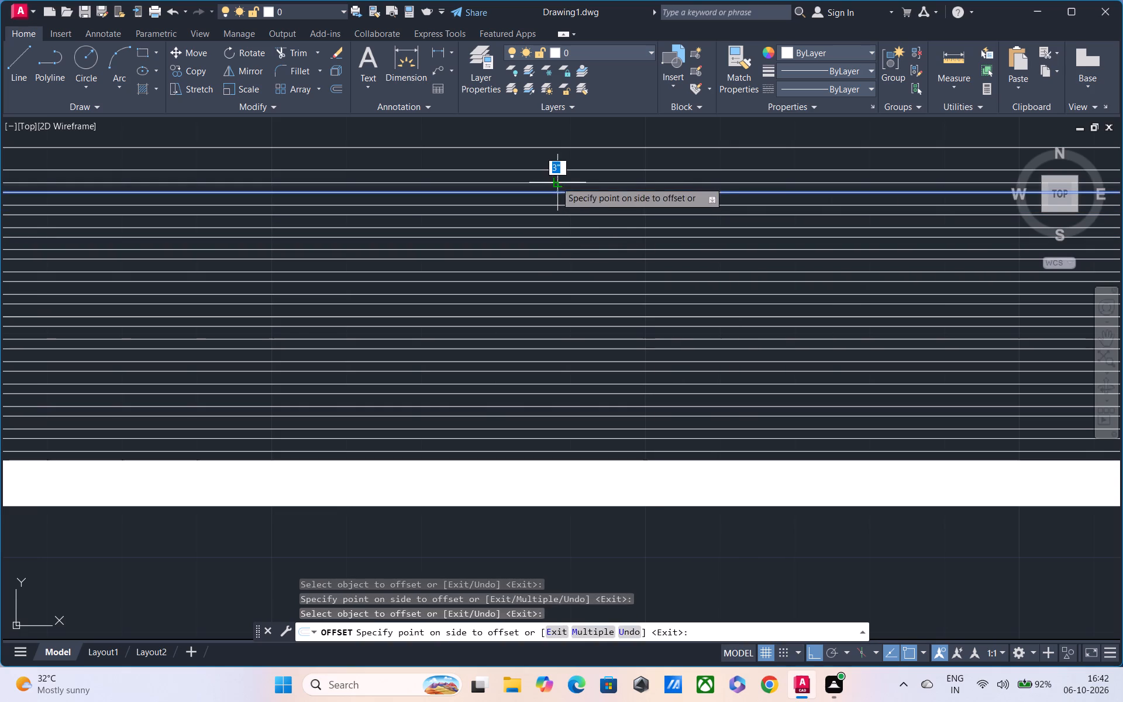
click(556, 181)
click(553, 168)
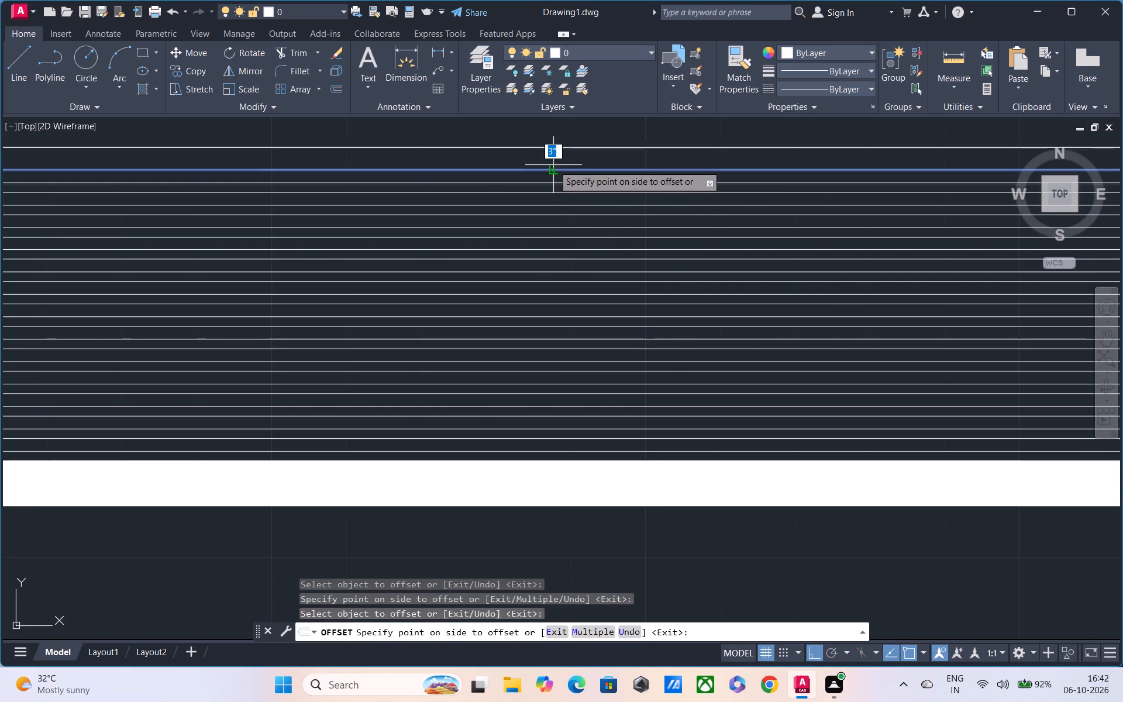
click(553, 163)
Review the completed parapet railing within the whole front elevation above the floor plan.
middle_drag(555, 167, 543, 248)
scroll(543, 248, down, 2)
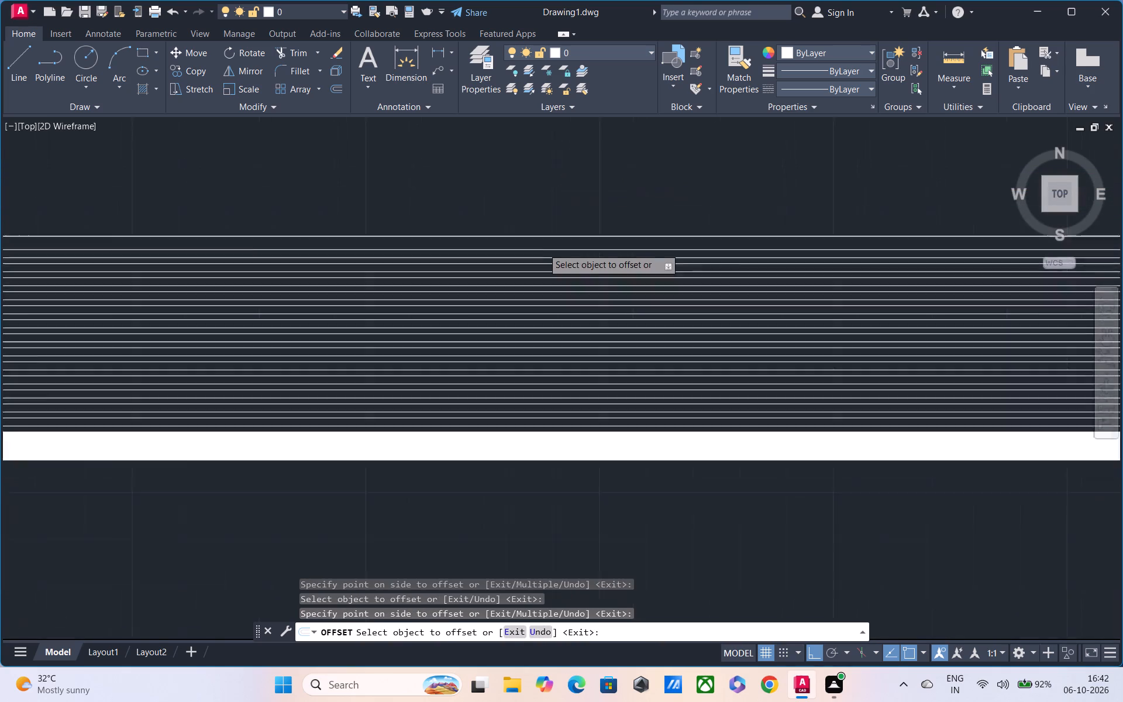
scroll(543, 249, down, 1)
middle_drag(445, 395, 421, 403)
scroll(428, 388, down, 2)
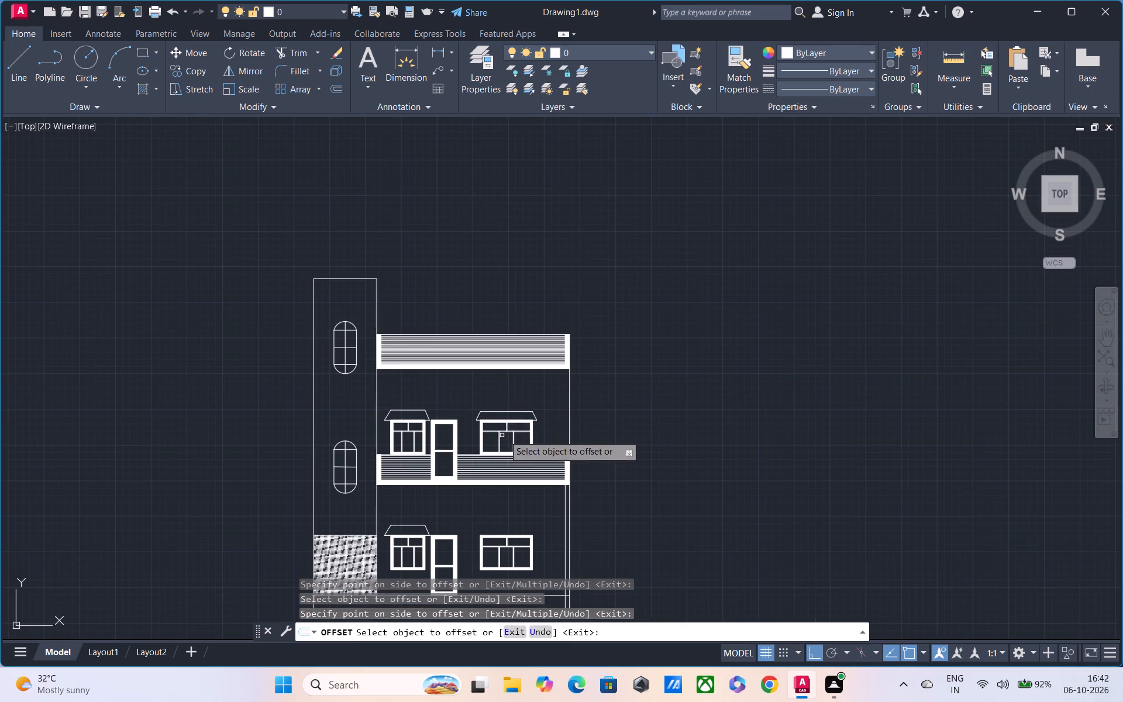
middle_drag(508, 393, 509, 312)
middle_drag(494, 438, 485, 373)
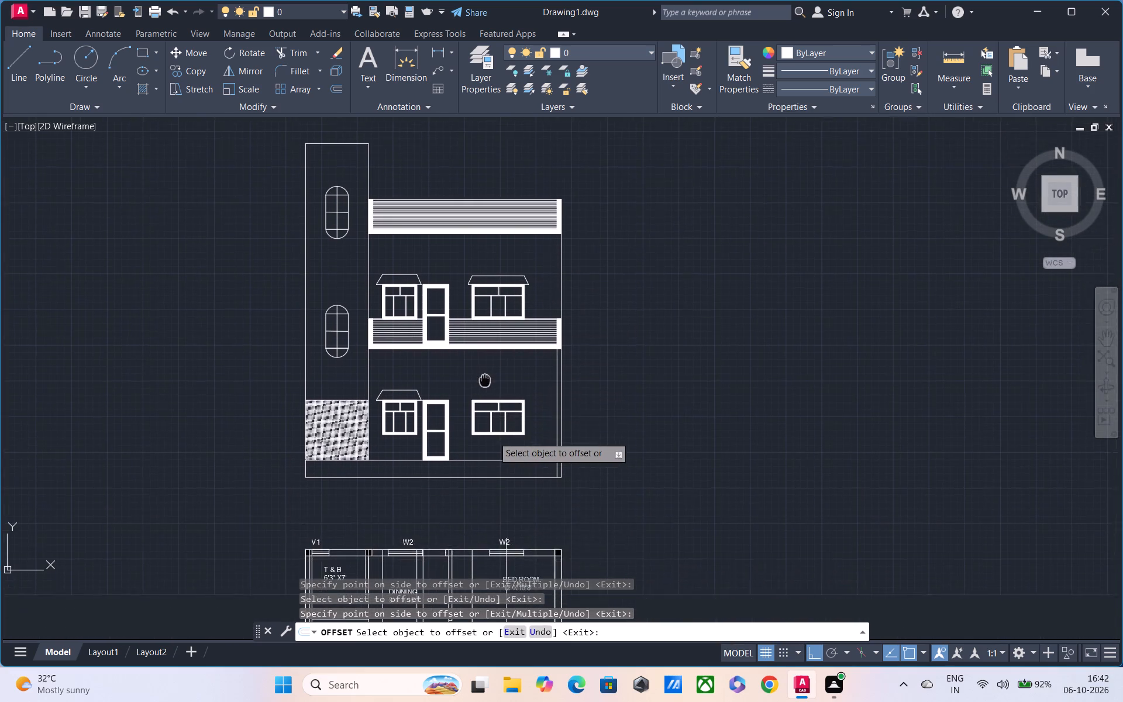
Erase the long vertical projection lines running down through the floor plan and below the balcony.
middle_drag(485, 373, 484, 370)
scroll(484, 370, down, 1)
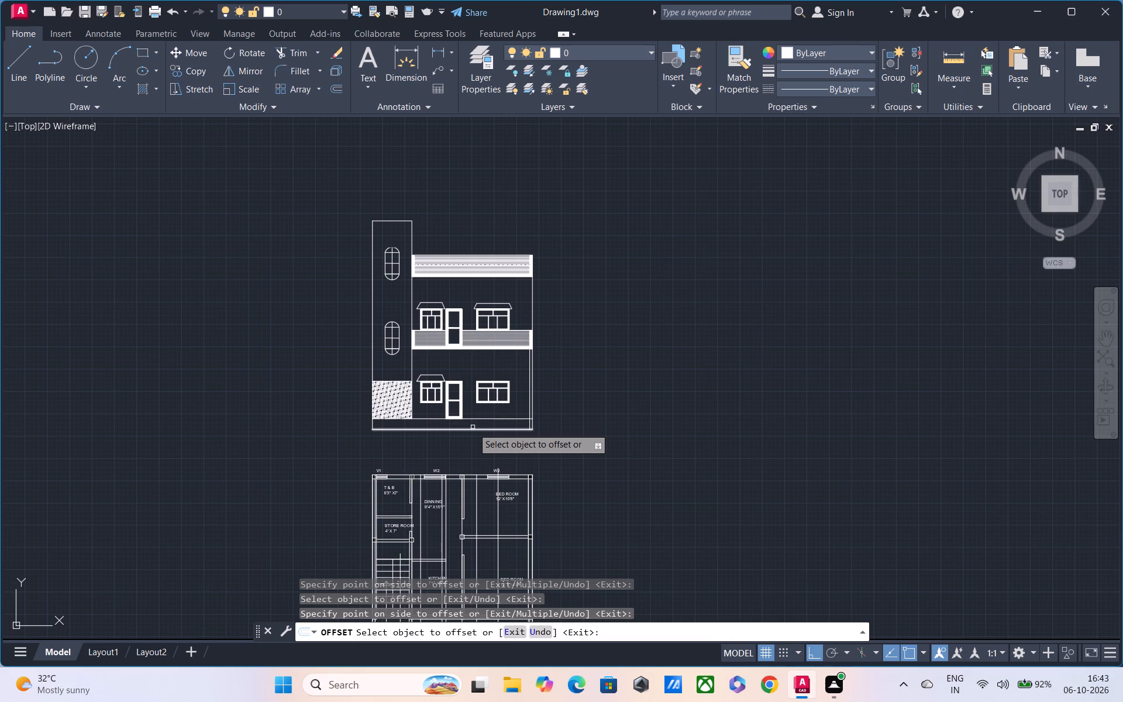
key(Escape)
middle_drag(609, 545, 611, 429)
key(Escape)
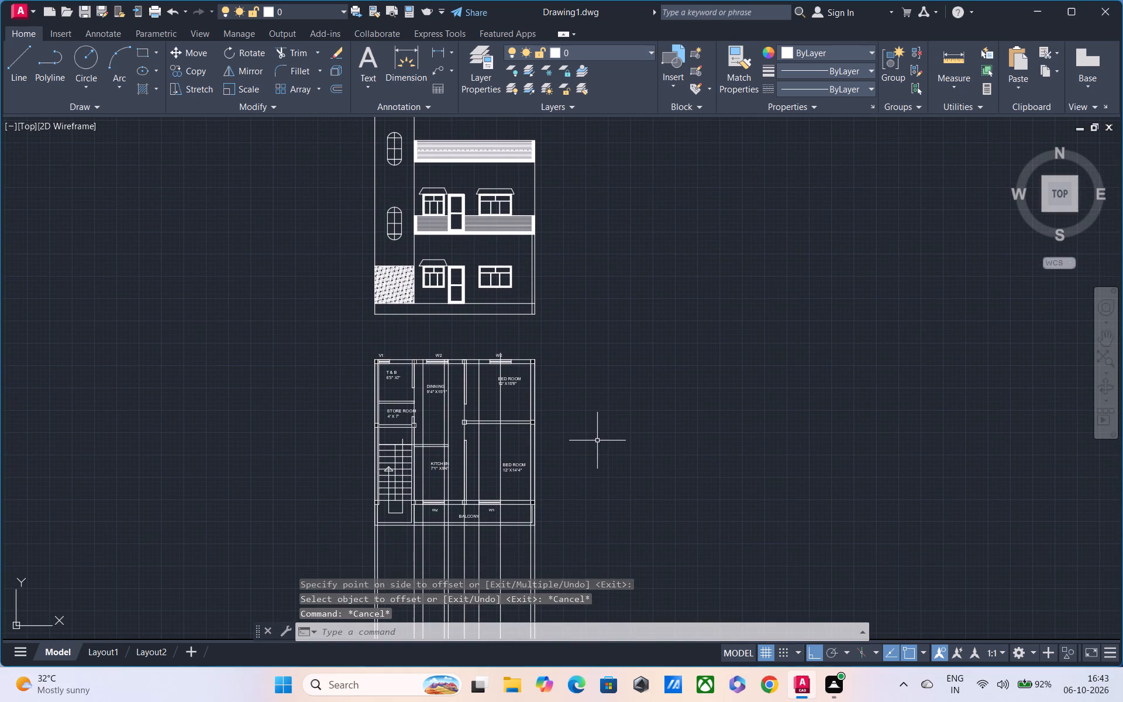
key(Escape)
key(Escape)
key(Escape)
key(Escape)
key(Escape)
middle_drag(590, 443, 550, 395)
middle_drag(557, 484, 554, 464)
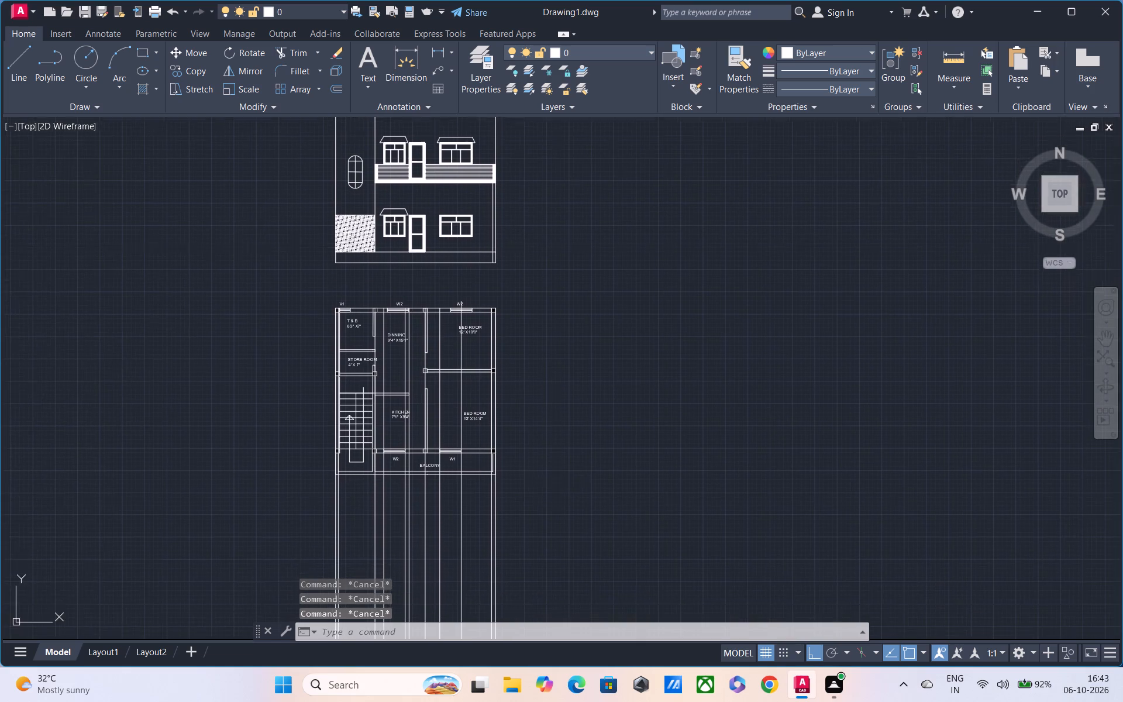
middle_drag(554, 464, 559, 335)
drag(612, 384, 181, 531)
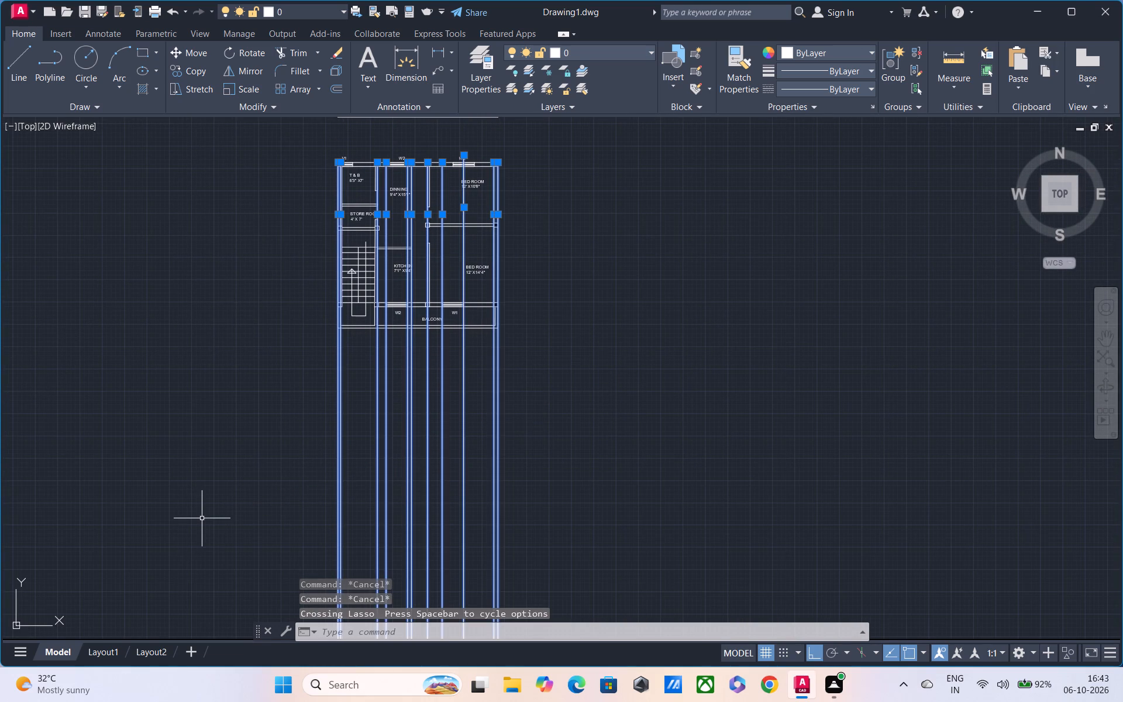
key(Delete)
Recolour the solid hatch of the column where the 12' X14'4" bedroom's outer wall meets the balcony to dark red 153,27,30.
middle_drag(221, 539, 222, 620)
scroll(223, 586, down, 1)
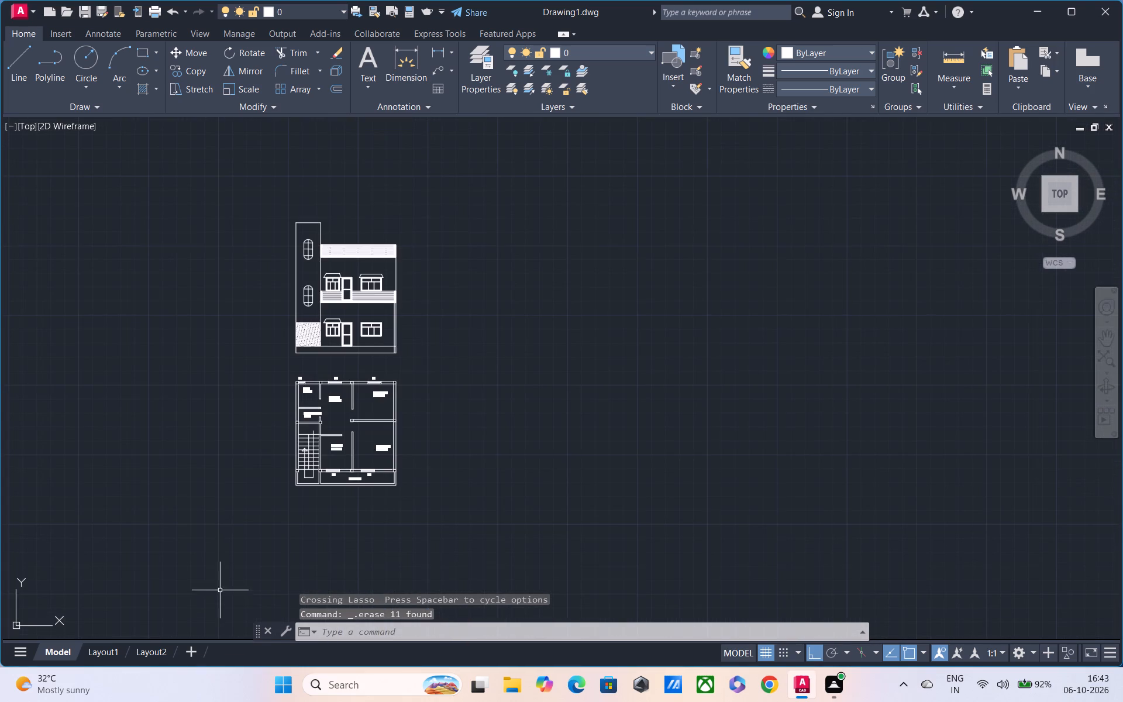
middle_drag(232, 526, 230, 473)
scroll(225, 387, up, 2)
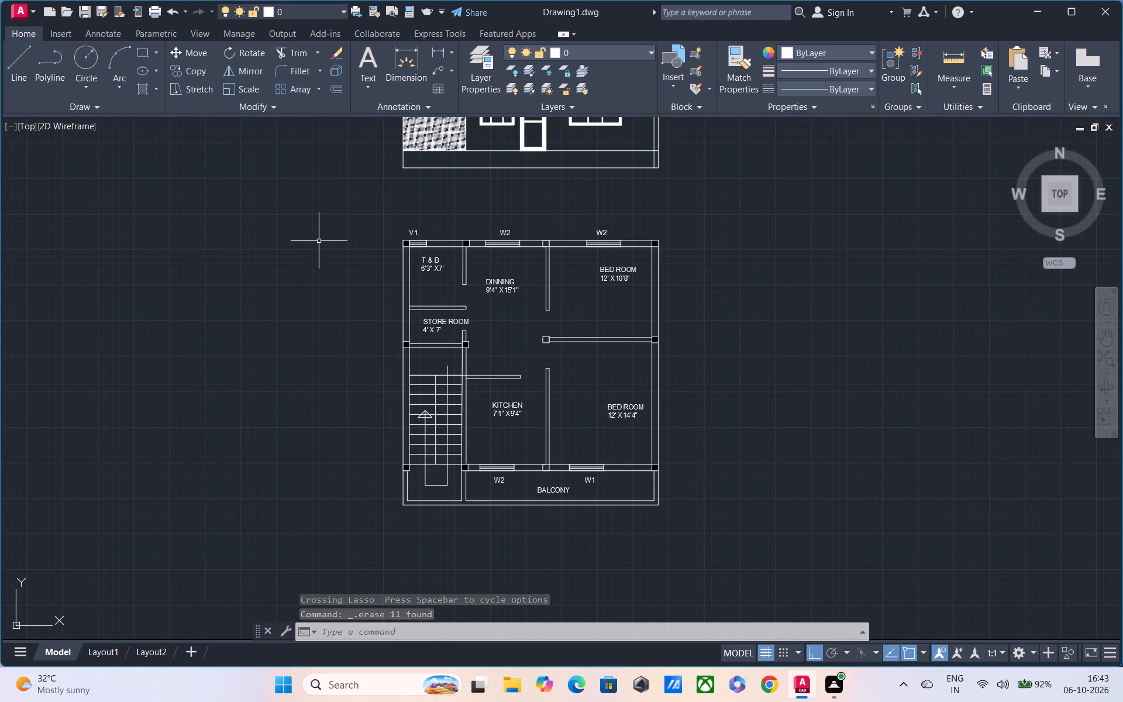
click(325, 224)
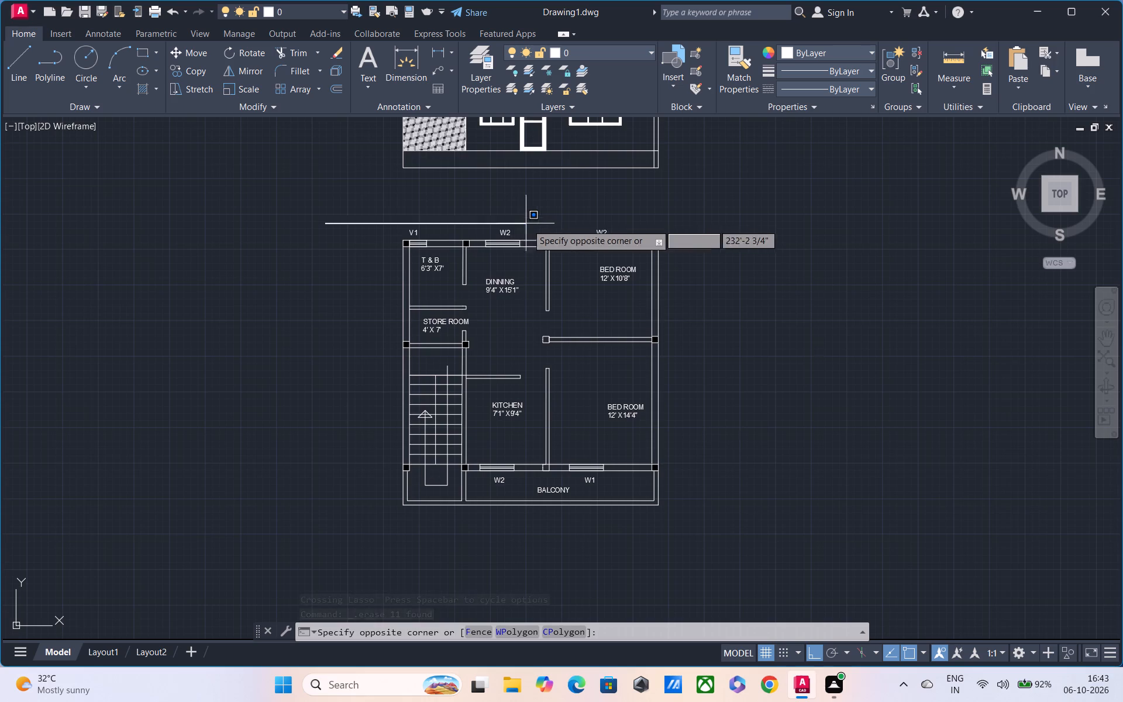
key(Escape)
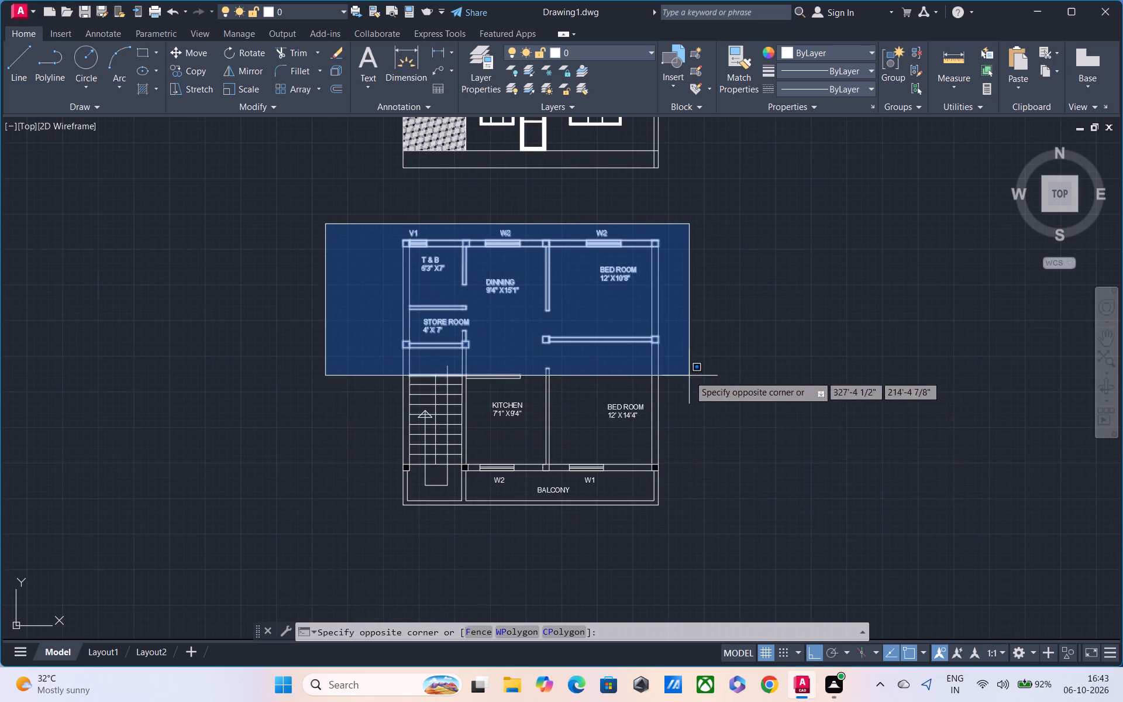
scroll(662, 470, up, 3)
click(634, 469)
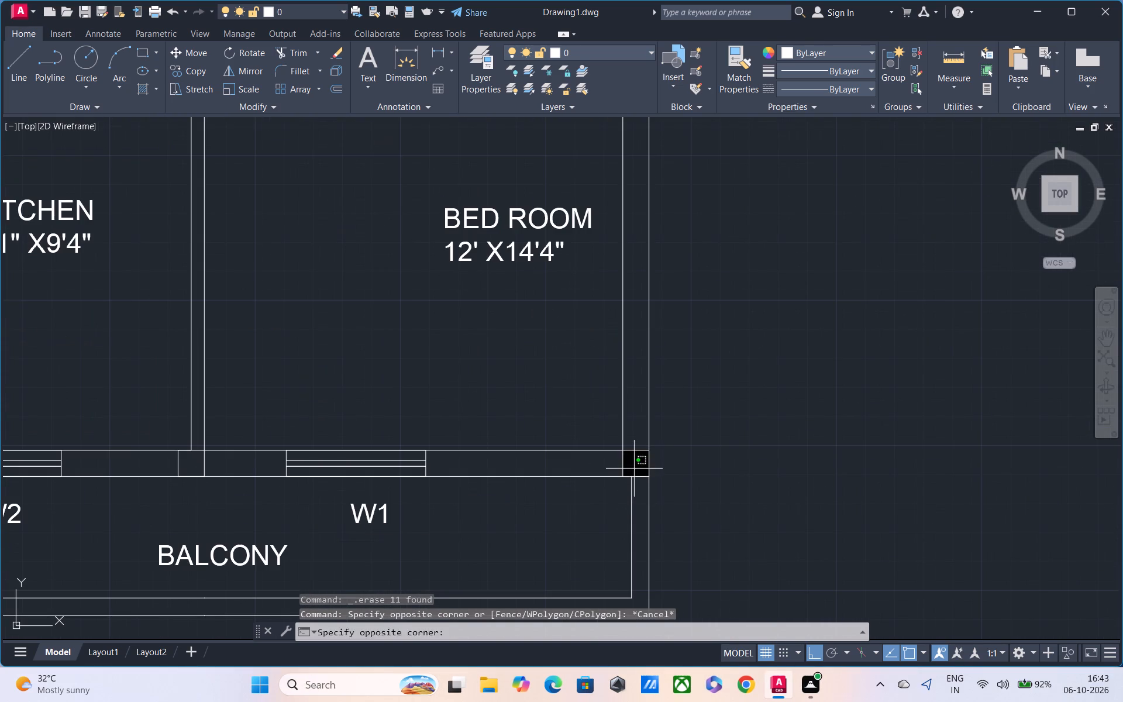
scroll(633, 475, down, 1)
middle_drag(635, 480, 651, 638)
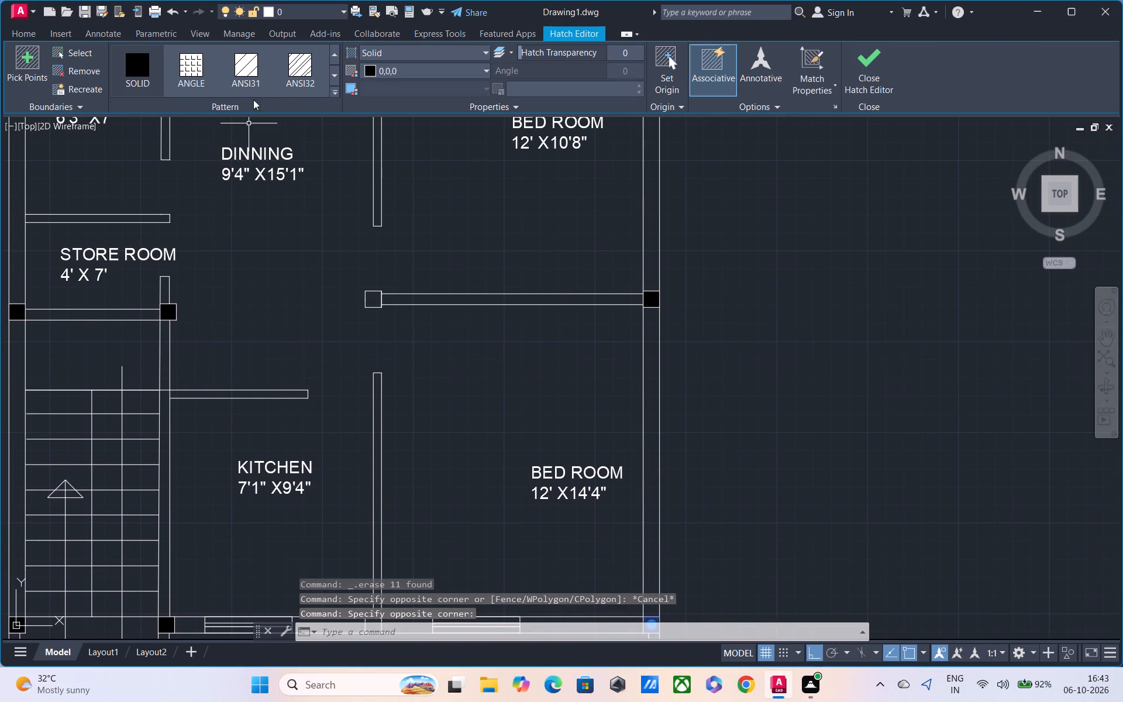
click(370, 68)
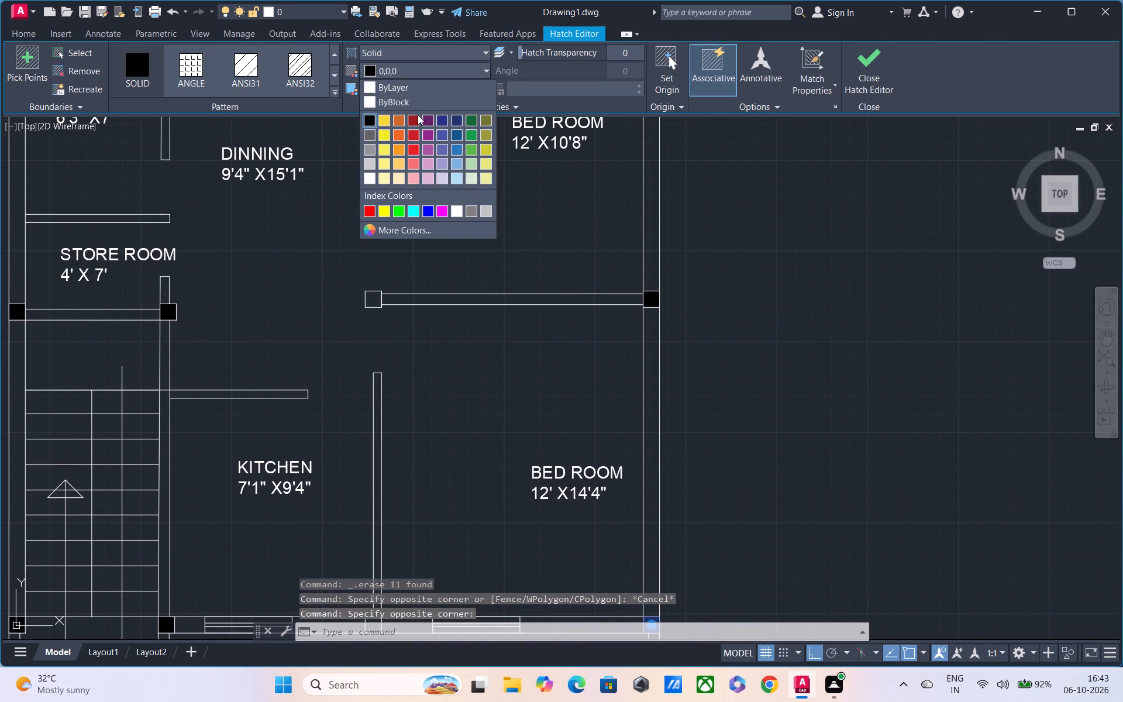
click(414, 119)
middle_drag(562, 314, 532, 139)
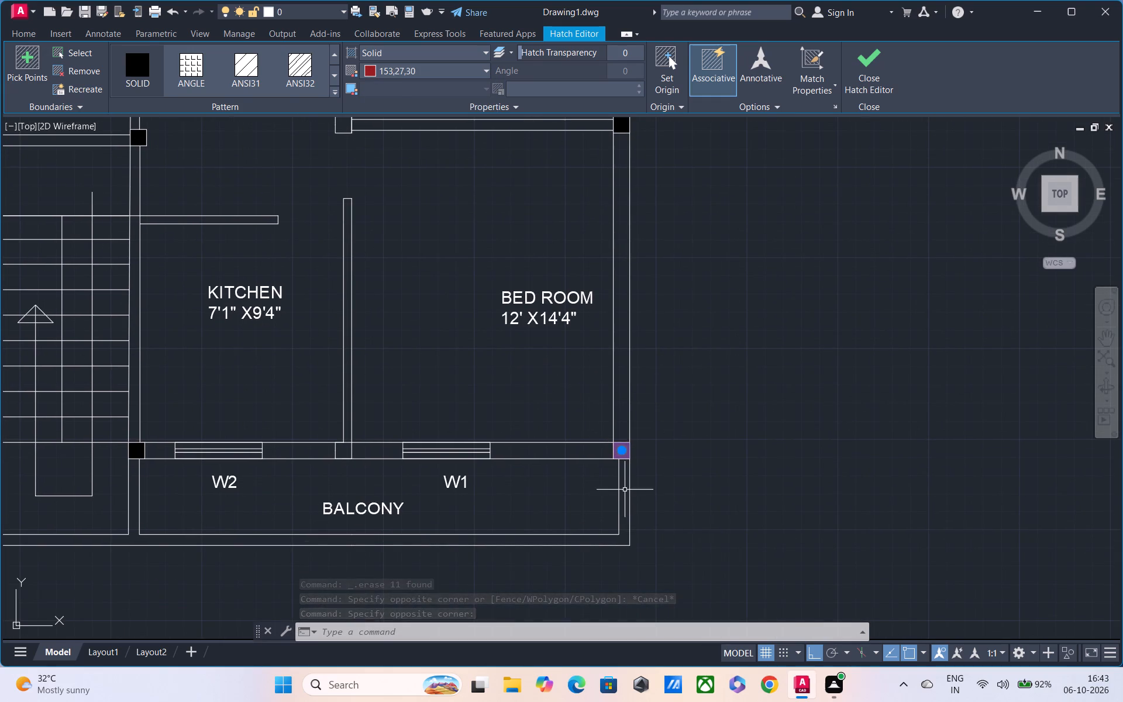
key(Escape)
Match the red column hatch's properties onto the two other black columns along the bedrooms' outer wall.
text(MA)
key(space)
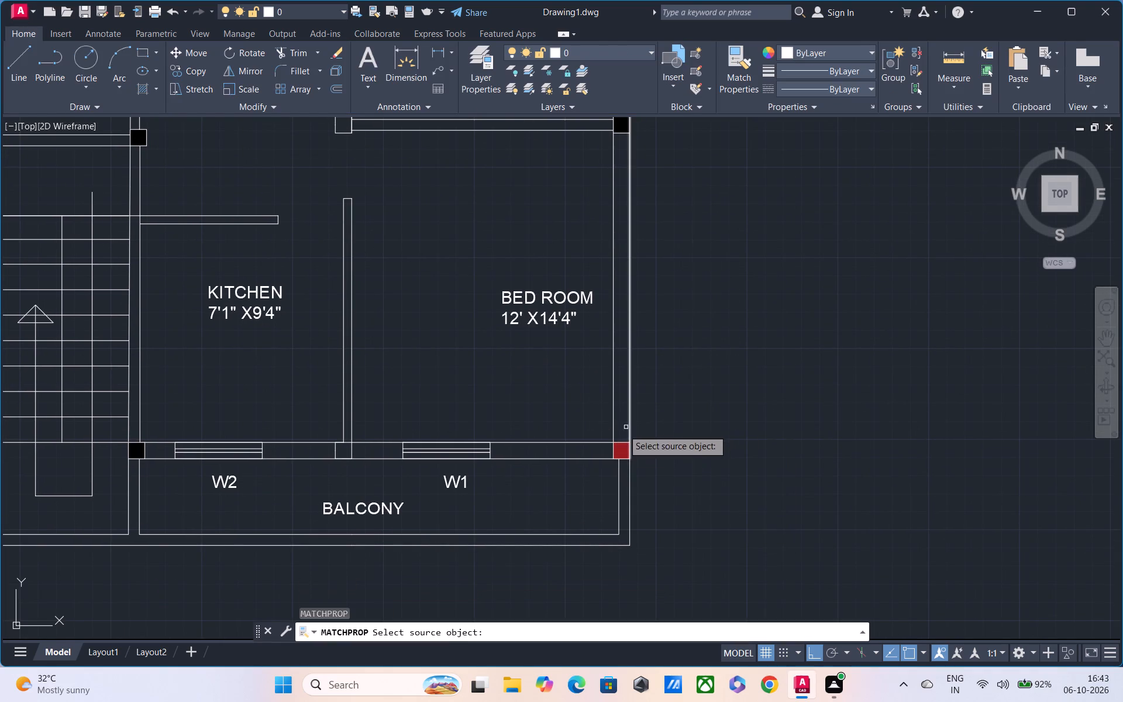
click(624, 453)
middle_drag(622, 413, 583, 658)
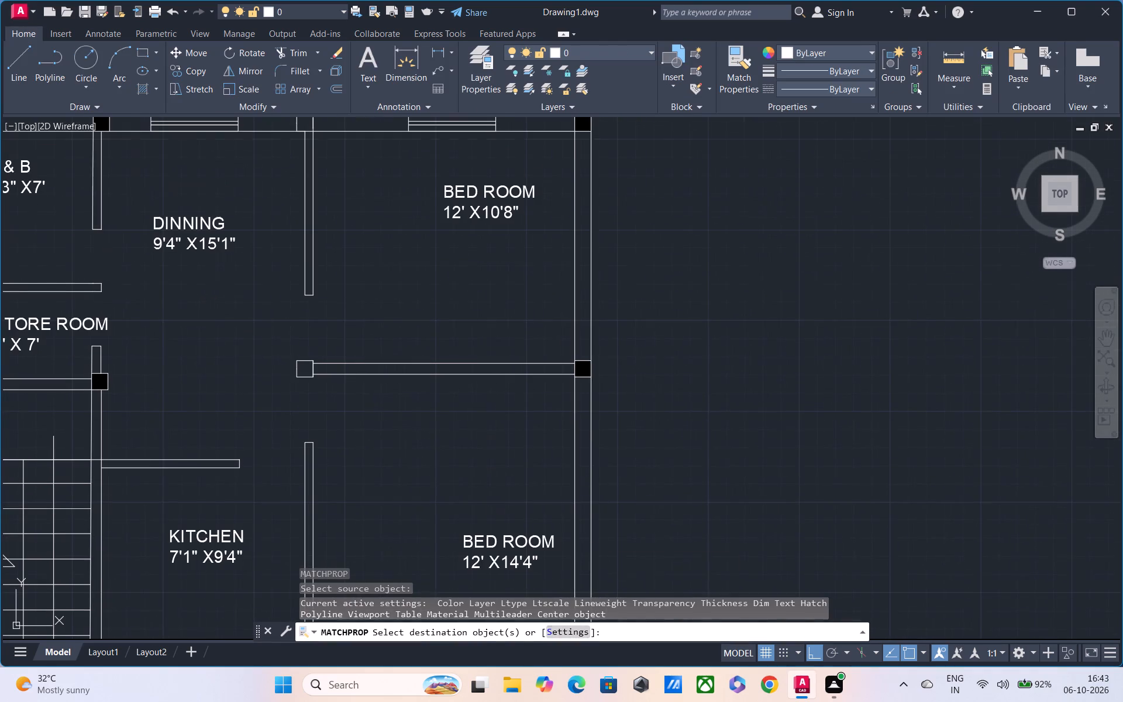
click(585, 371)
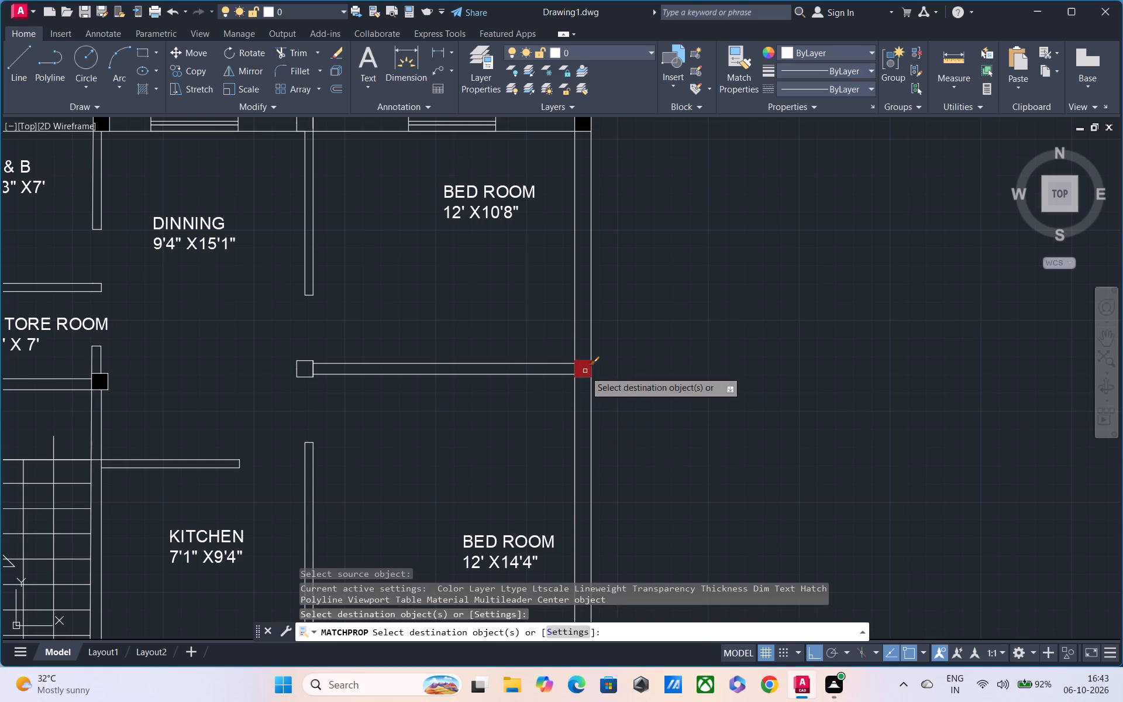
middle_drag(592, 306, 585, 472)
click(577, 291)
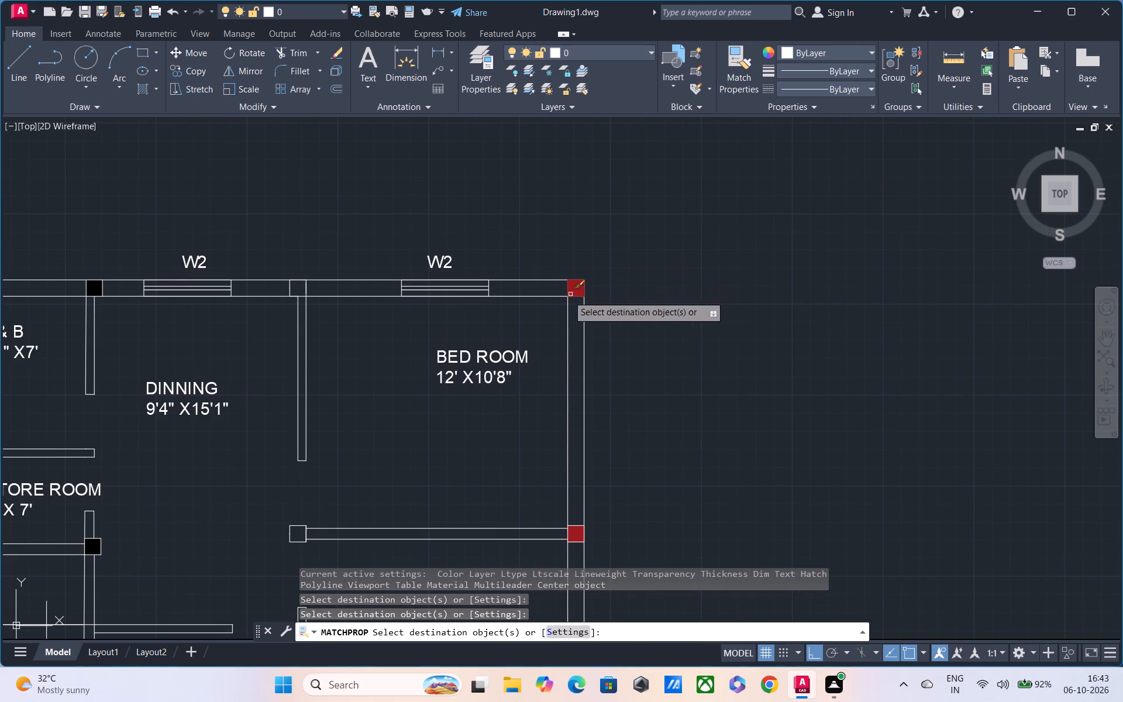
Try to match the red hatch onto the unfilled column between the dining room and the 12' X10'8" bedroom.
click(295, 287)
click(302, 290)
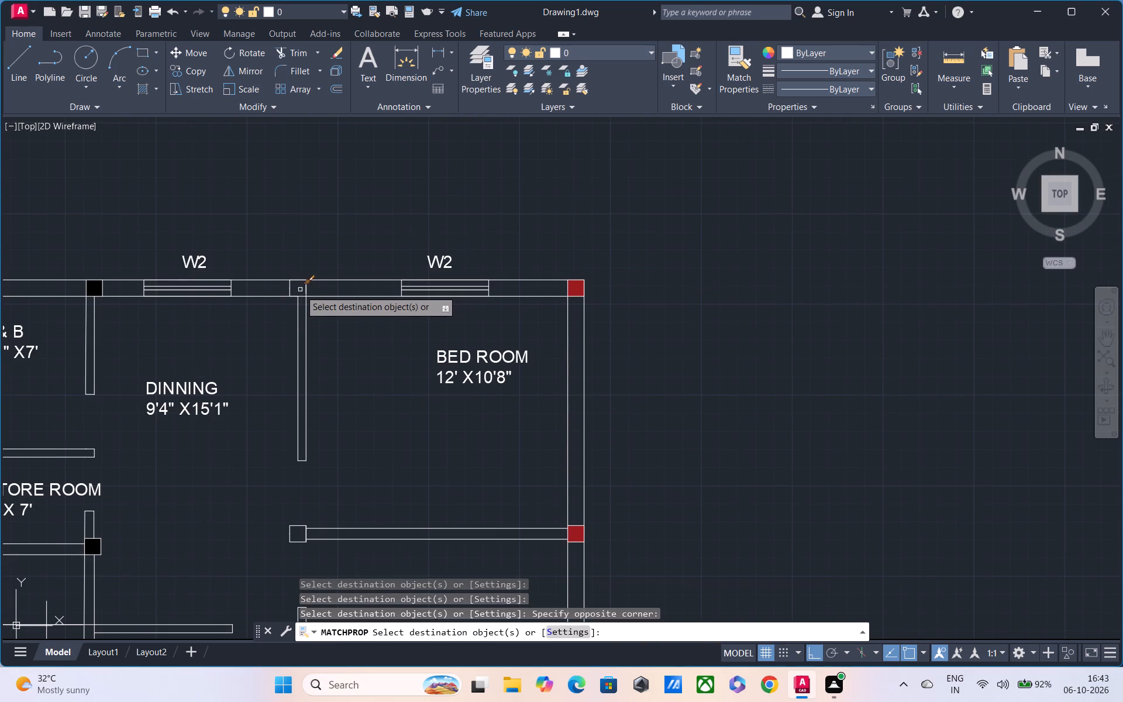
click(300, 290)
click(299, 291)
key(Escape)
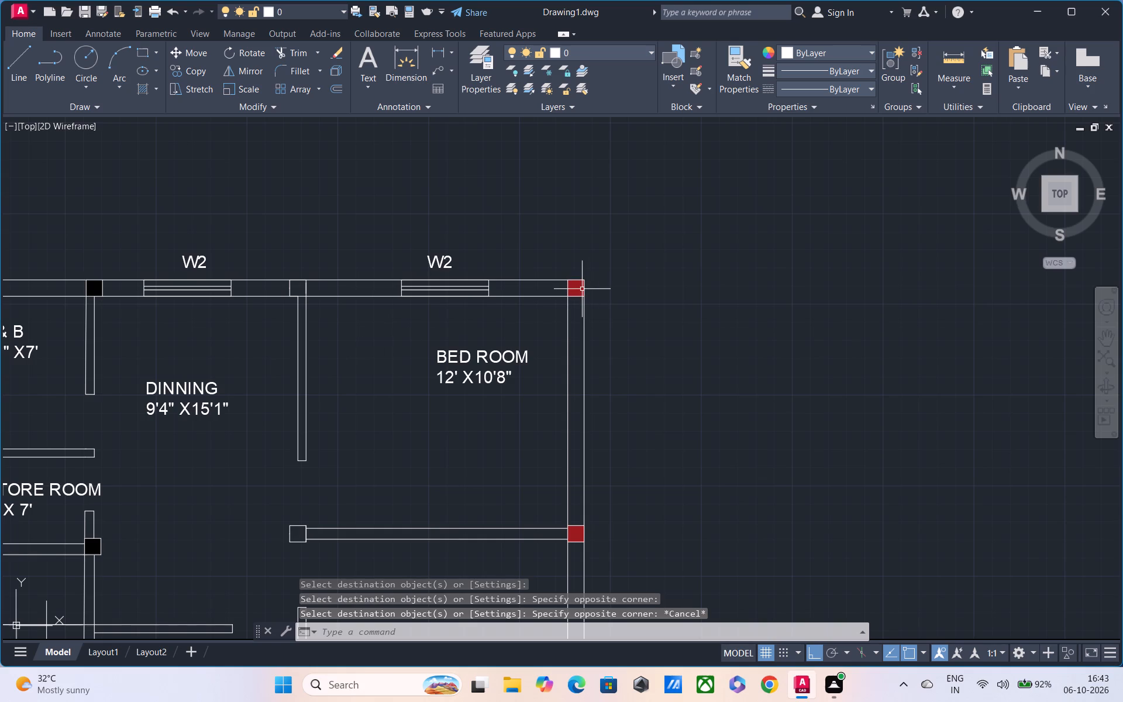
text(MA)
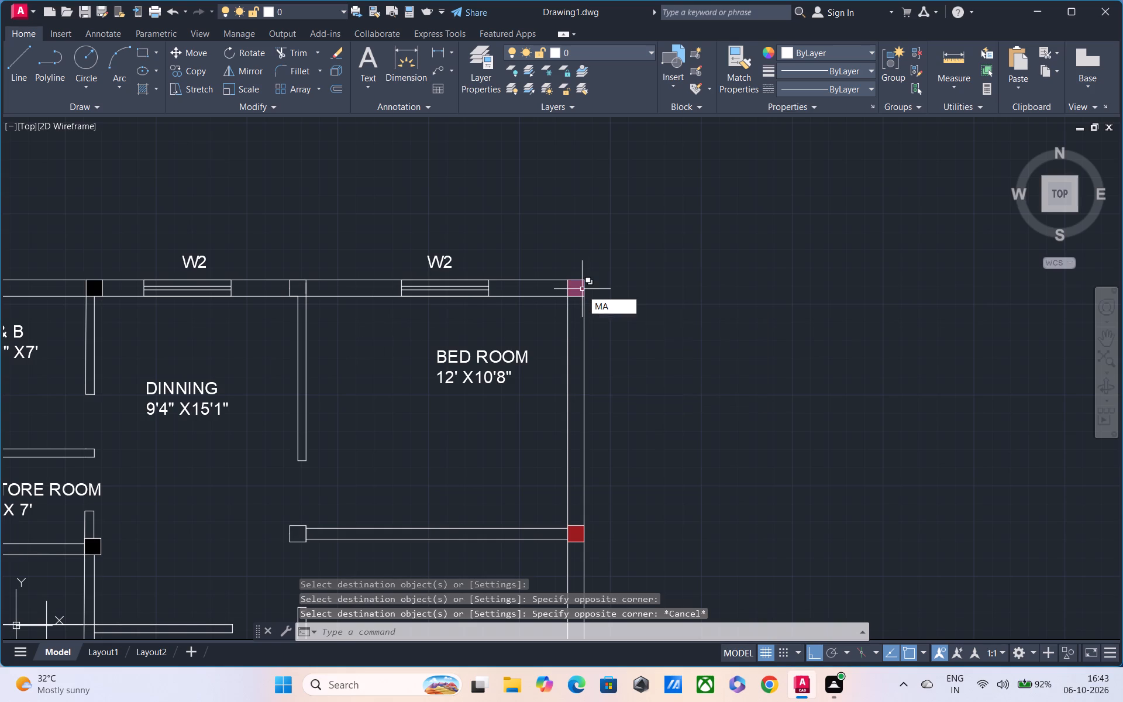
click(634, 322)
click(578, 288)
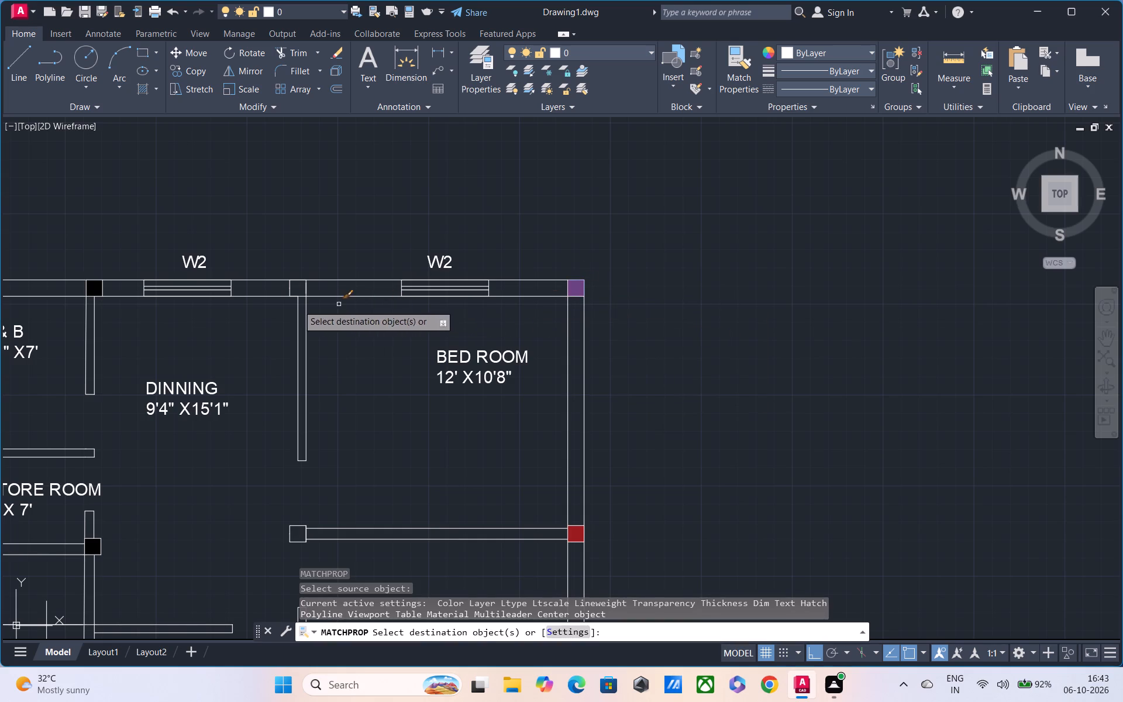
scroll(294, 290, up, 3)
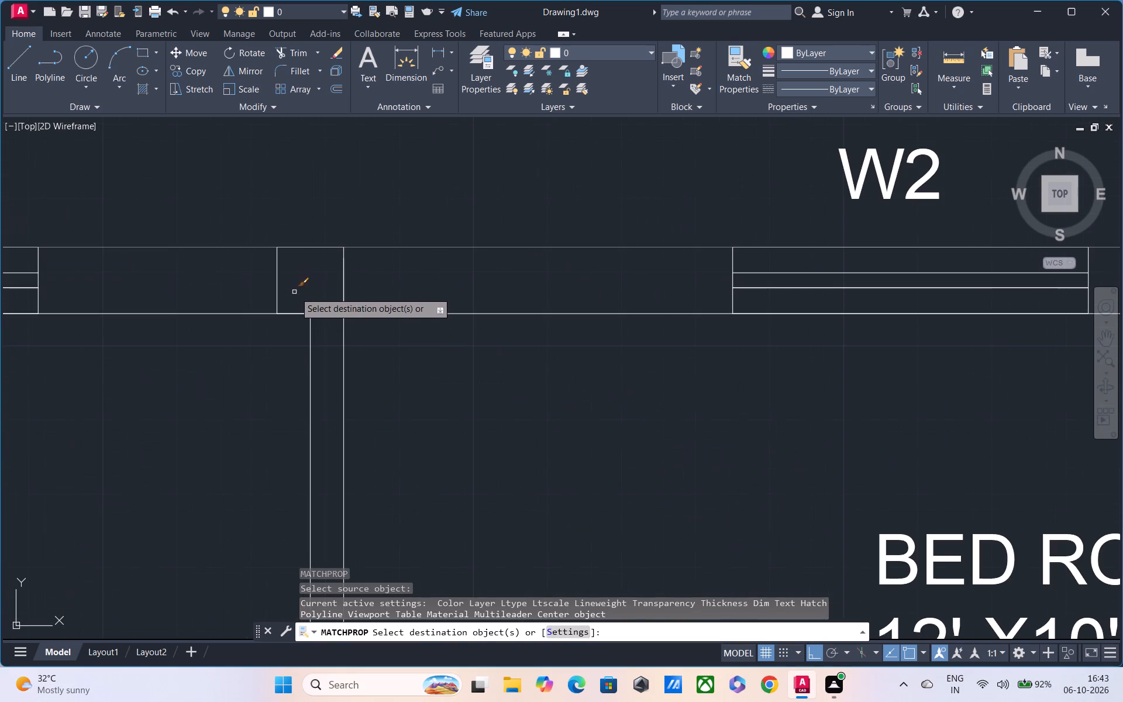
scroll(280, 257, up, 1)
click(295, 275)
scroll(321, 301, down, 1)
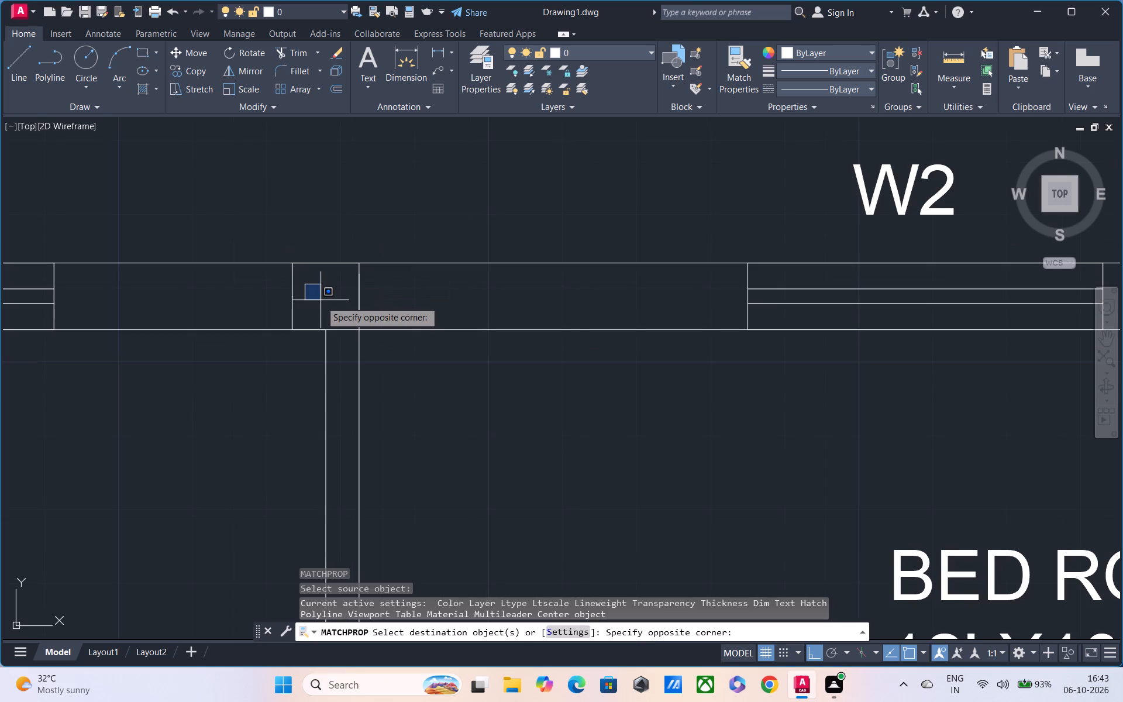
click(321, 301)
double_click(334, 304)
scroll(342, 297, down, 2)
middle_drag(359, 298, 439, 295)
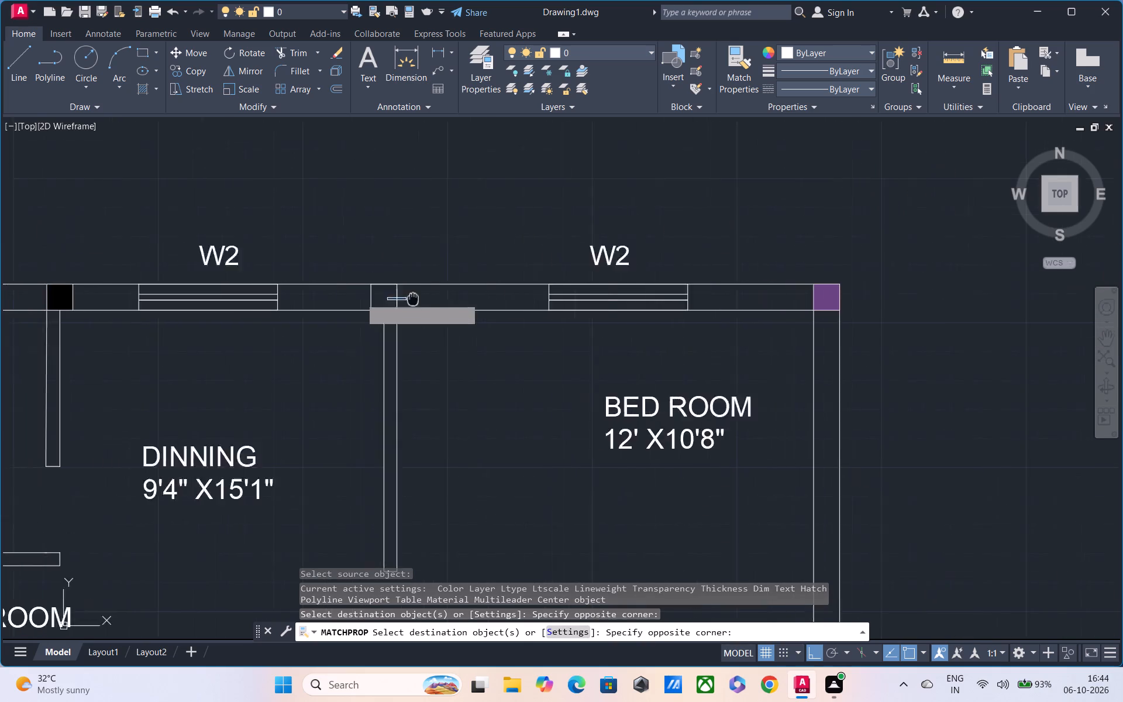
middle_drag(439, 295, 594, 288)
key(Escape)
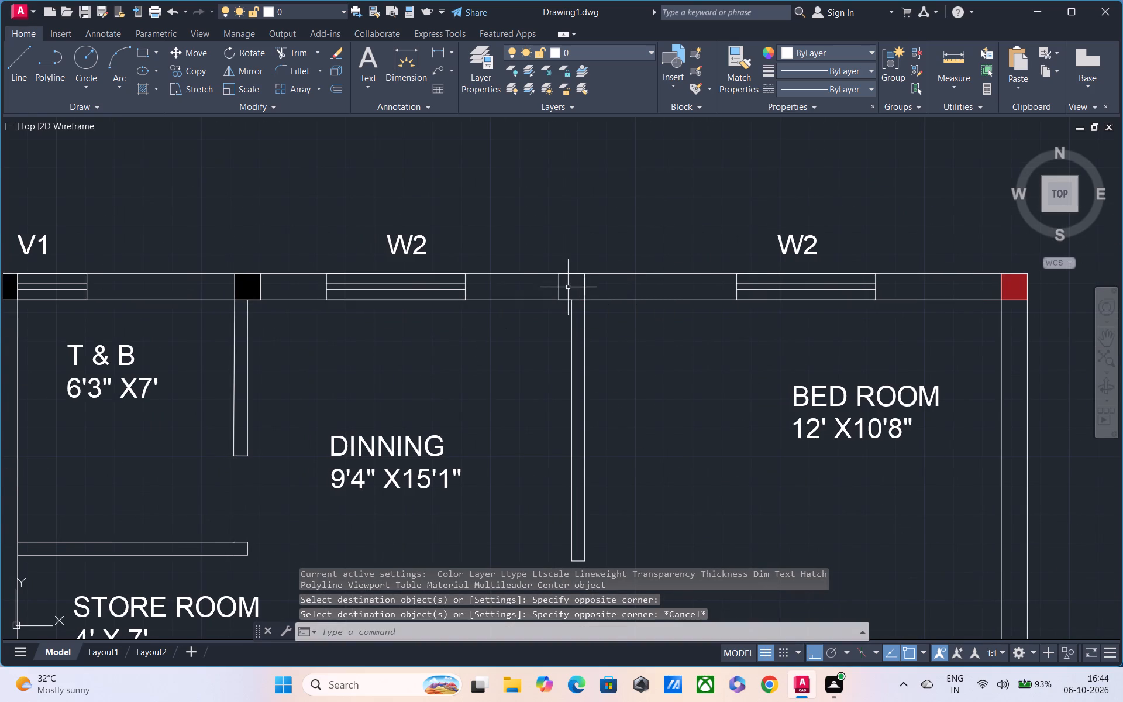
Fill the empty column between the dining room and the 12' X10'8" bedroom with a solid hatch in dark red 153,27,30.
middle_drag(569, 287, 543, 278)
scroll(538, 276, up, 3)
middle_drag(574, 280, 416, 285)
scroll(416, 285, down, 2)
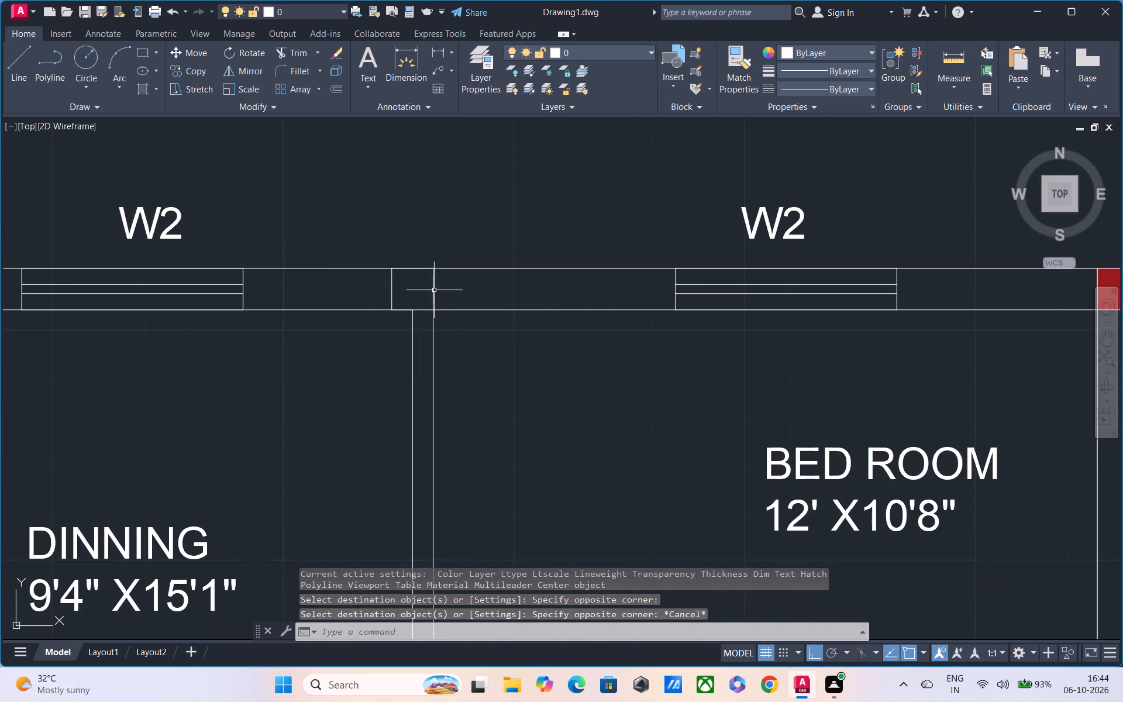
middle_drag(508, 316, 475, 290)
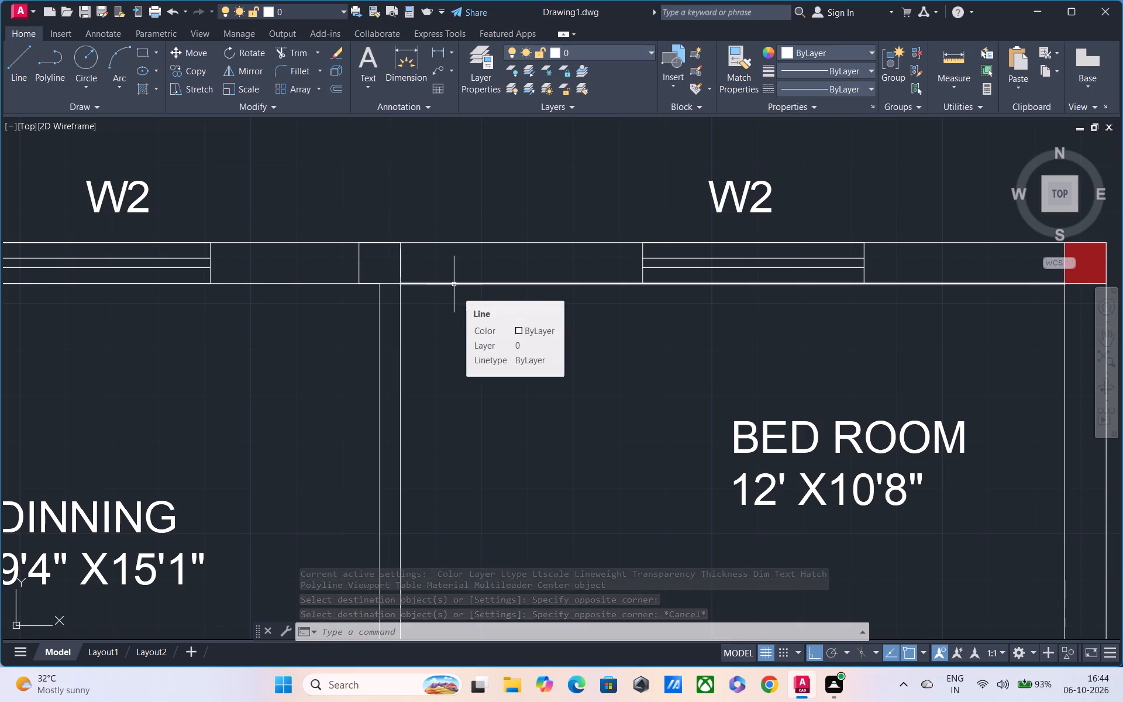
text(HA)
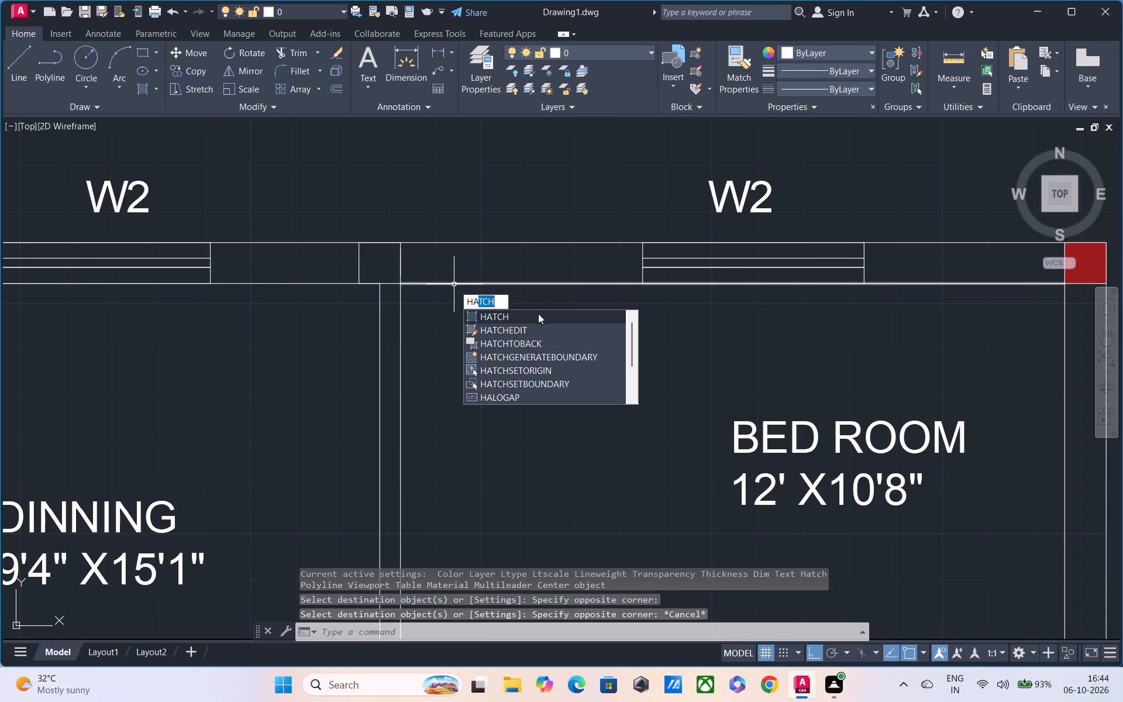
click(538, 314)
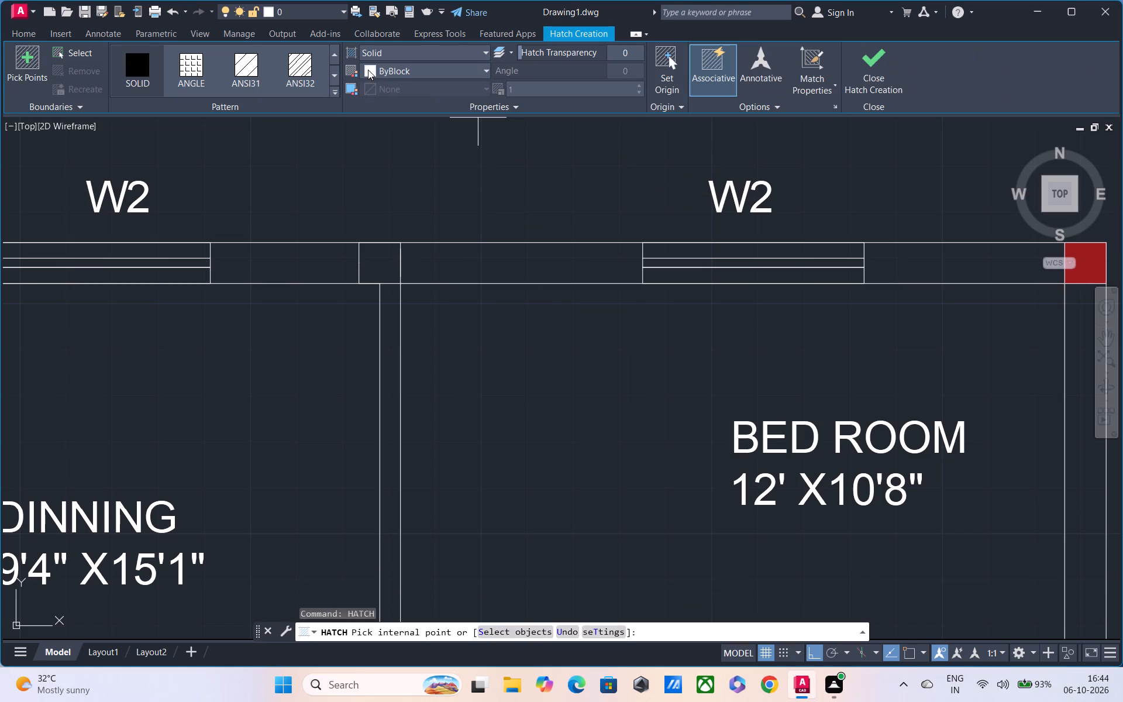
click(364, 69)
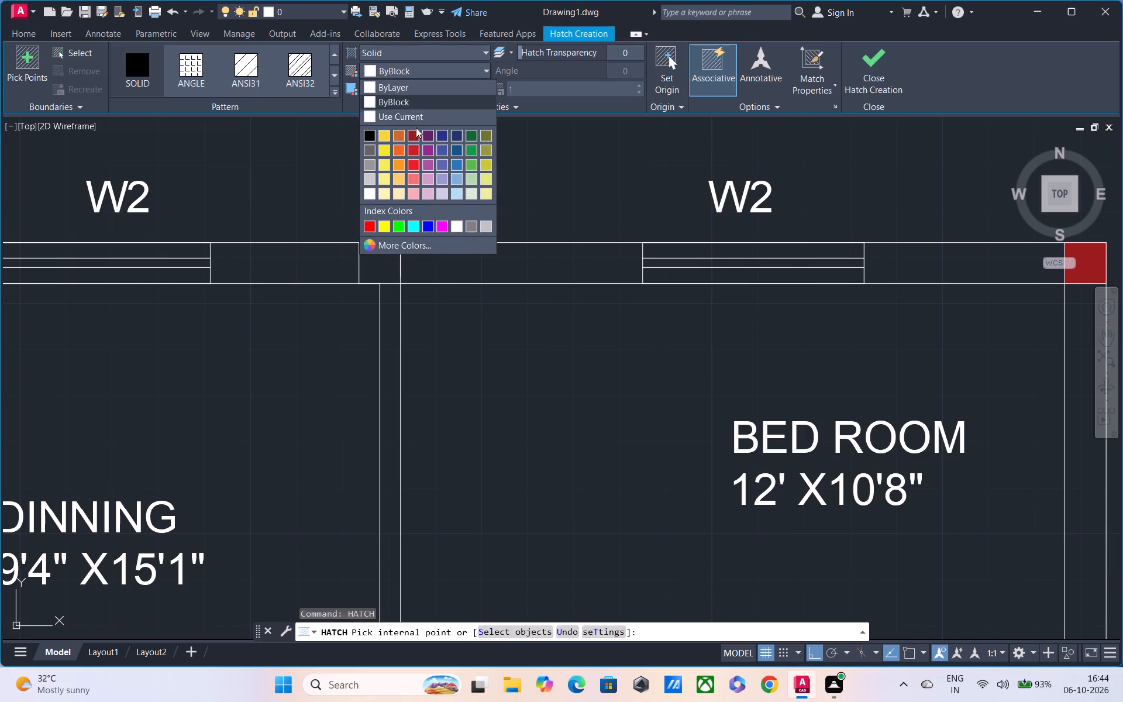
click(416, 131)
click(376, 271)
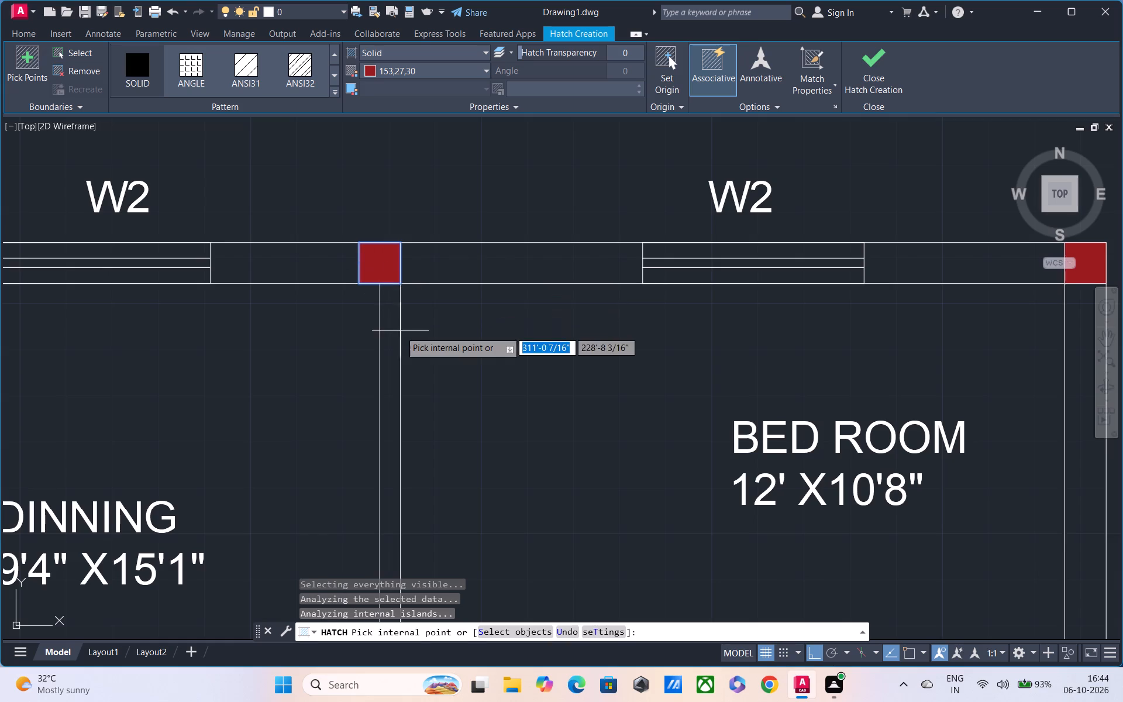
middle_drag(400, 331, 566, 307)
scroll(594, 307, down, 1)
key(Escape)
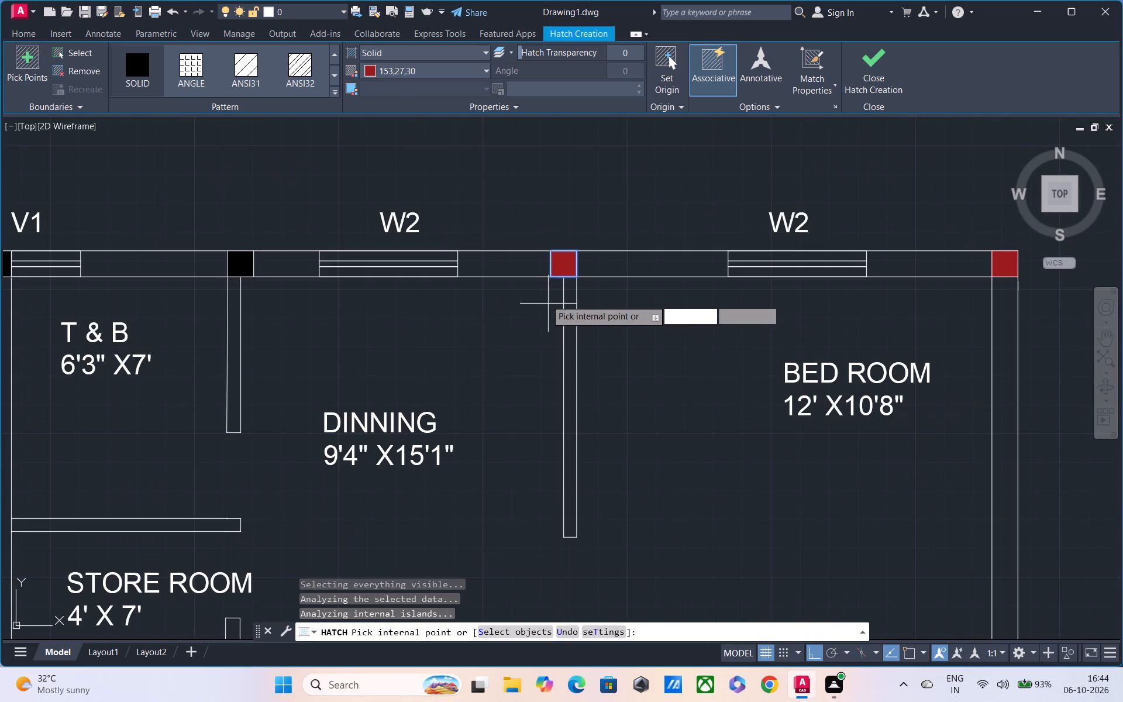
Match the red column hatch's properties onto the four black columns around the T & B and store room.
text(MA)
key(space)
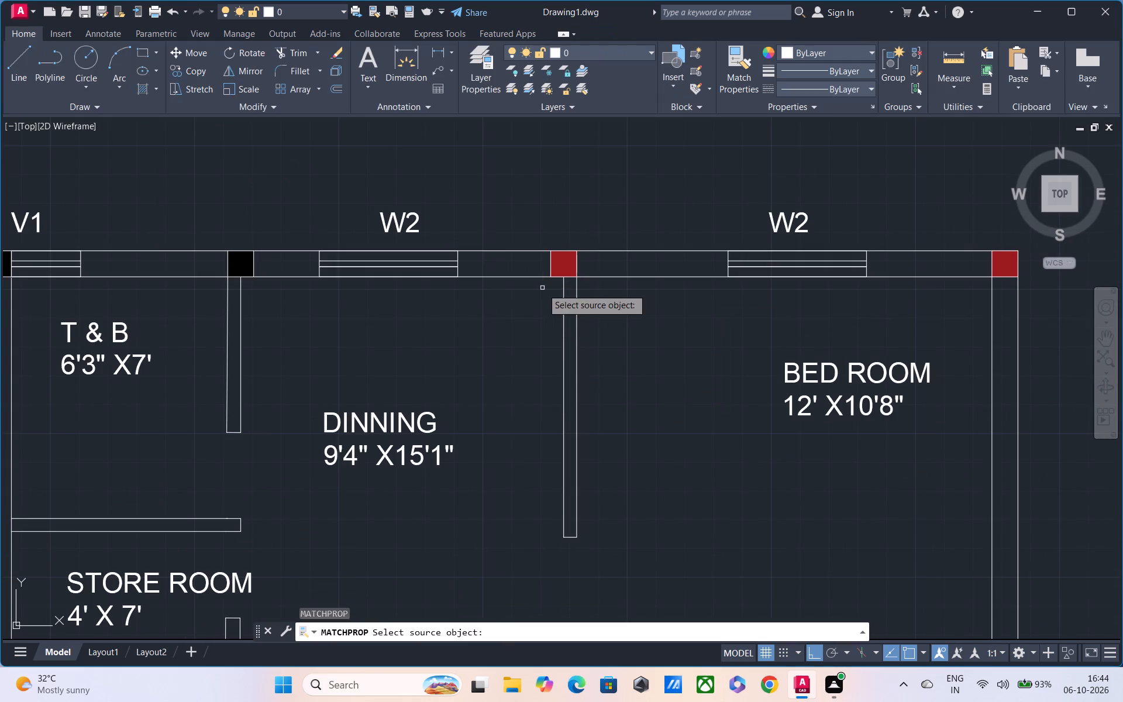
click(560, 264)
click(239, 274)
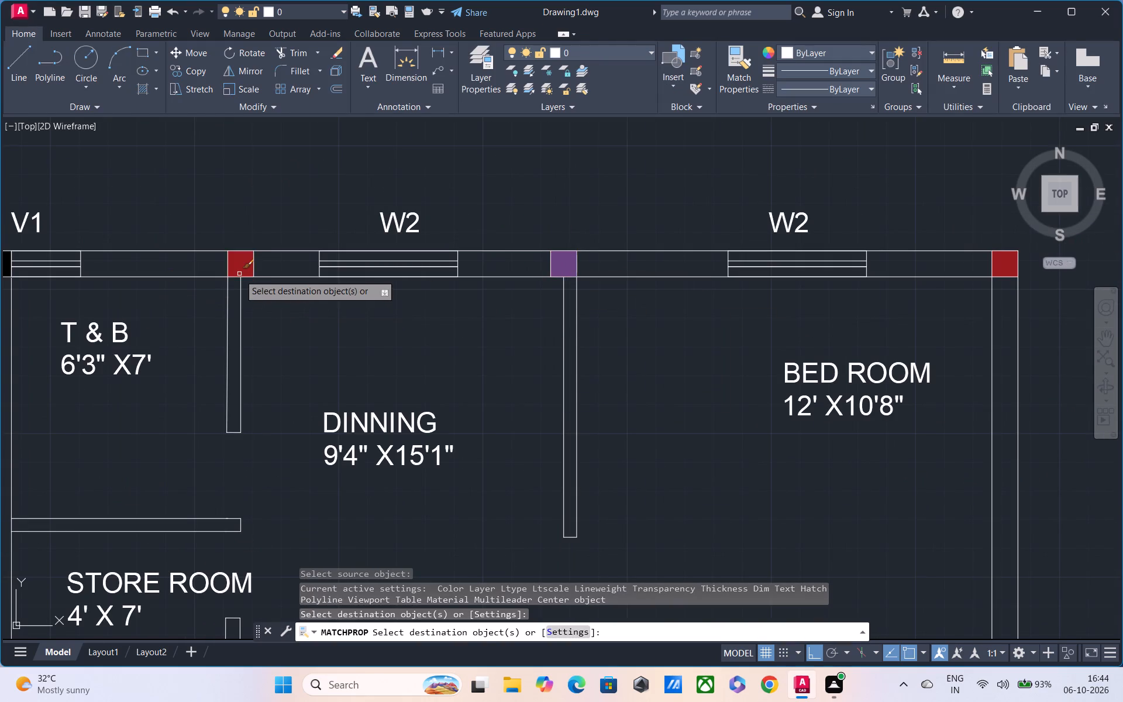
middle_drag(296, 383, 738, 395)
click(449, 276)
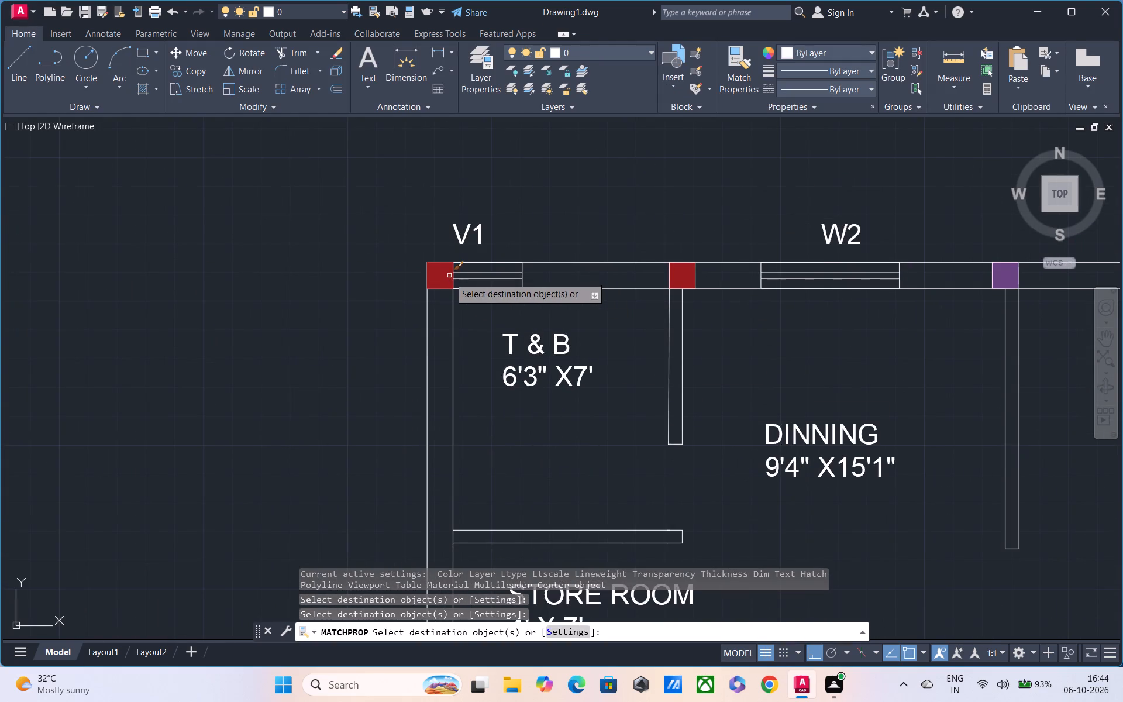
middle_drag(550, 433, 501, 260)
click(386, 514)
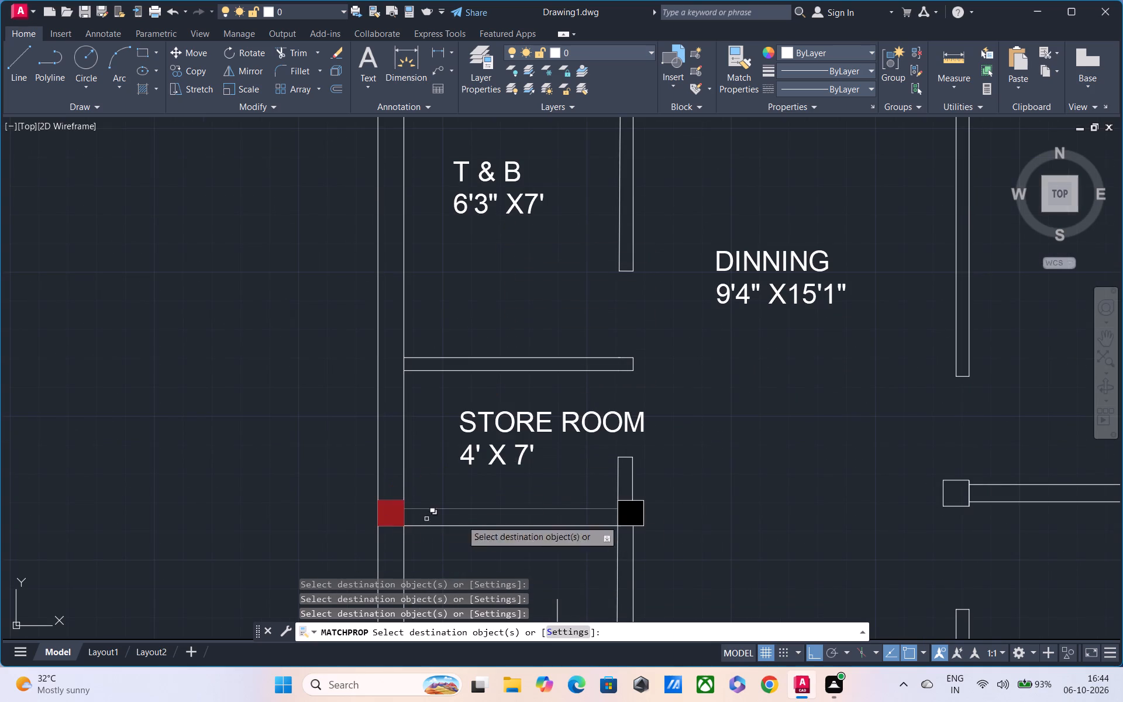
click(639, 510)
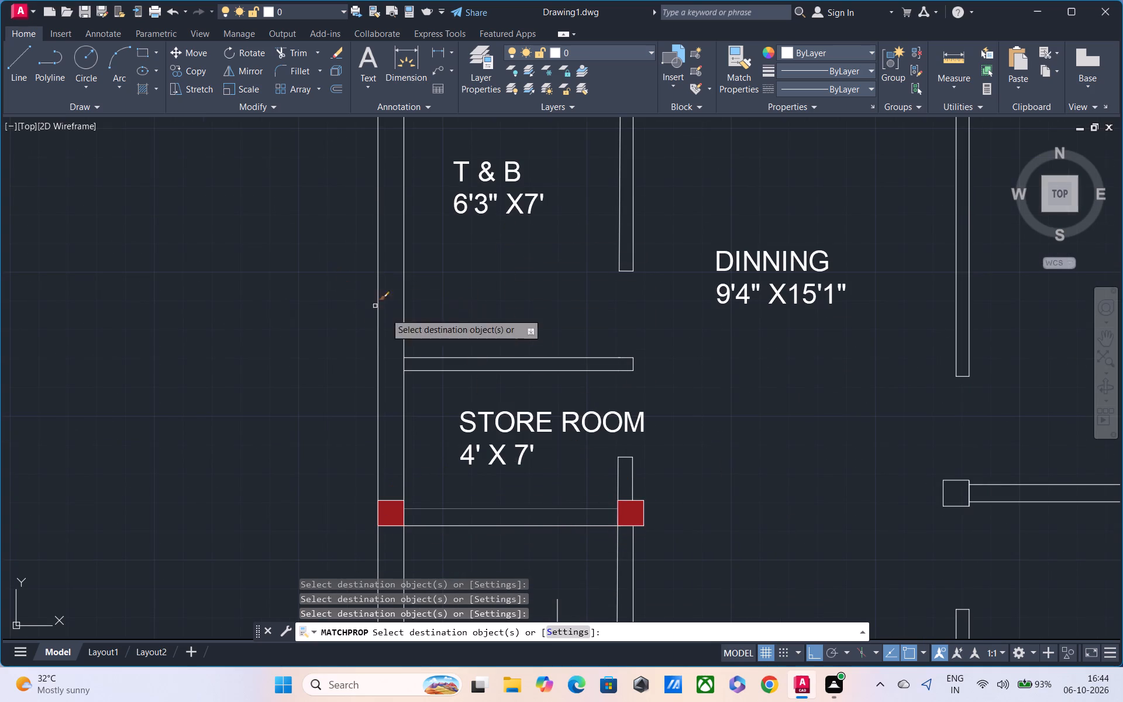
middle_drag(397, 322, 0, 26)
click(548, 197)
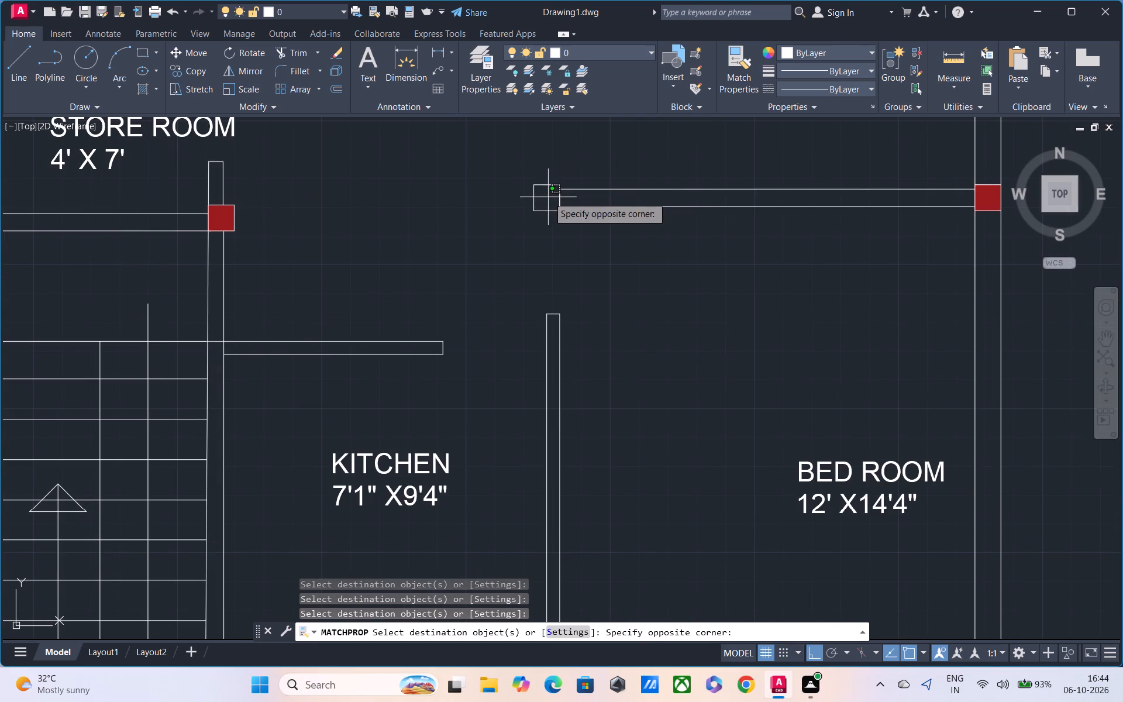
key(Escape)
Fill the empty columns at the bedroom dividing wall's inner end and between W2 and W1 on the balcony wall with solid 153,27,30.
text(HA)
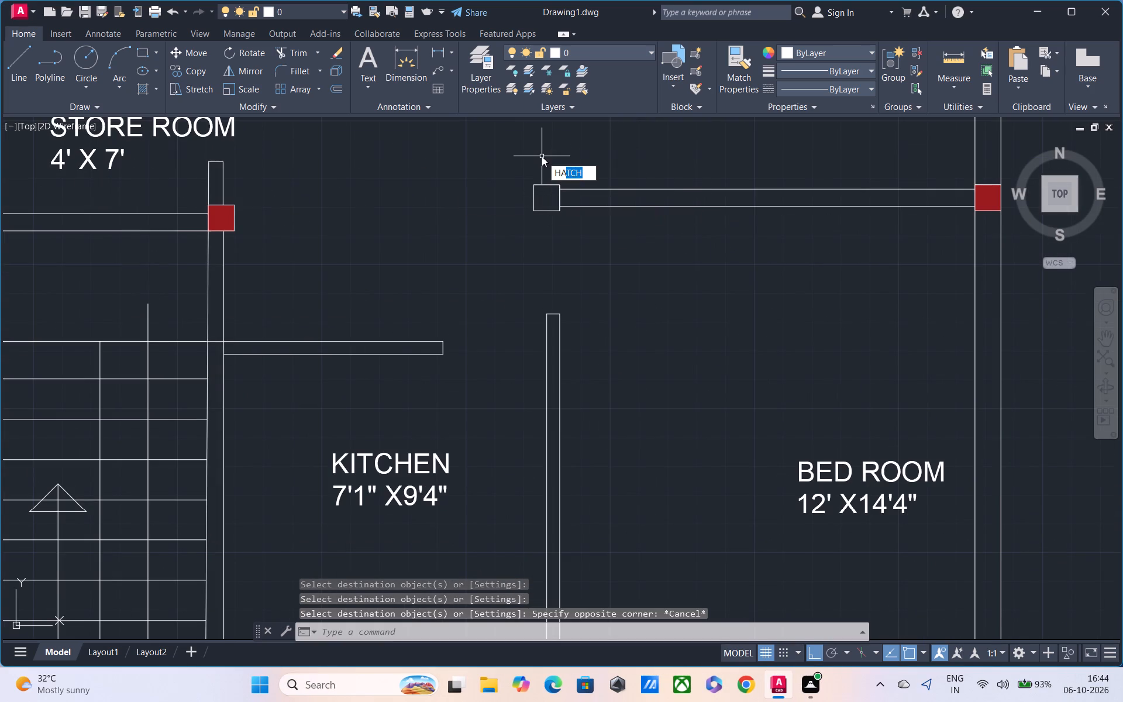
click(580, 184)
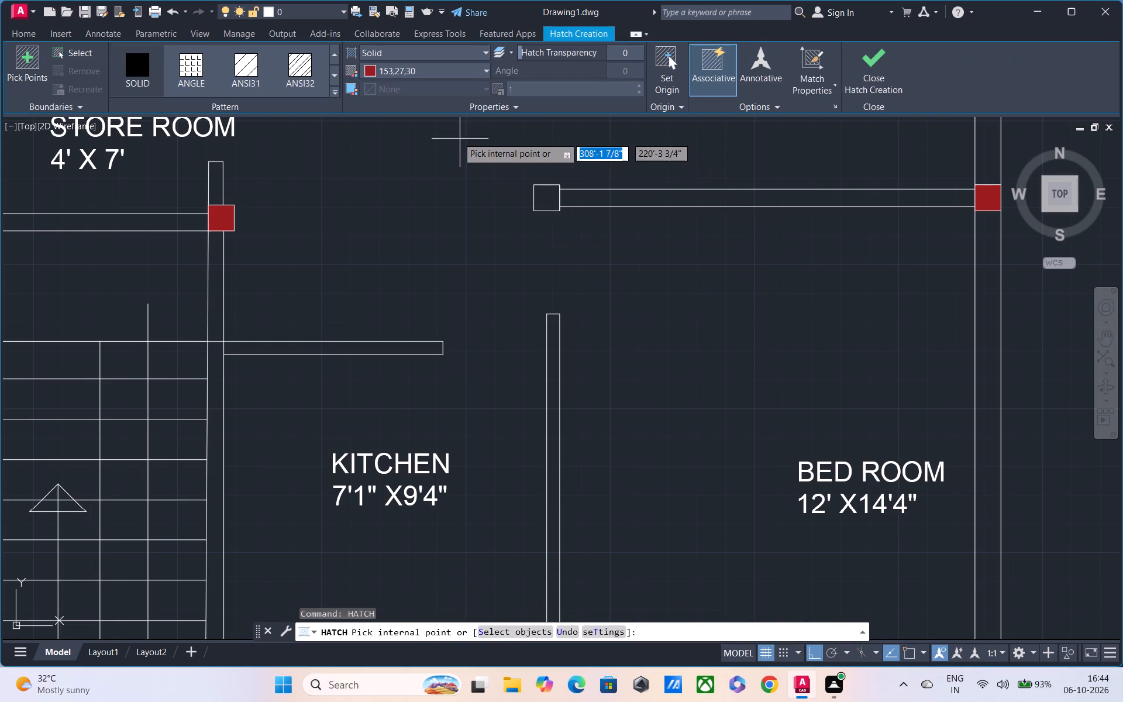
click(547, 200)
middle_drag(567, 349, 466, 106)
scroll(481, 136, down, 2)
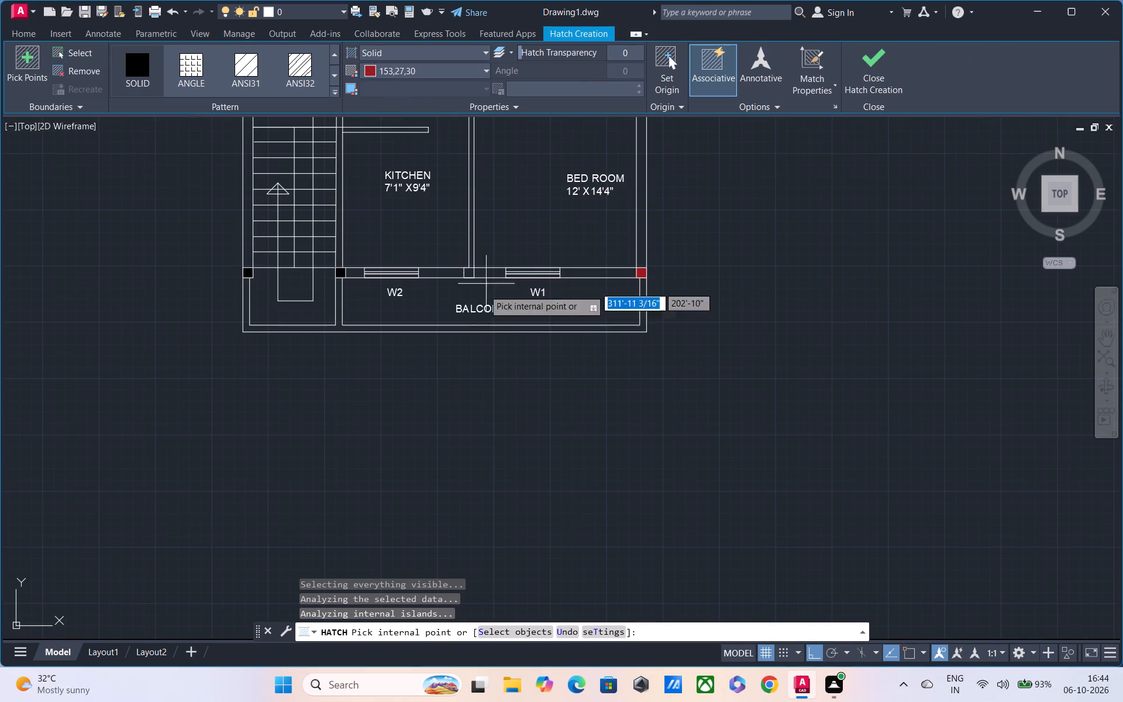
scroll(462, 280, up, 2)
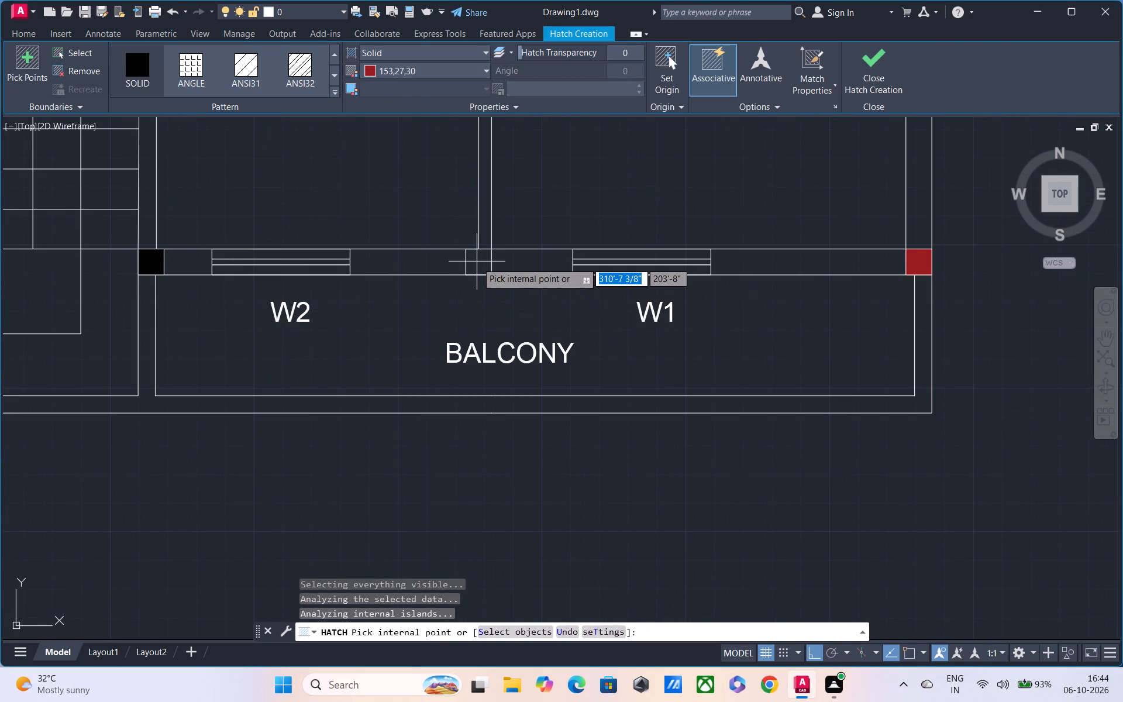
scroll(477, 262, up, 1)
click(377, 76)
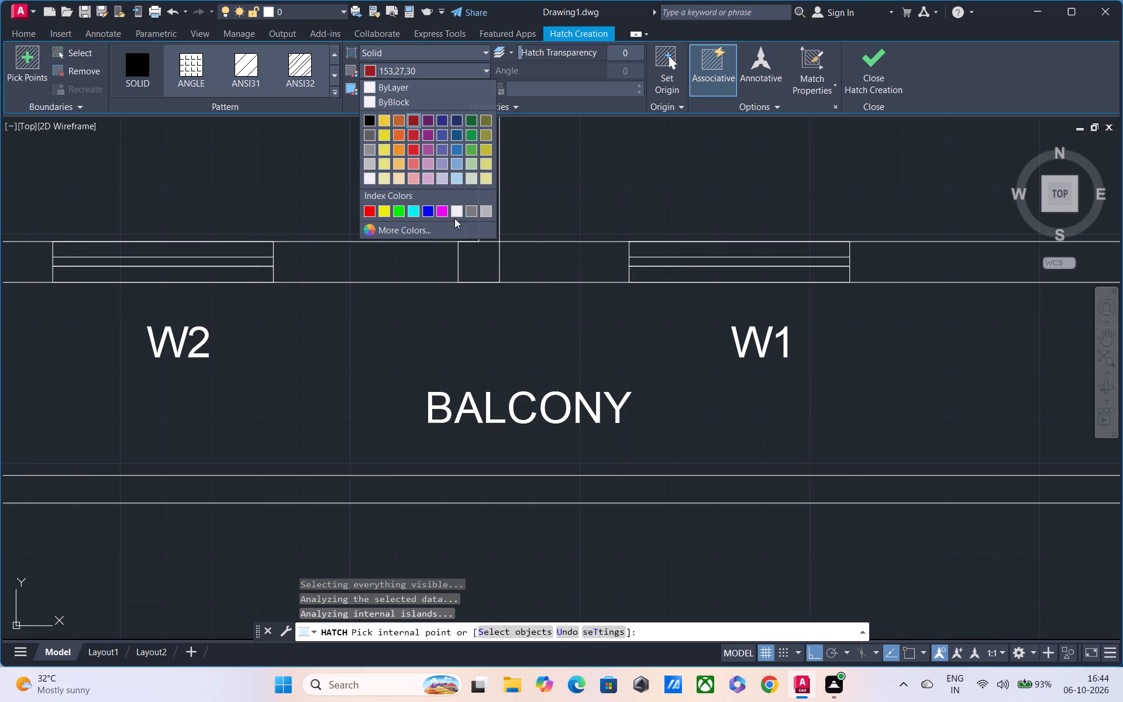
click(414, 116)
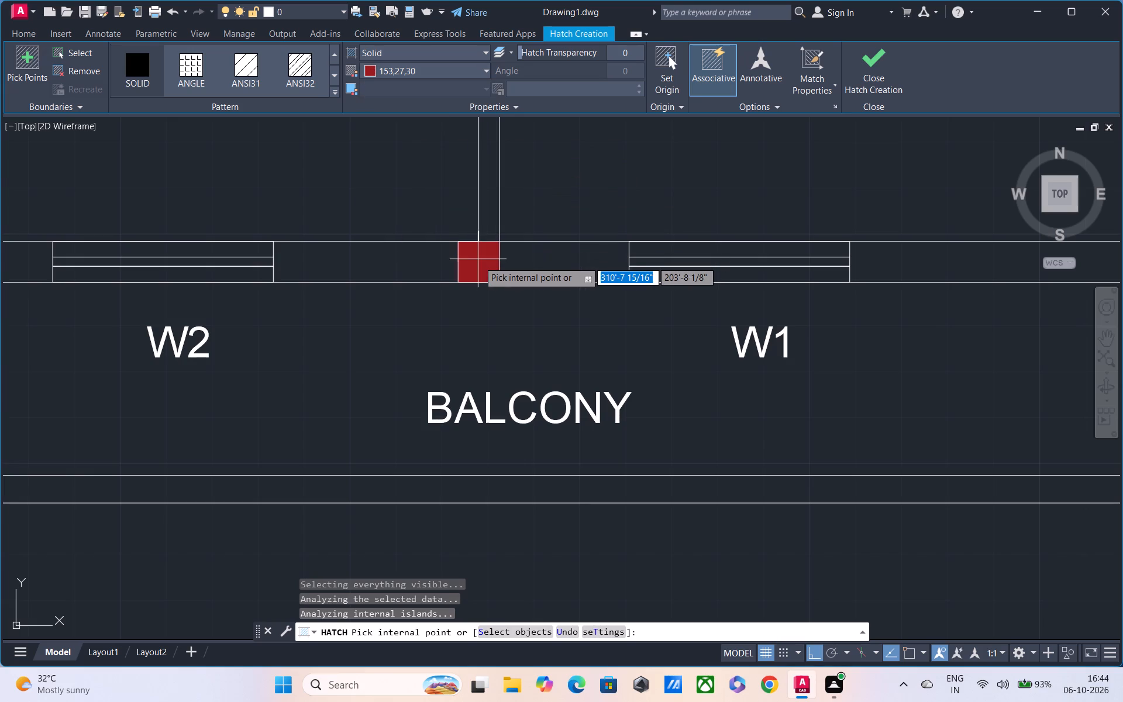
click(478, 261)
middle_drag(378, 271, 905, 218)
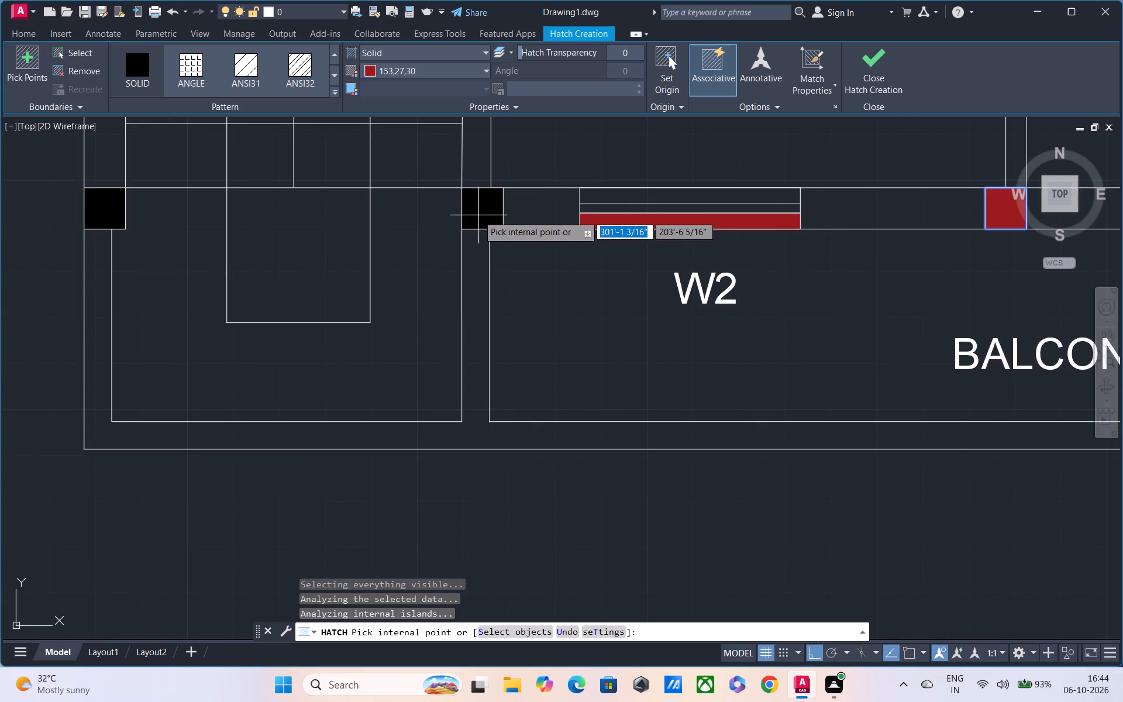
key(Escape)
Match the red hatch's properties onto the two black columns beside the staircase on the balcony side.
middle_drag(564, 342, 520, 503)
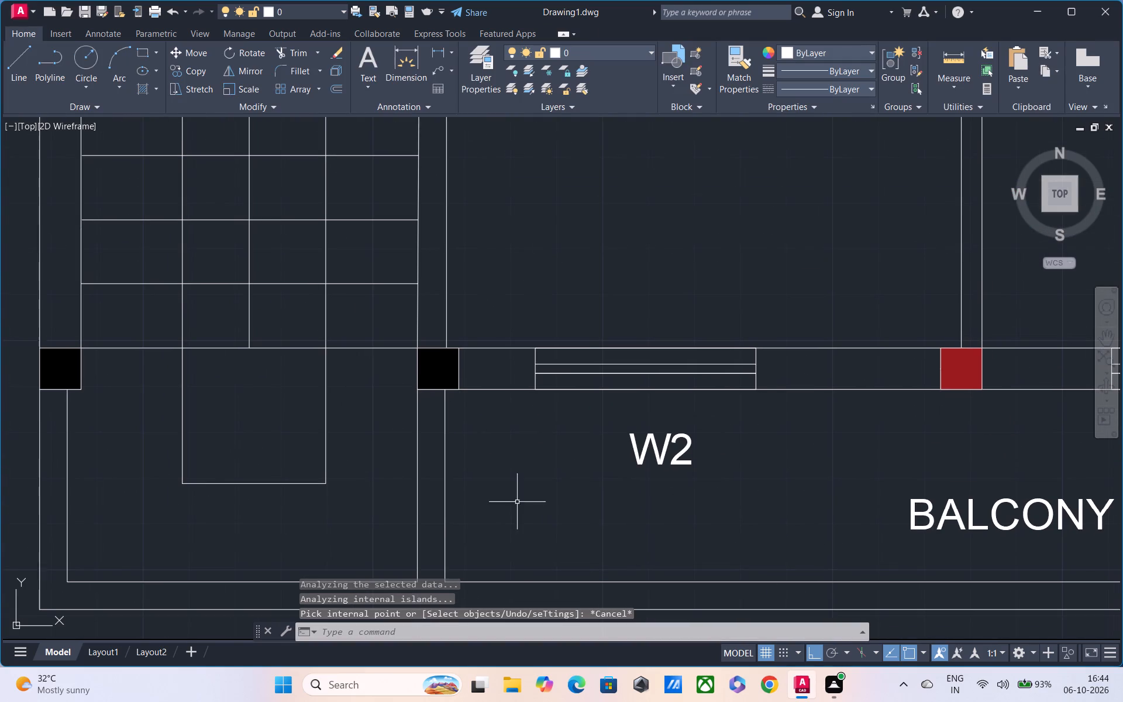
text(MA)
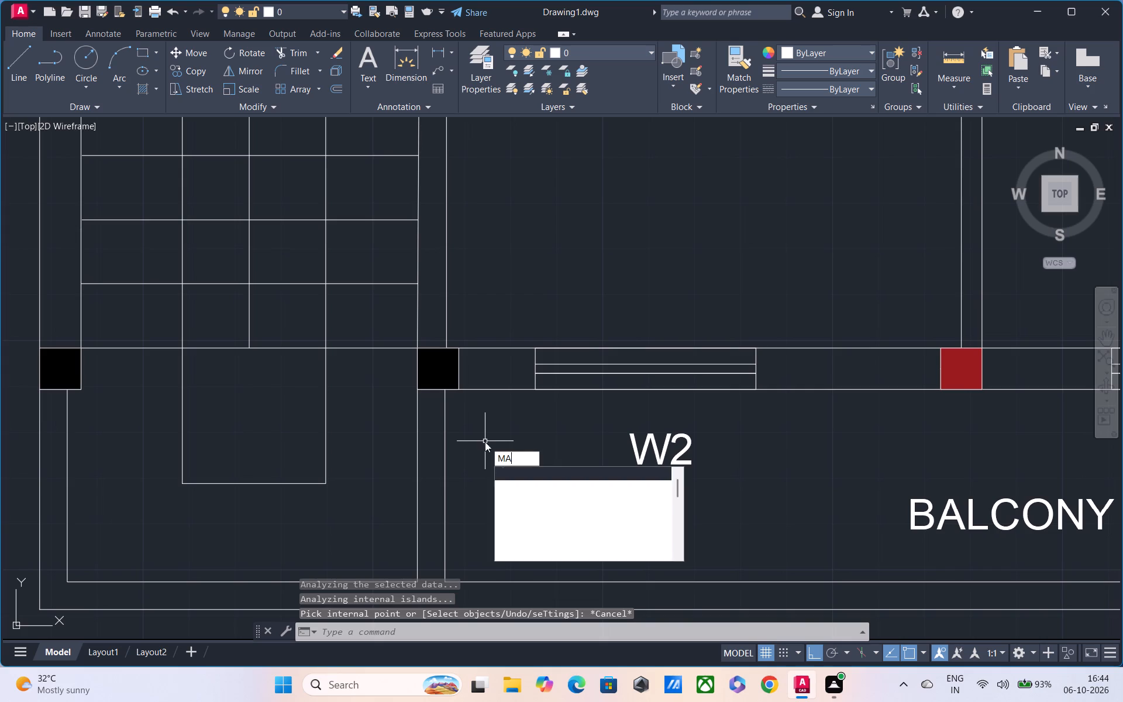
key(space)
click(963, 381)
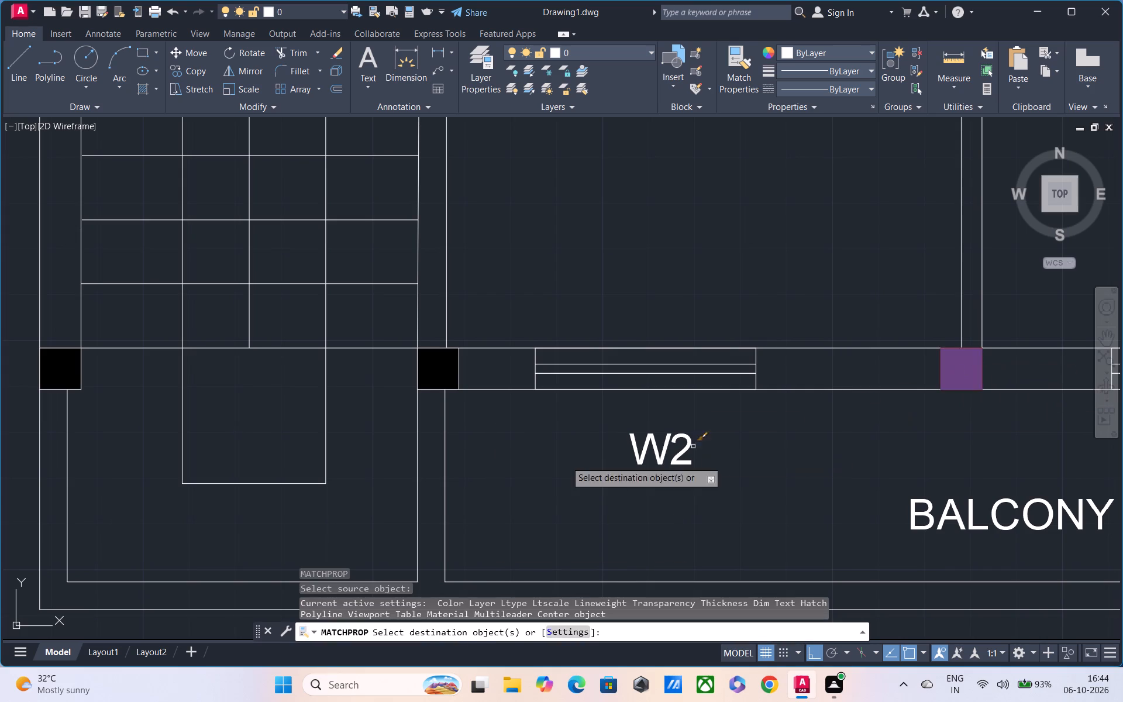
click(435, 372)
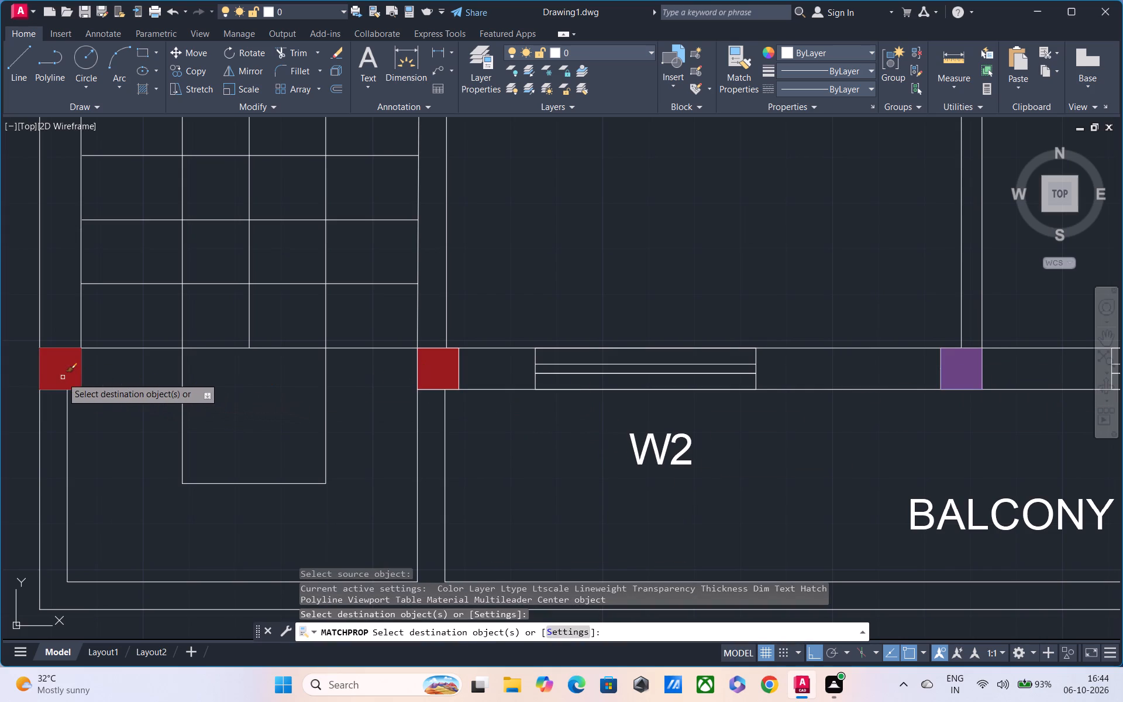
click(62, 377)
scroll(166, 374, down, 2)
middle_drag(201, 419, 260, 610)
scroll(216, 462, down, 2)
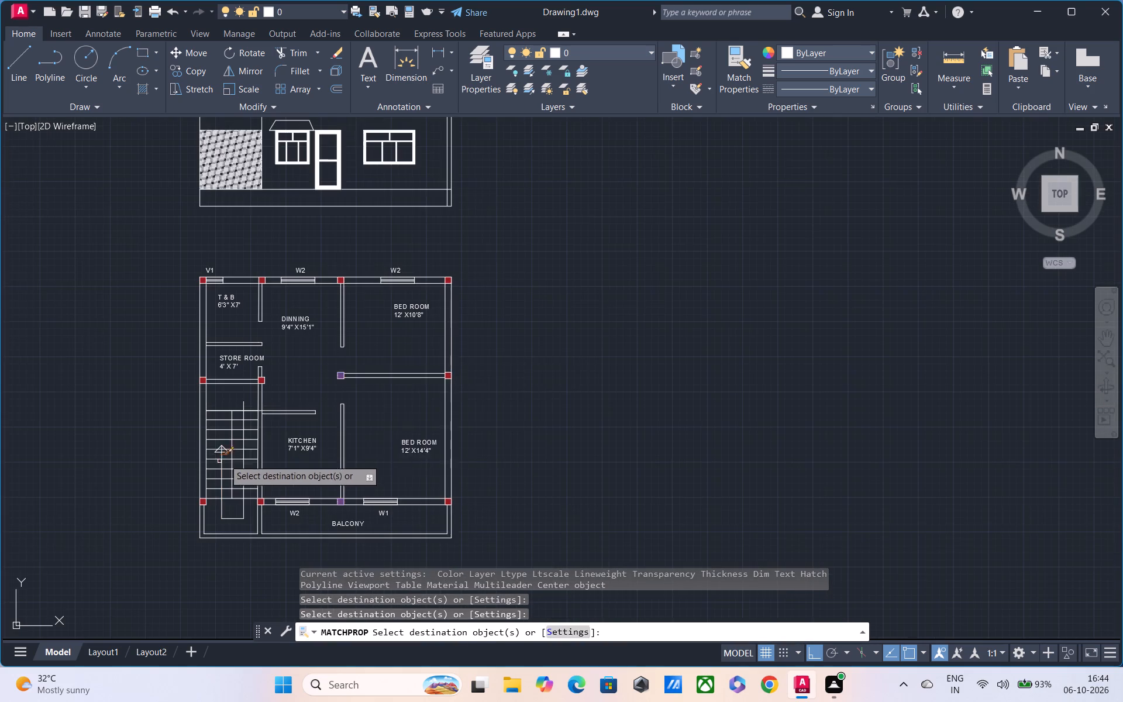
key(Escape)
Copy the whole floor plan horizontally about 53' to the east, level with the original.
middle_drag(518, 328, 463, 301)
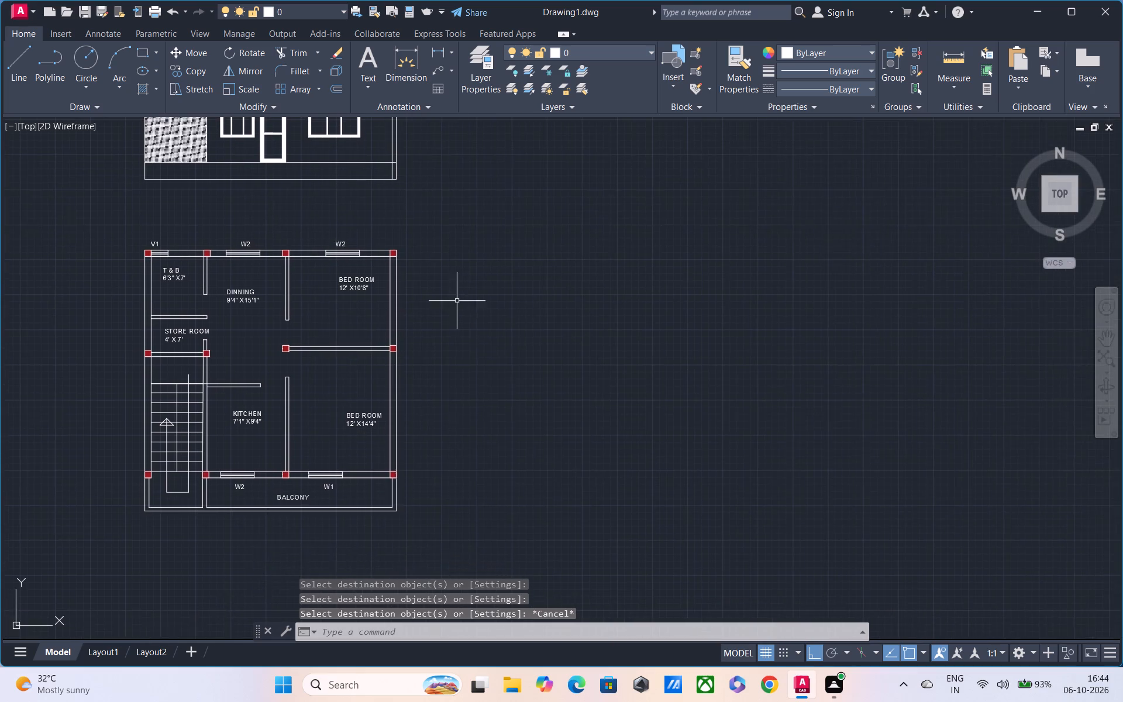
scroll(456, 302, down, 1)
click(260, 254)
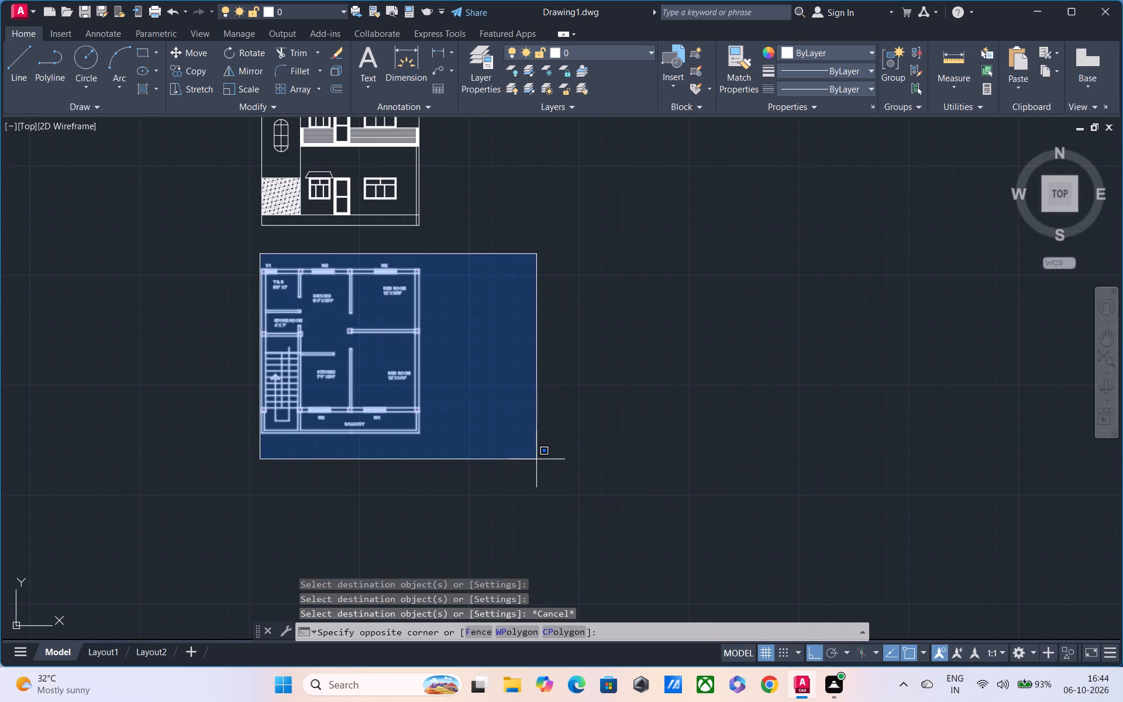
click(536, 460)
text(CO)
key(space)
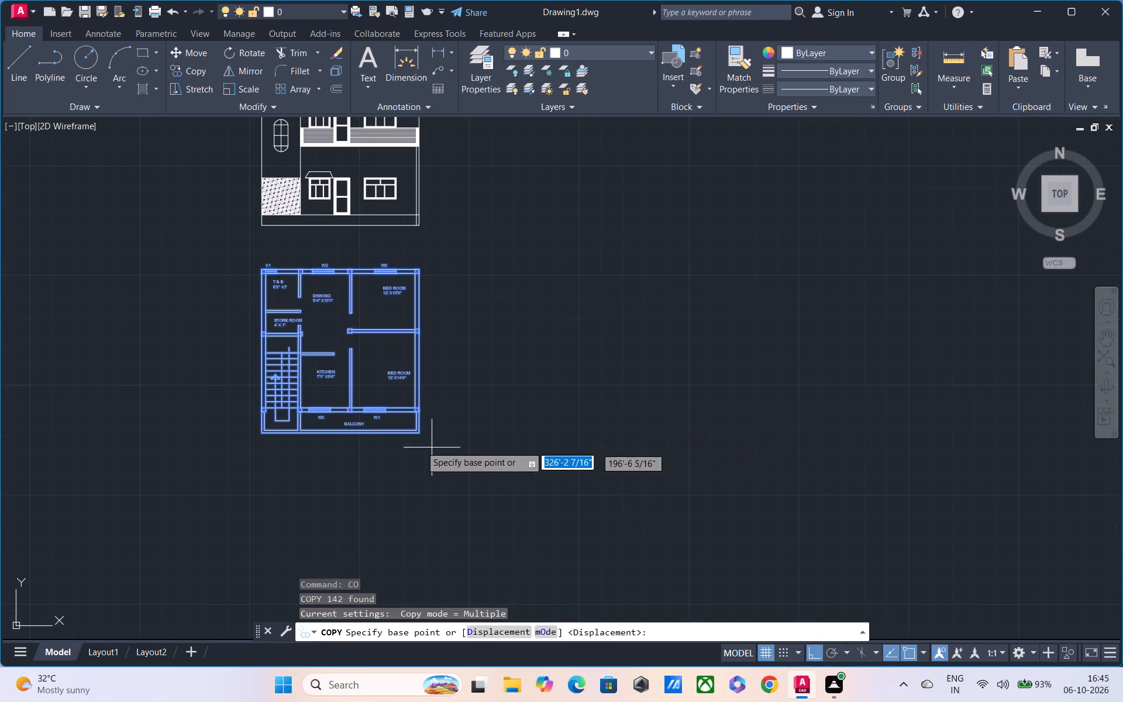
click(420, 438)
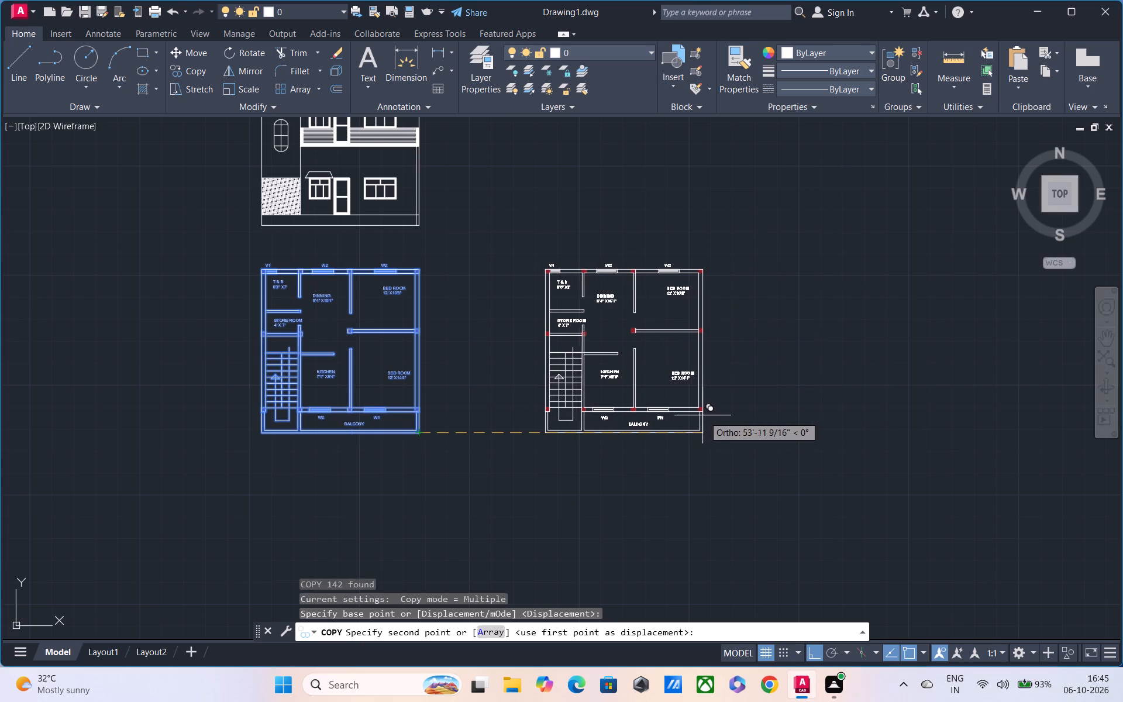
click(695, 416)
middle_drag(793, 371, 673, 618)
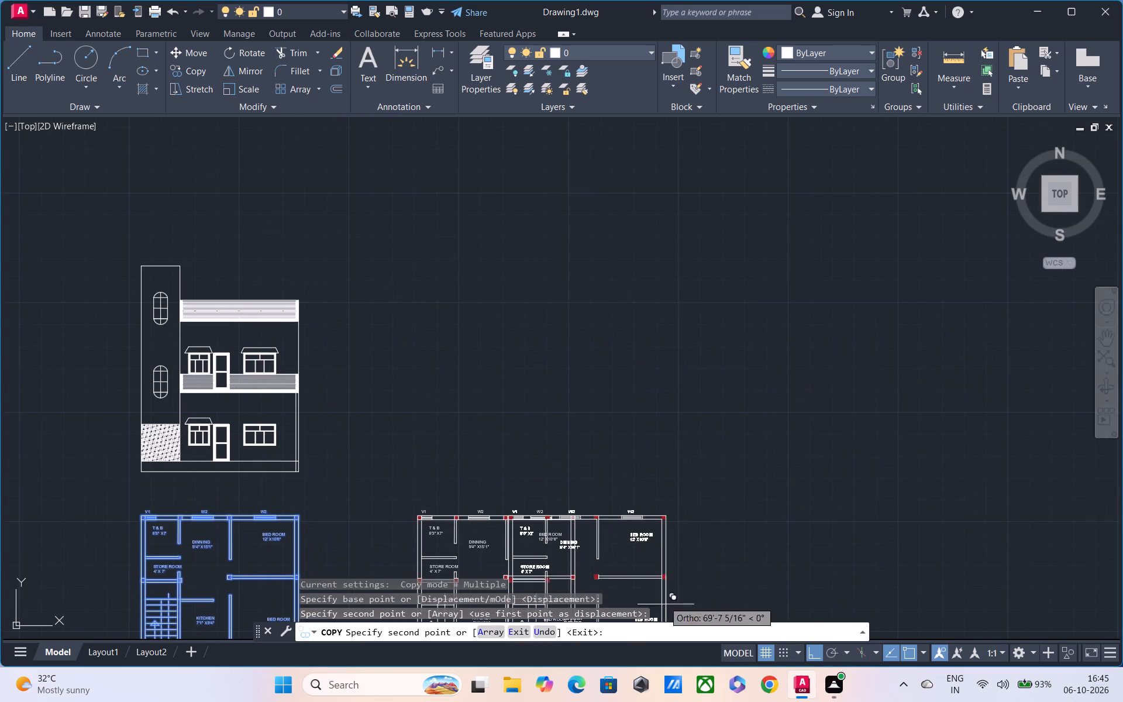
key(Escape)
middle_drag(660, 505, 649, 332)
scroll(649, 333, down, 1)
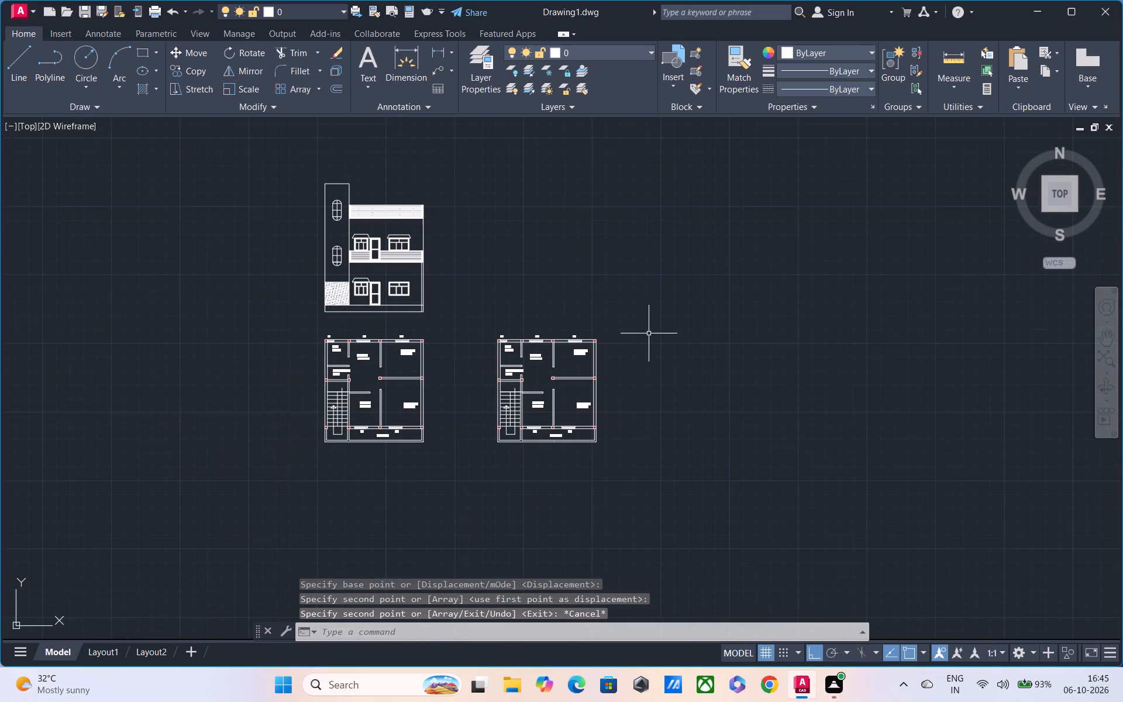
middle_drag(664, 350, 681, 368)
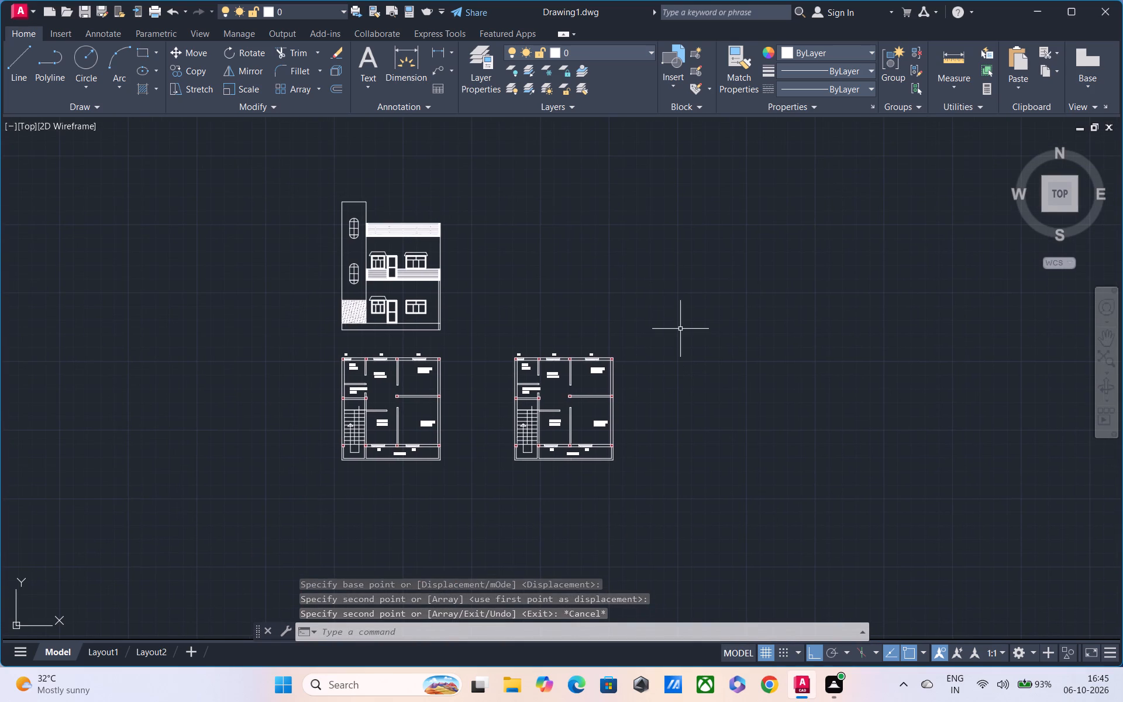
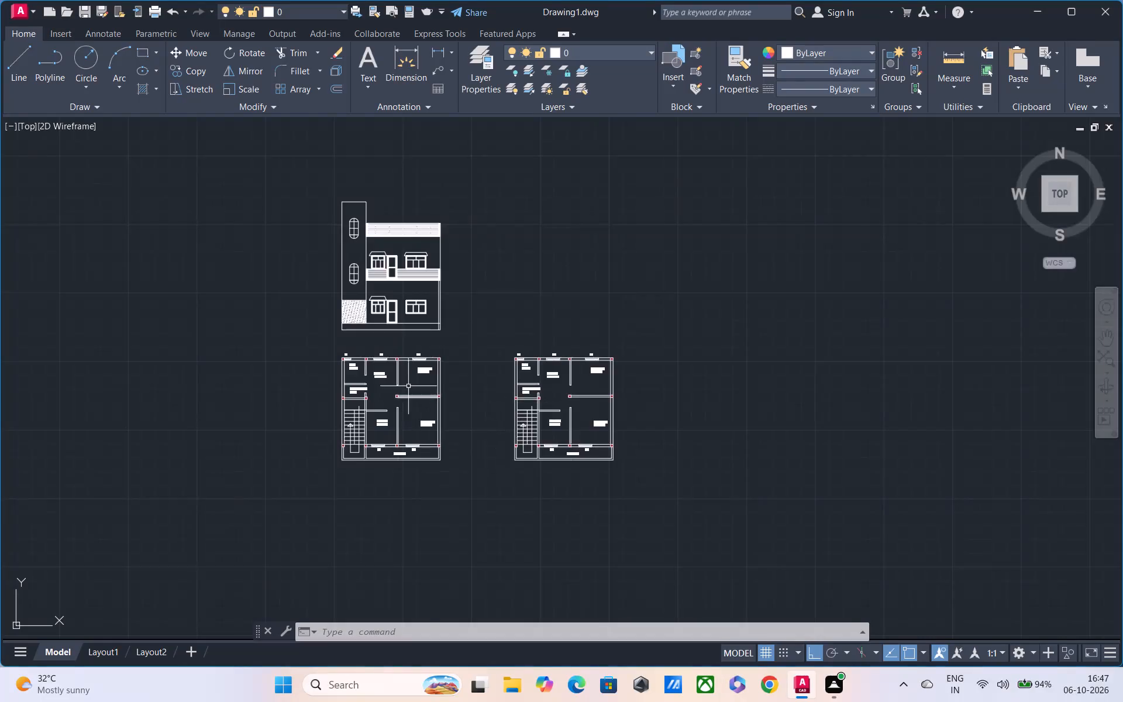
Examine the front elevation from the roof parapet down to the ground-floor door and windows.
scroll(407, 380, up, 1)
middle_drag(414, 388, 447, 540)
middle_drag(407, 431, 449, 528)
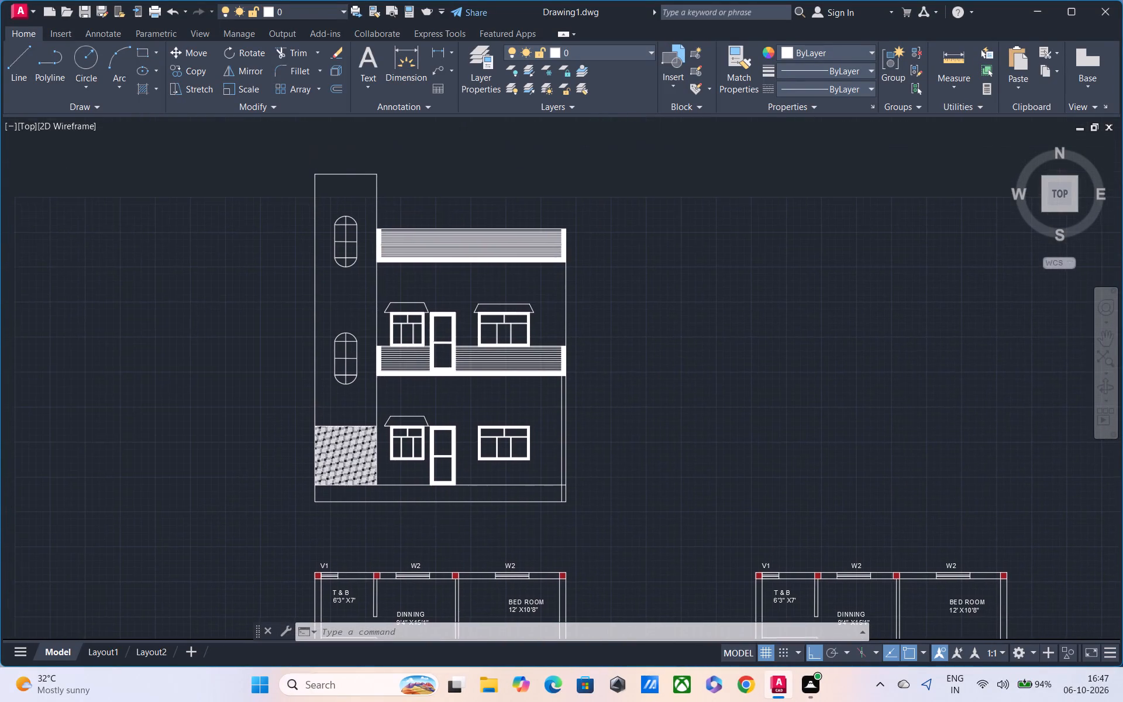
scroll(445, 366, up, 1)
middle_drag(478, 419, 483, 508)
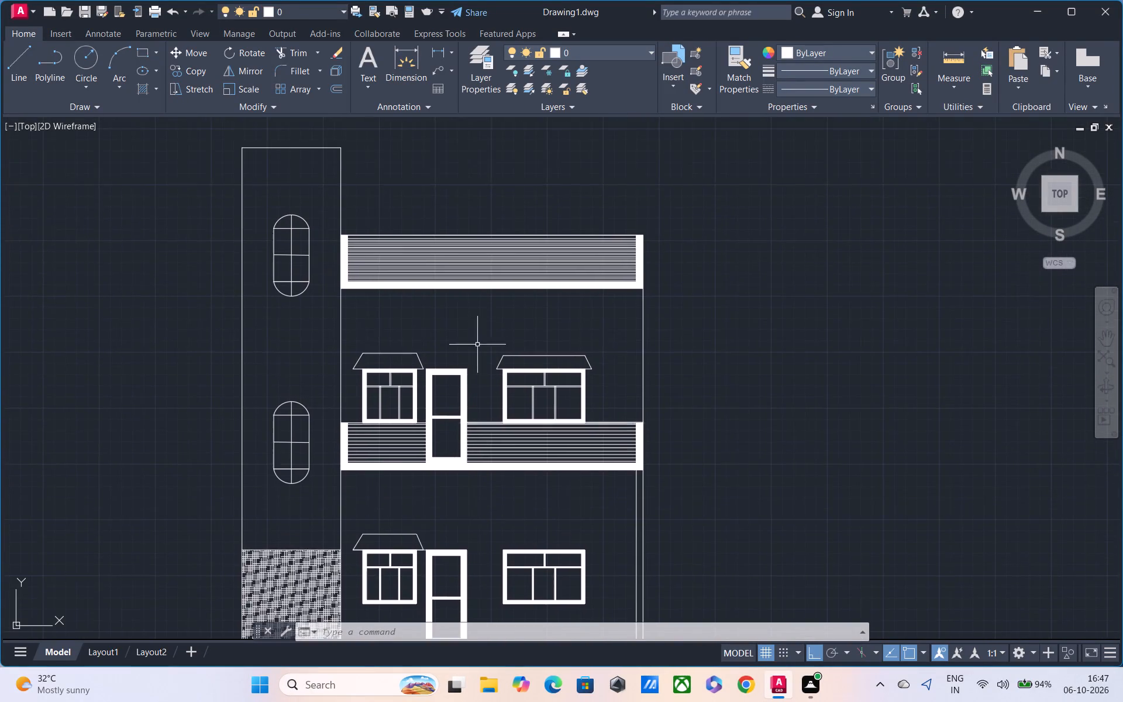
scroll(477, 338, up, 1)
middle_drag(481, 341, 488, 411)
scroll(482, 390, up, 1)
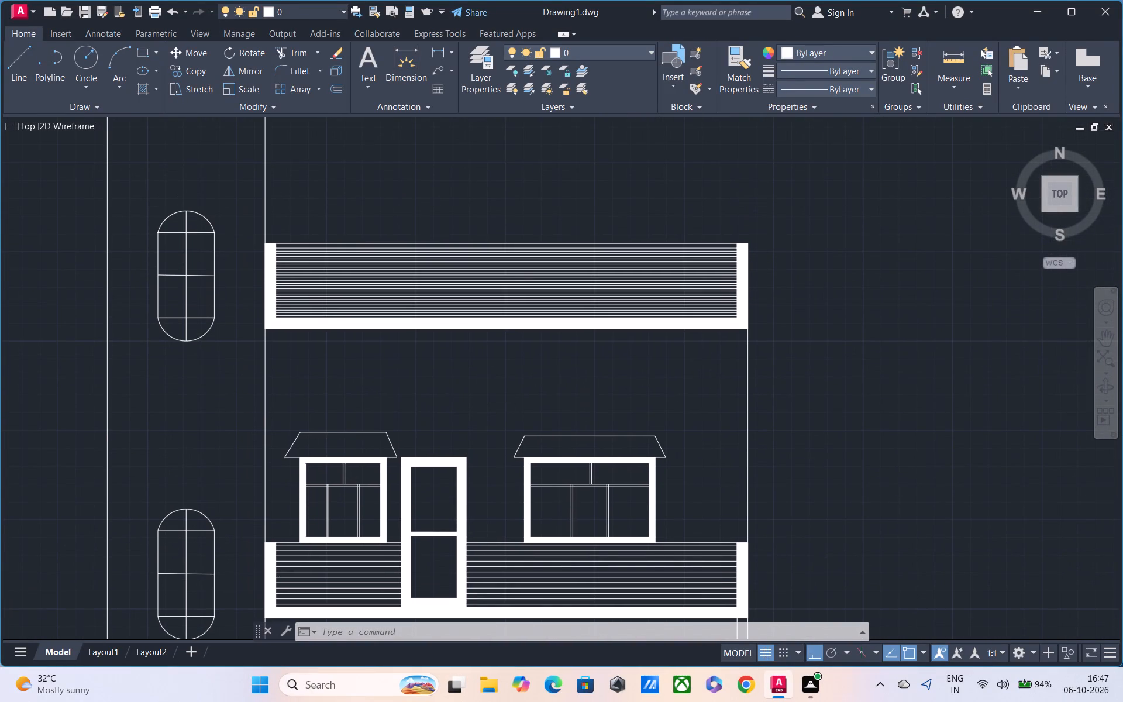
middle_drag(482, 390, 474, 436)
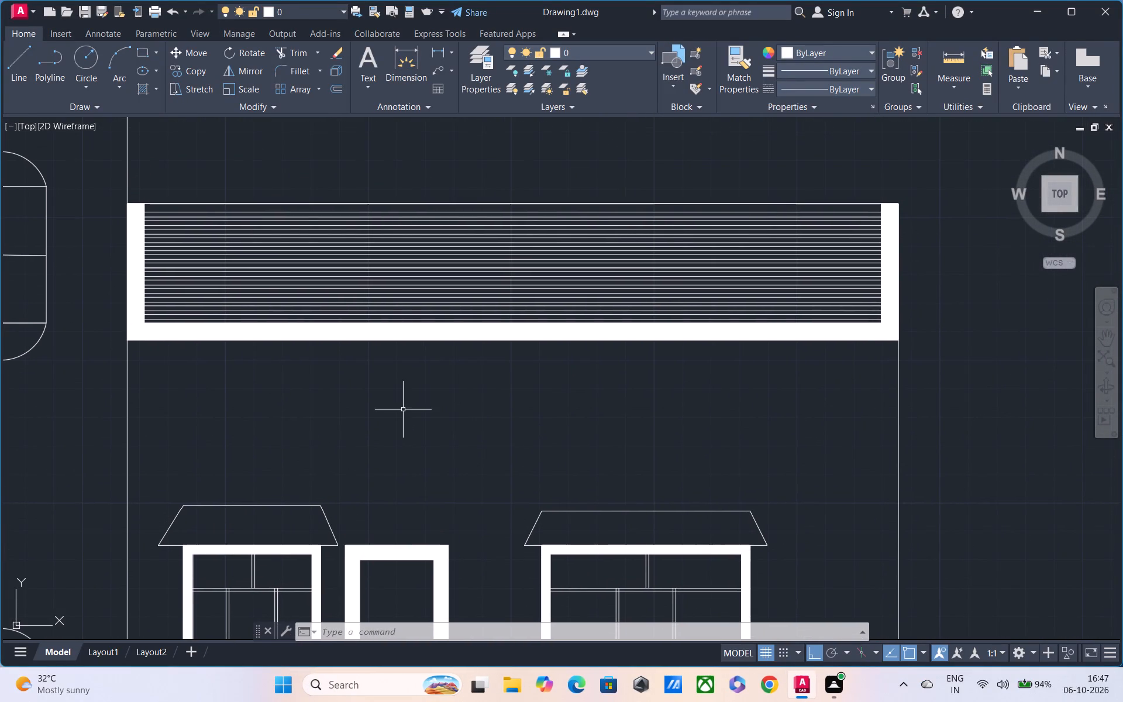
scroll(408, 408, up, 1)
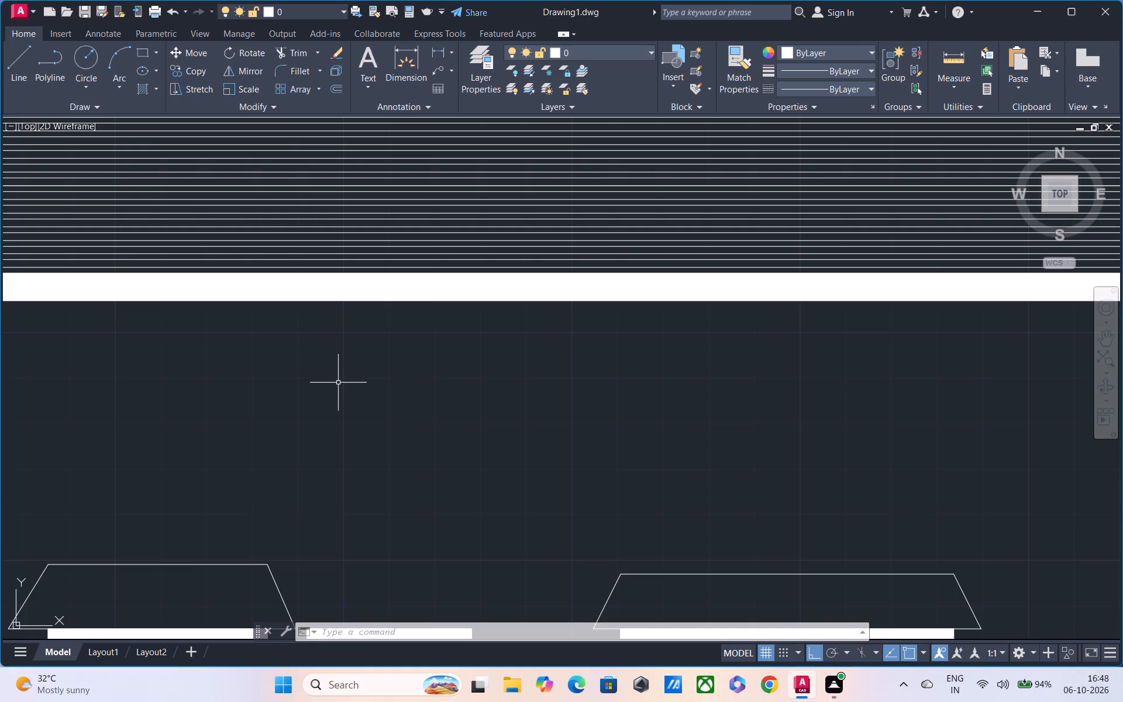
scroll(339, 402, down, 2)
scroll(388, 427, down, 1)
middle_drag(404, 419, 433, 362)
middle_drag(469, 519, 473, 474)
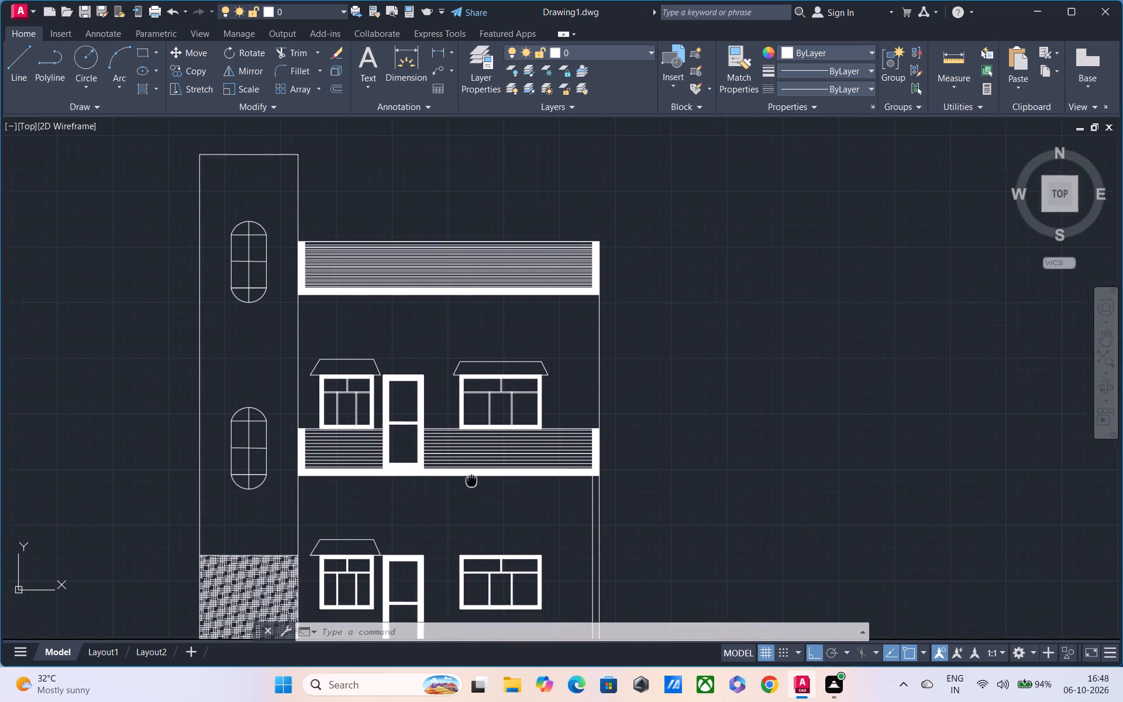
middle_drag(473, 474, 473, 461)
scroll(473, 460, up, 1)
middle_drag(466, 451, 466, 340)
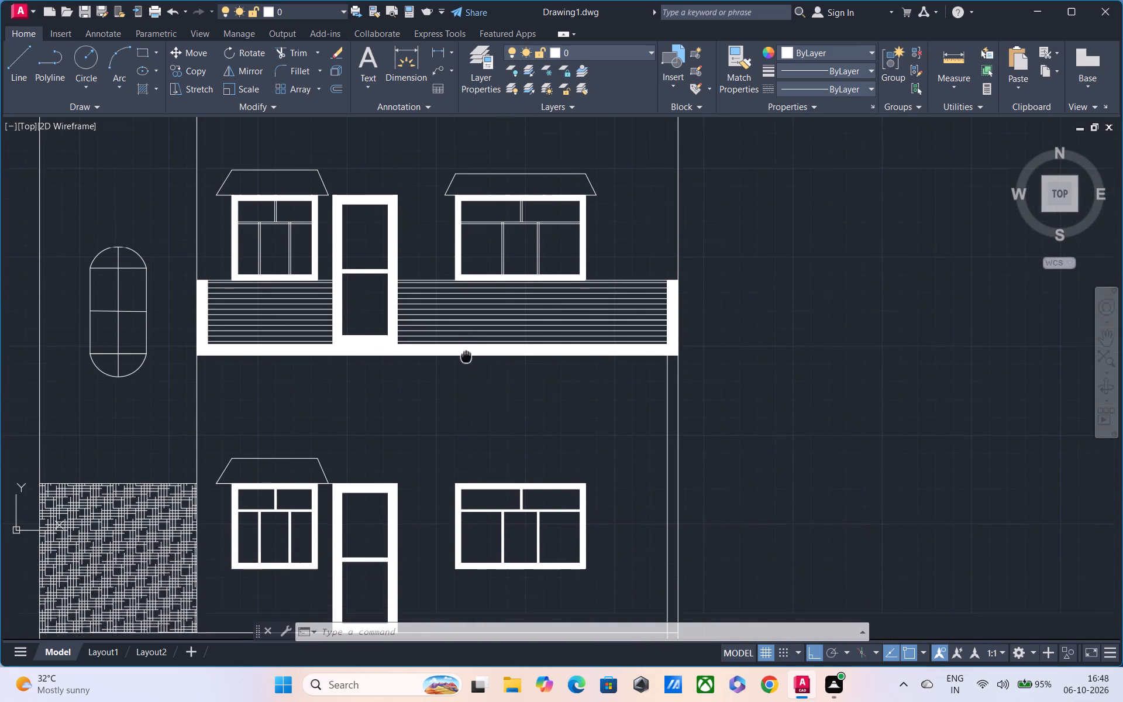
Examine both floor plans and the free space around them in relation to the front elevation.
scroll(466, 361, down, 2)
middle_drag(711, 405, 666, 377)
middle_drag(694, 403, 673, 358)
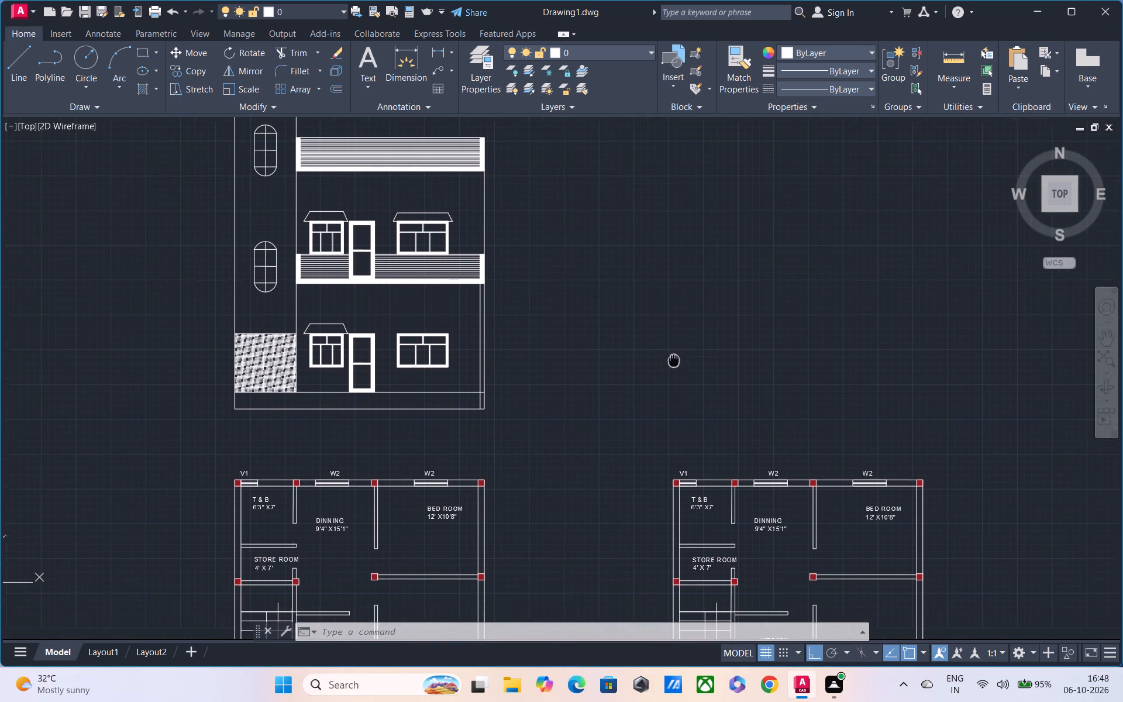
middle_drag(673, 358, 672, 357)
middle_drag(672, 383, 617, 375)
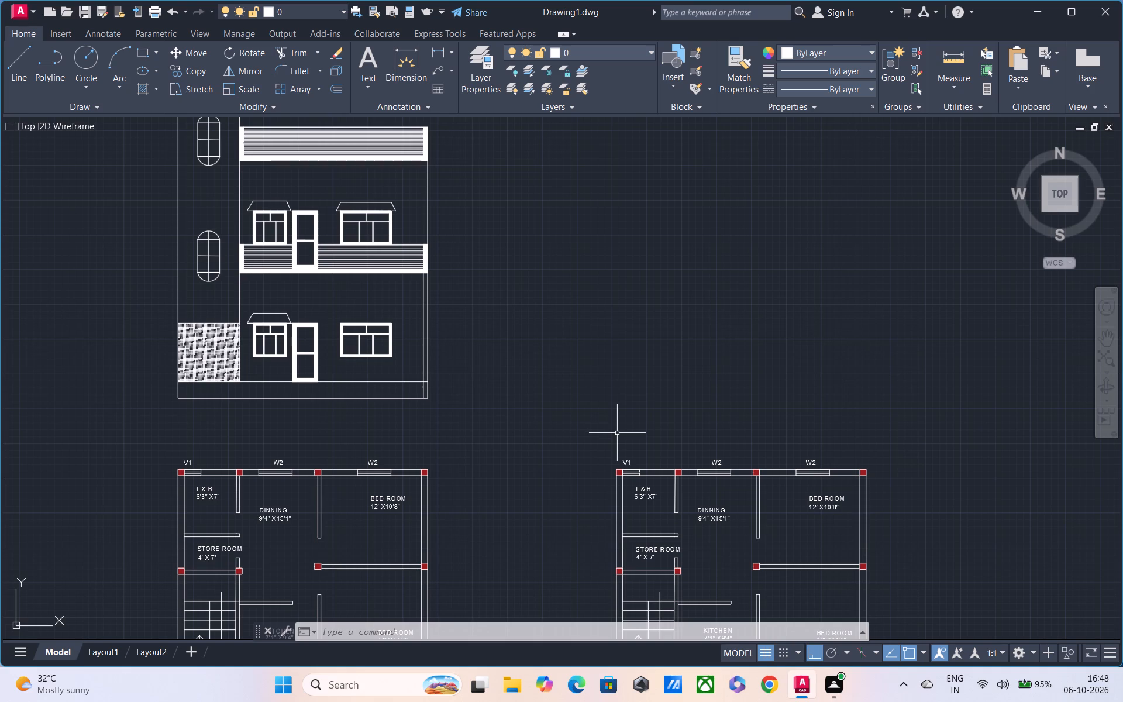
middle_drag(607, 407, 511, 367)
scroll(531, 355, down, 1)
middle_drag(532, 363, 469, 312)
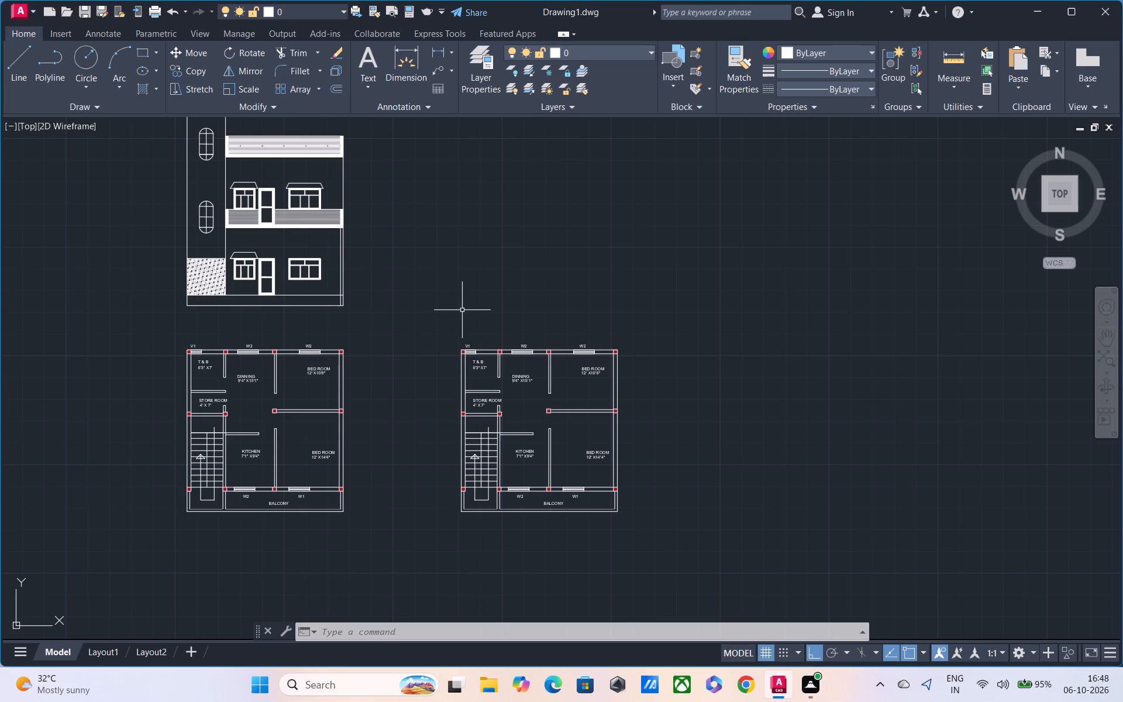
middle_drag(491, 363, 501, 383)
scroll(501, 362, up, 1)
middle_drag(498, 362, 395, 278)
scroll(398, 291, down, 1)
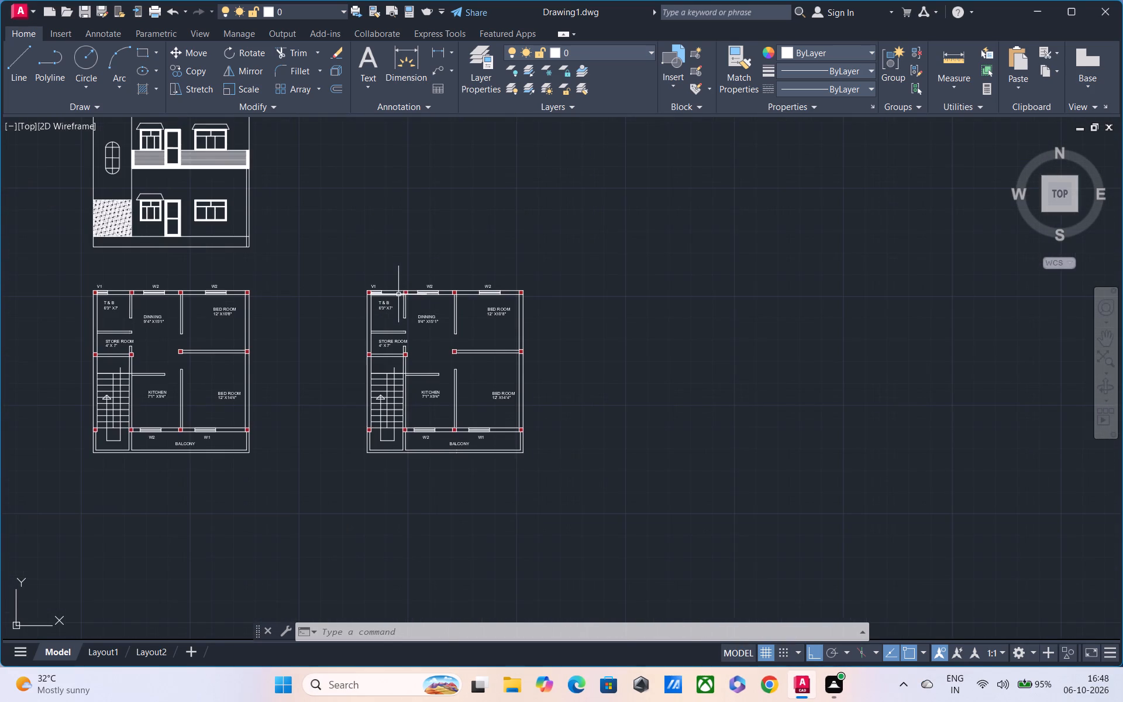
scroll(401, 321, down, 2)
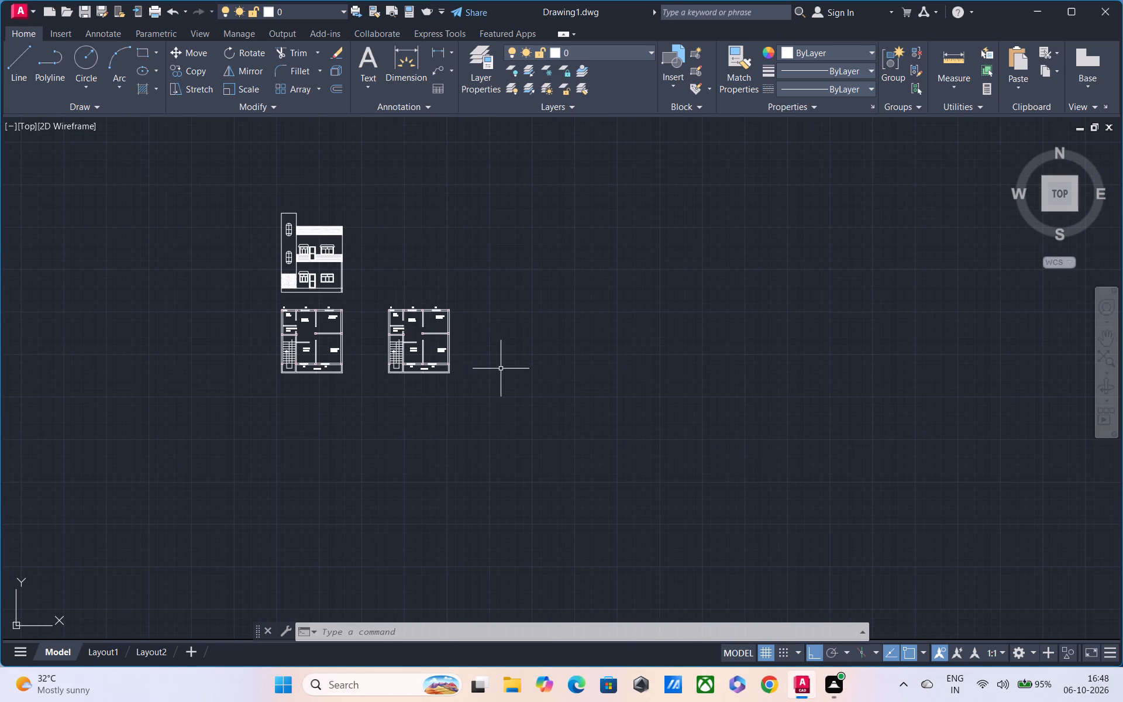
middle_drag(492, 371, 553, 396)
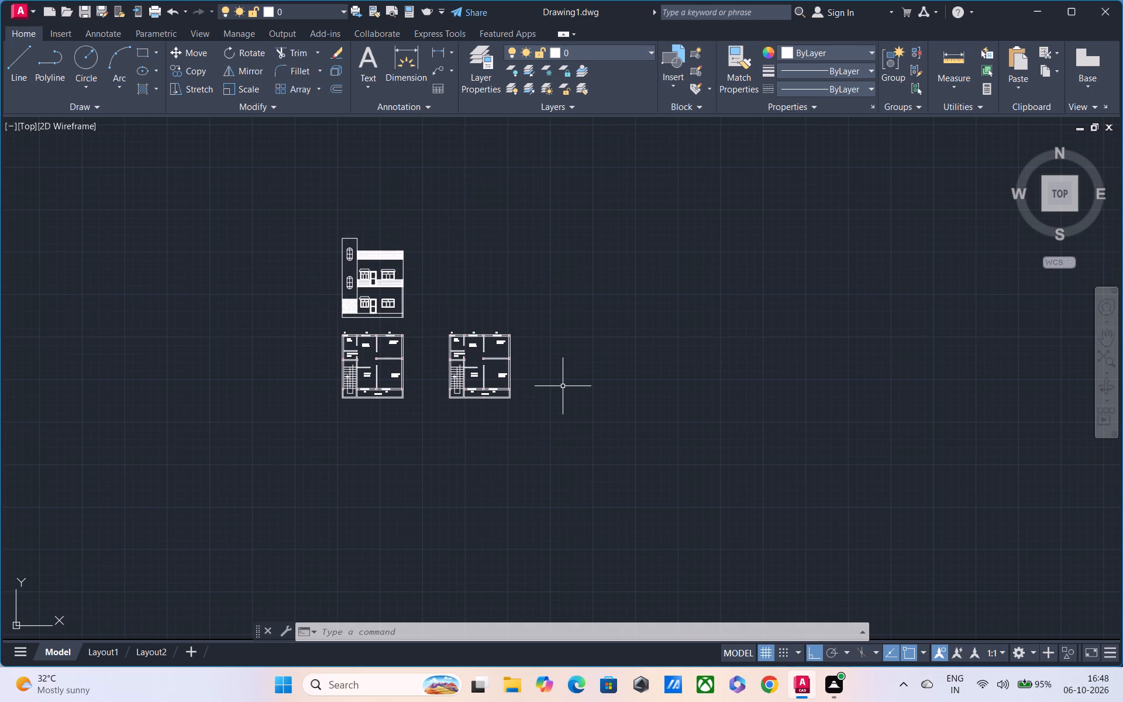
middle_drag(564, 386, 573, 496)
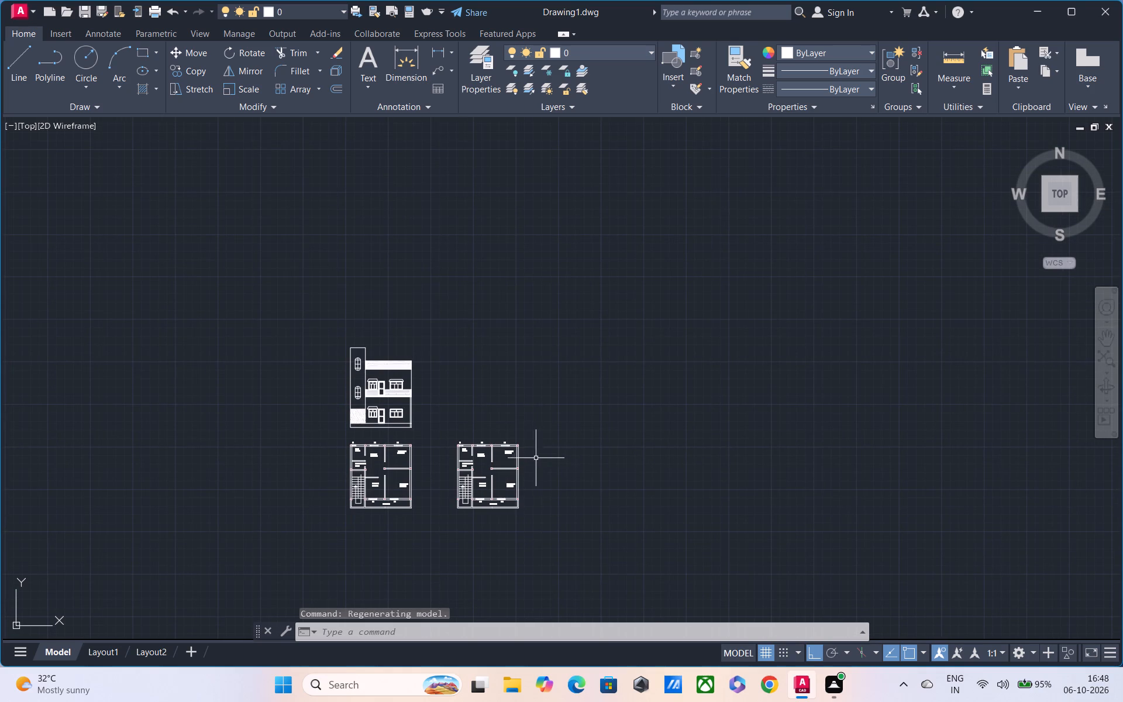
middle_drag(507, 431, 498, 389)
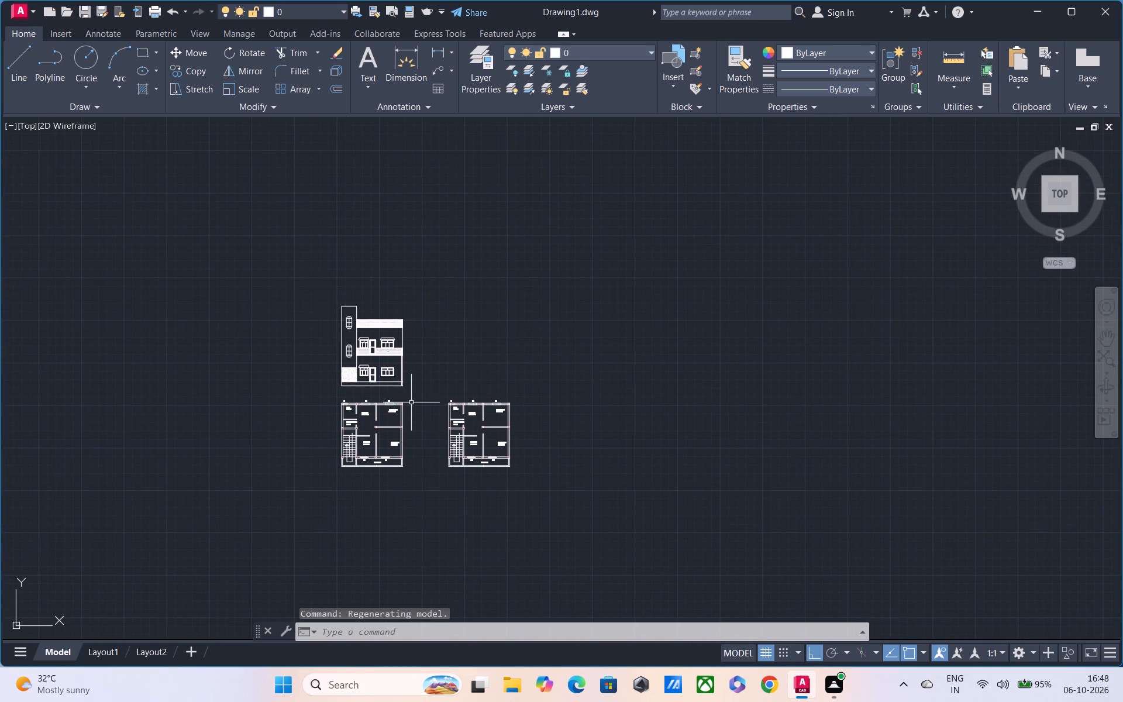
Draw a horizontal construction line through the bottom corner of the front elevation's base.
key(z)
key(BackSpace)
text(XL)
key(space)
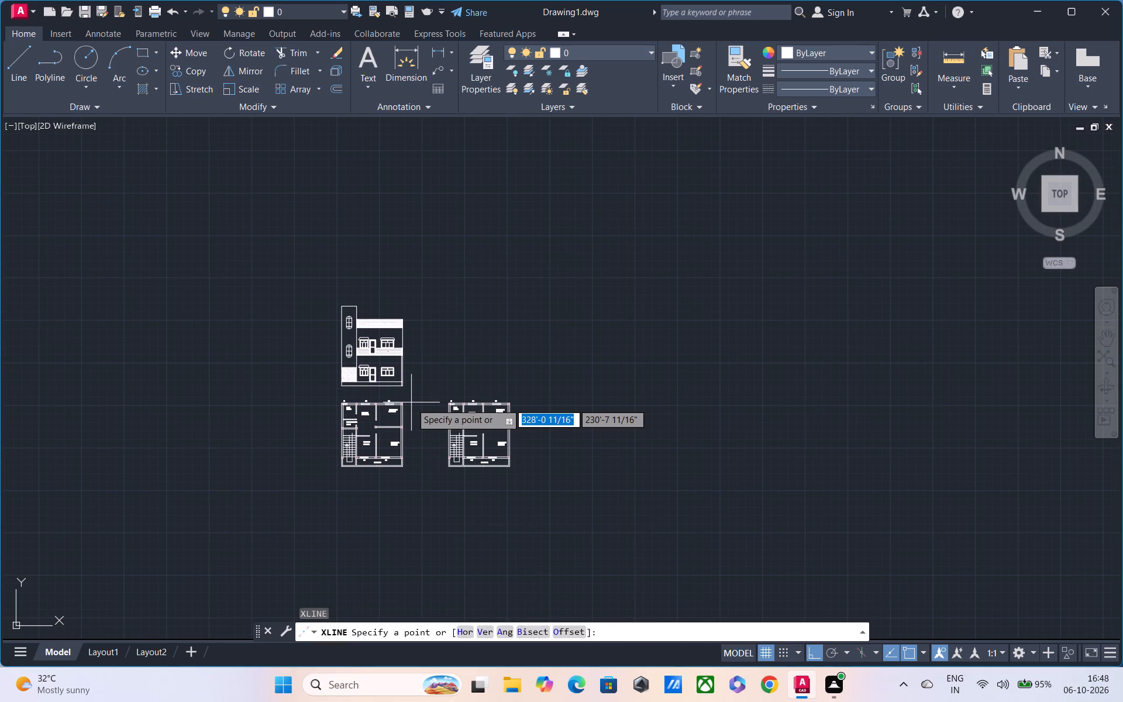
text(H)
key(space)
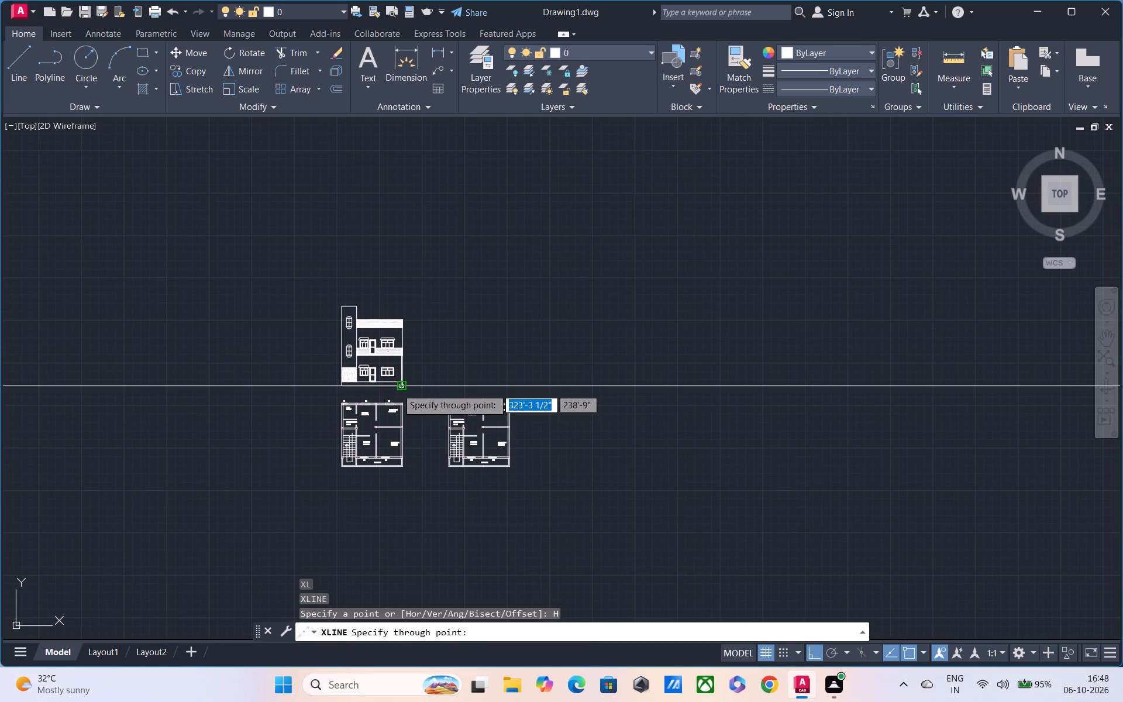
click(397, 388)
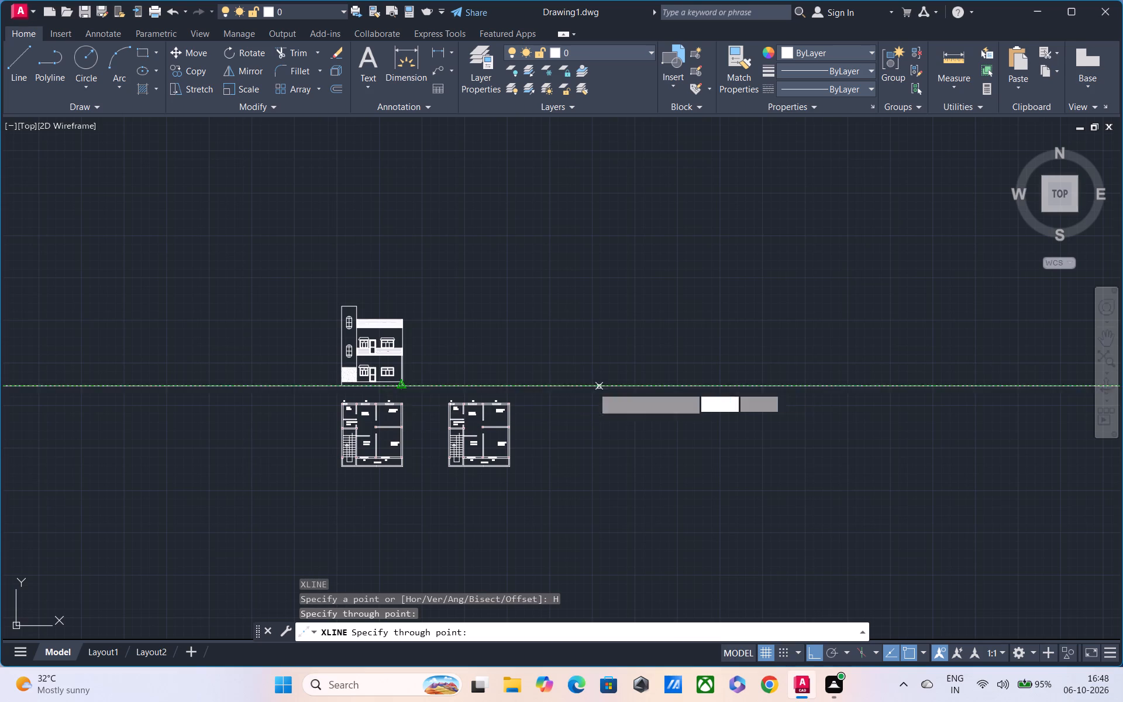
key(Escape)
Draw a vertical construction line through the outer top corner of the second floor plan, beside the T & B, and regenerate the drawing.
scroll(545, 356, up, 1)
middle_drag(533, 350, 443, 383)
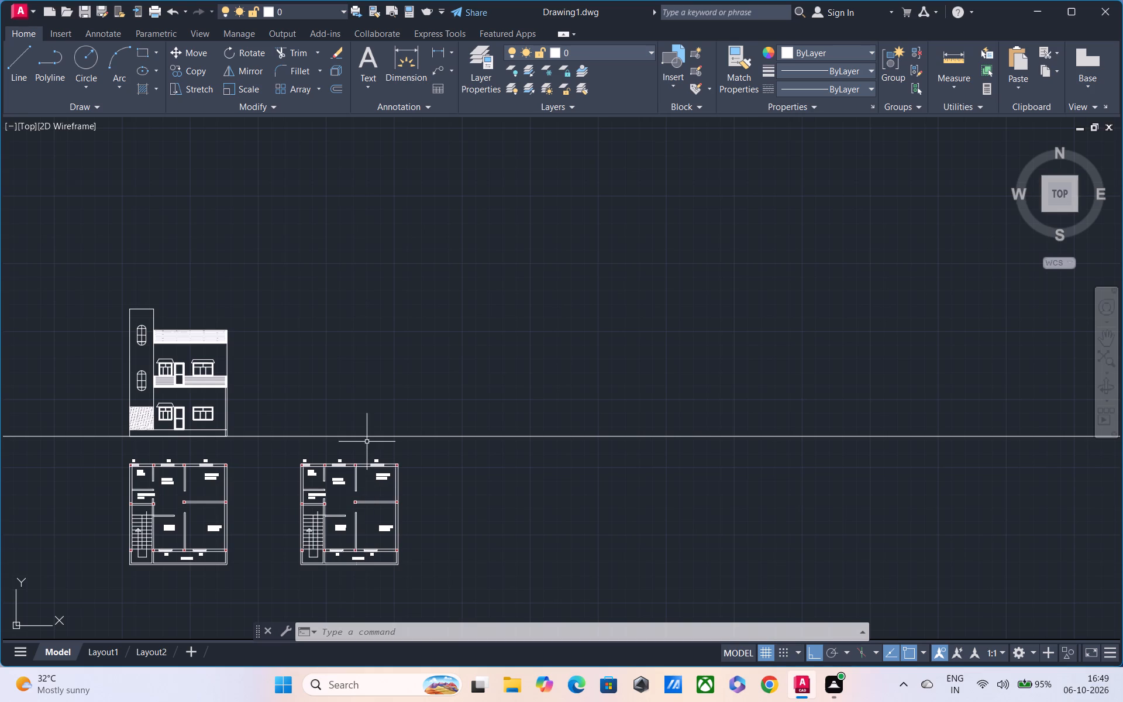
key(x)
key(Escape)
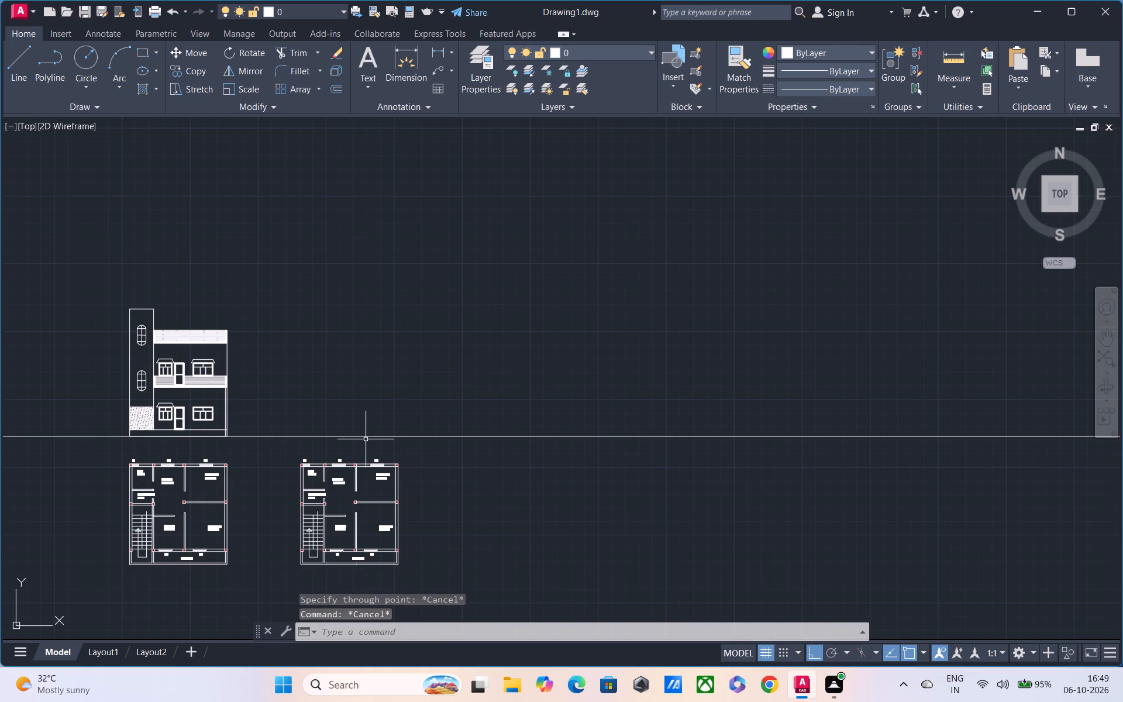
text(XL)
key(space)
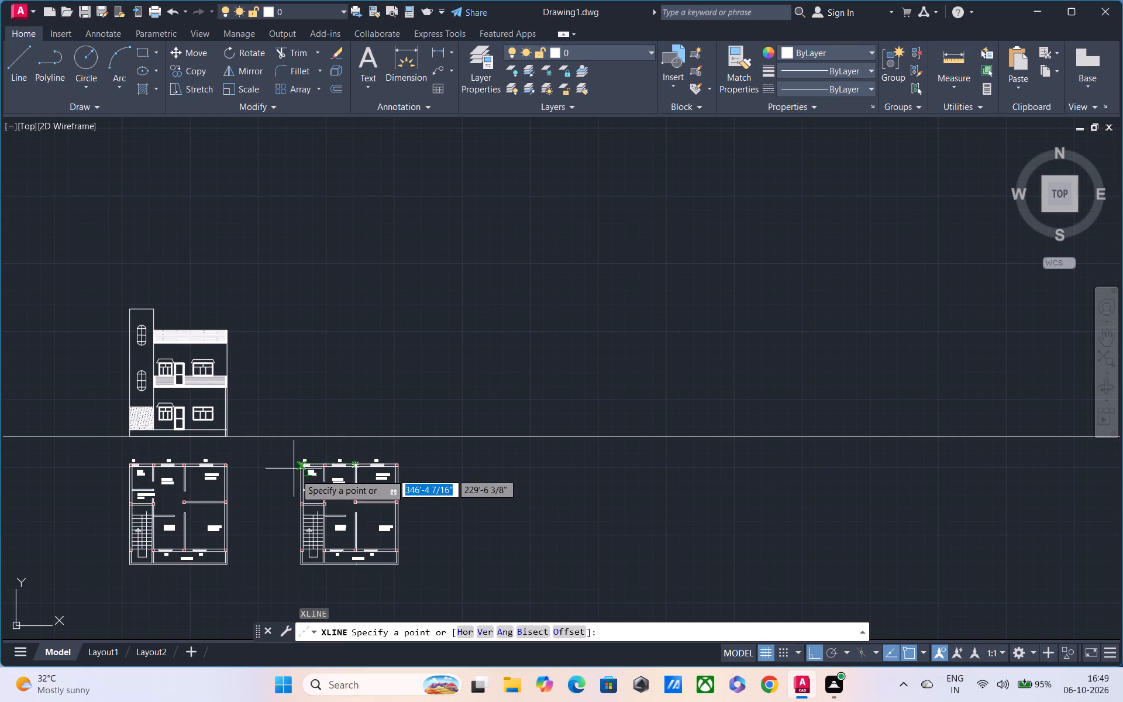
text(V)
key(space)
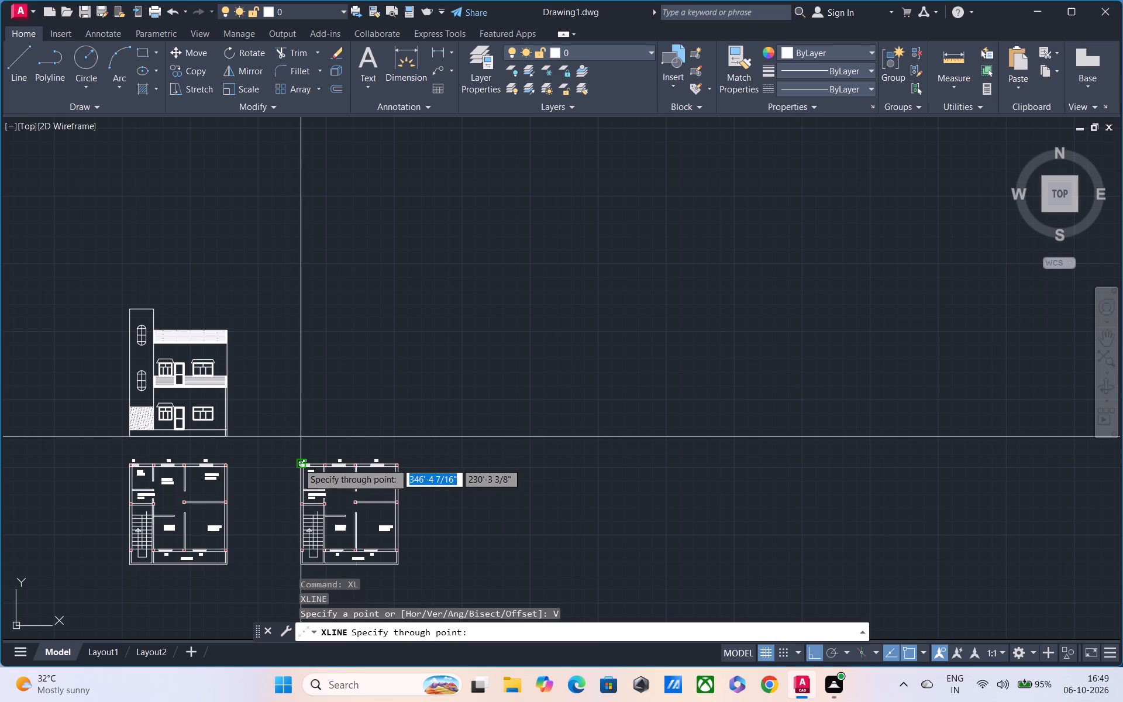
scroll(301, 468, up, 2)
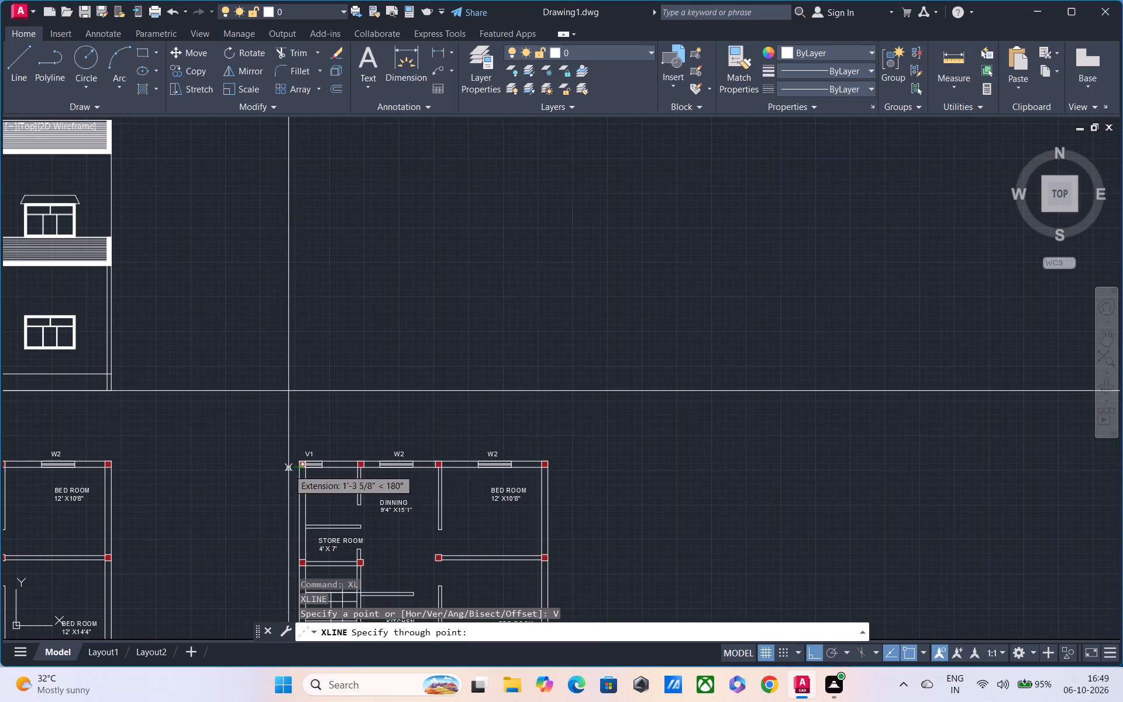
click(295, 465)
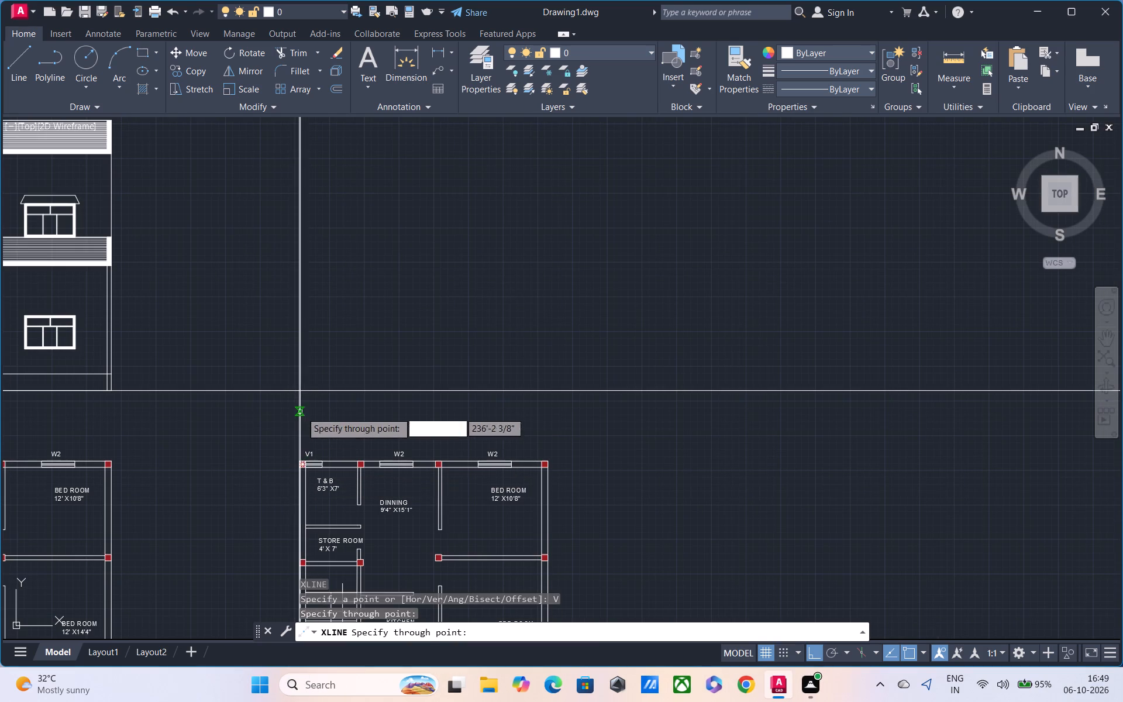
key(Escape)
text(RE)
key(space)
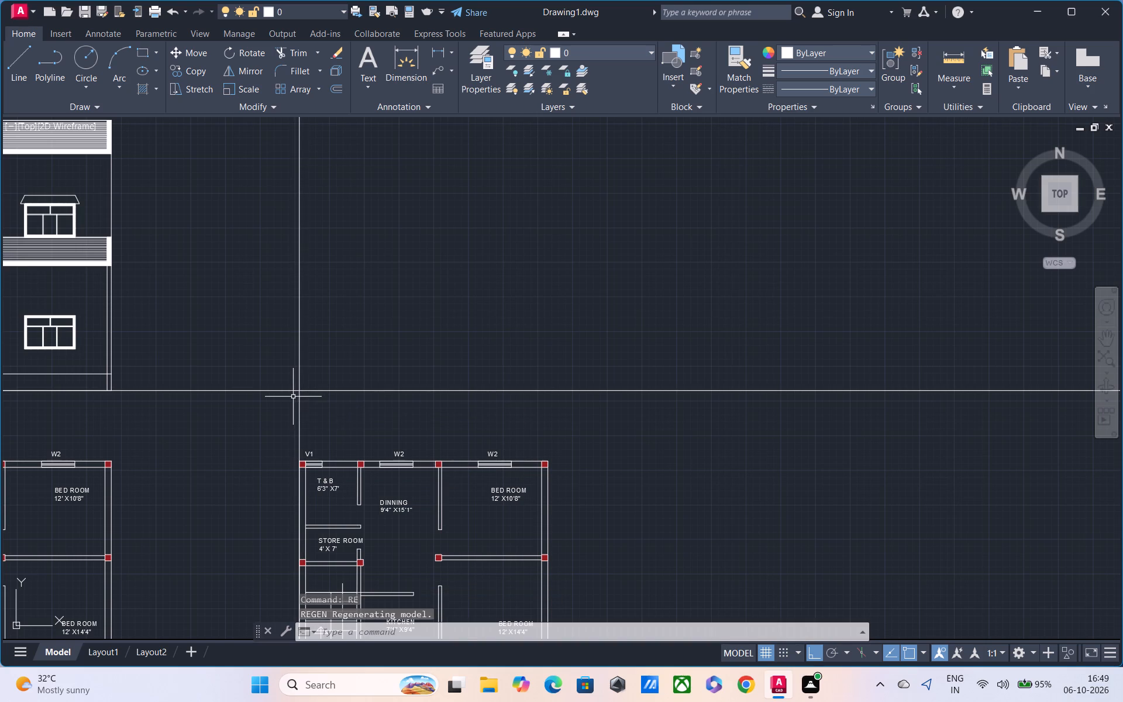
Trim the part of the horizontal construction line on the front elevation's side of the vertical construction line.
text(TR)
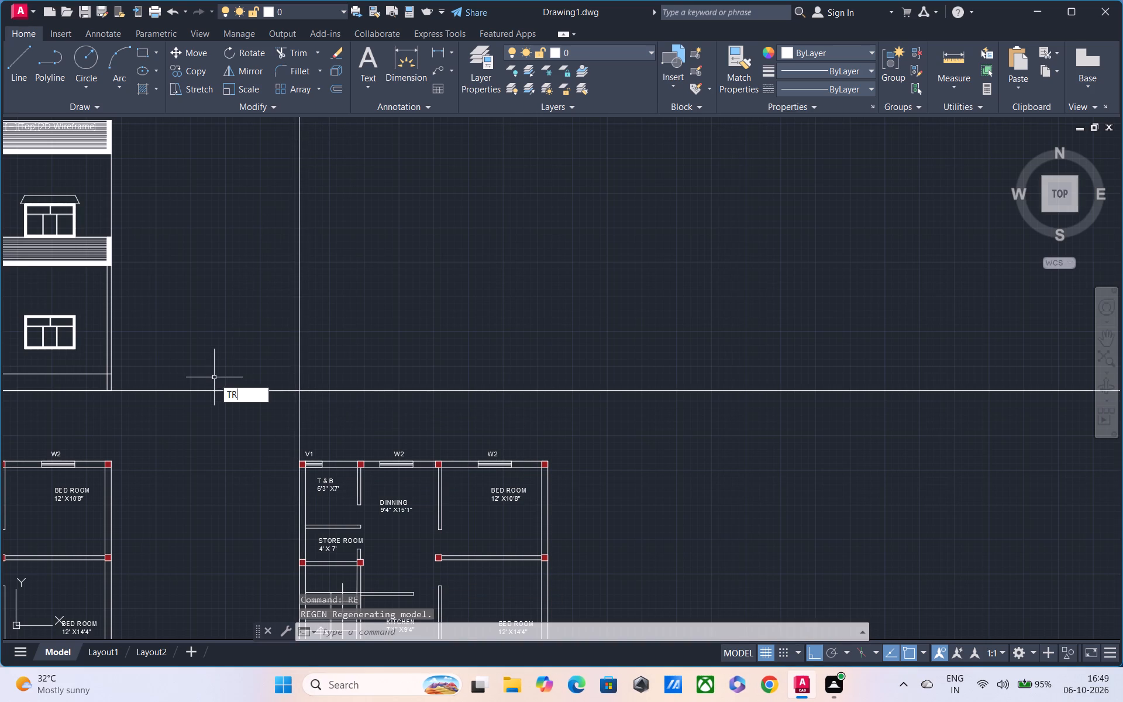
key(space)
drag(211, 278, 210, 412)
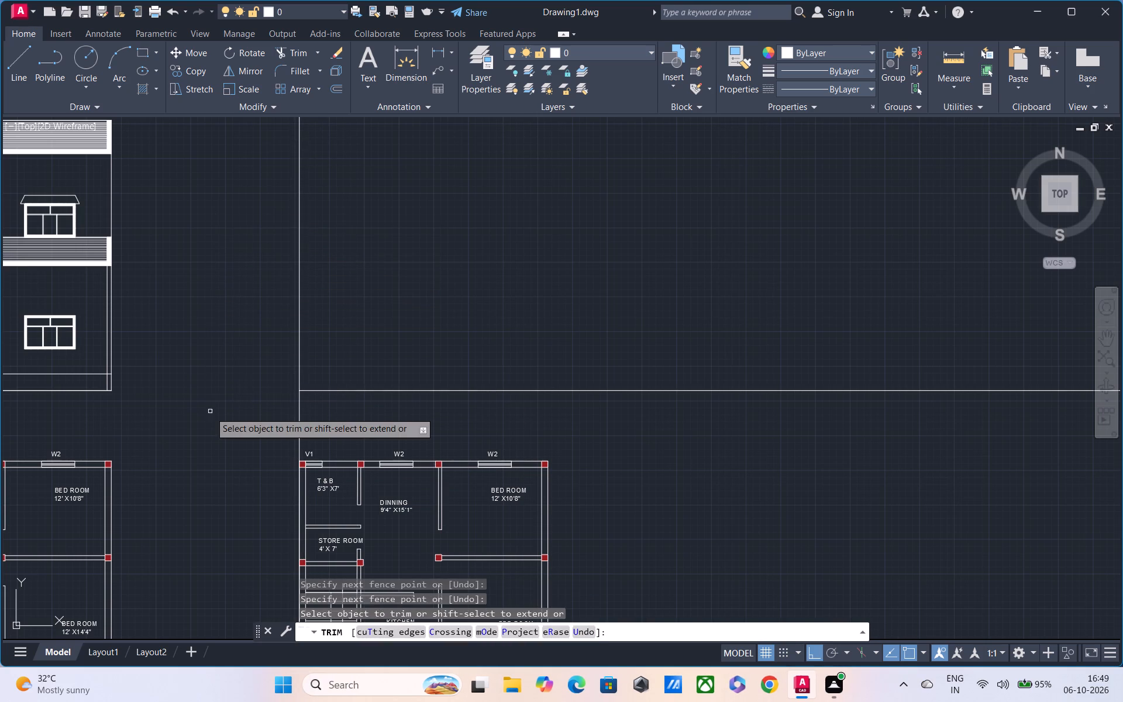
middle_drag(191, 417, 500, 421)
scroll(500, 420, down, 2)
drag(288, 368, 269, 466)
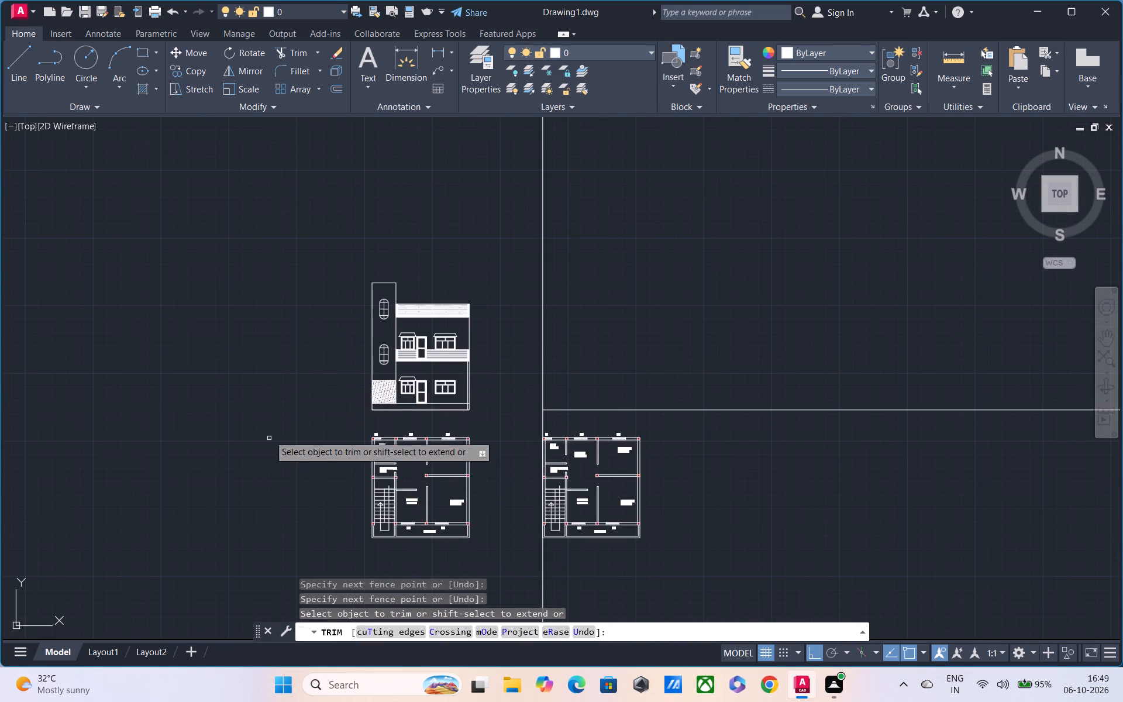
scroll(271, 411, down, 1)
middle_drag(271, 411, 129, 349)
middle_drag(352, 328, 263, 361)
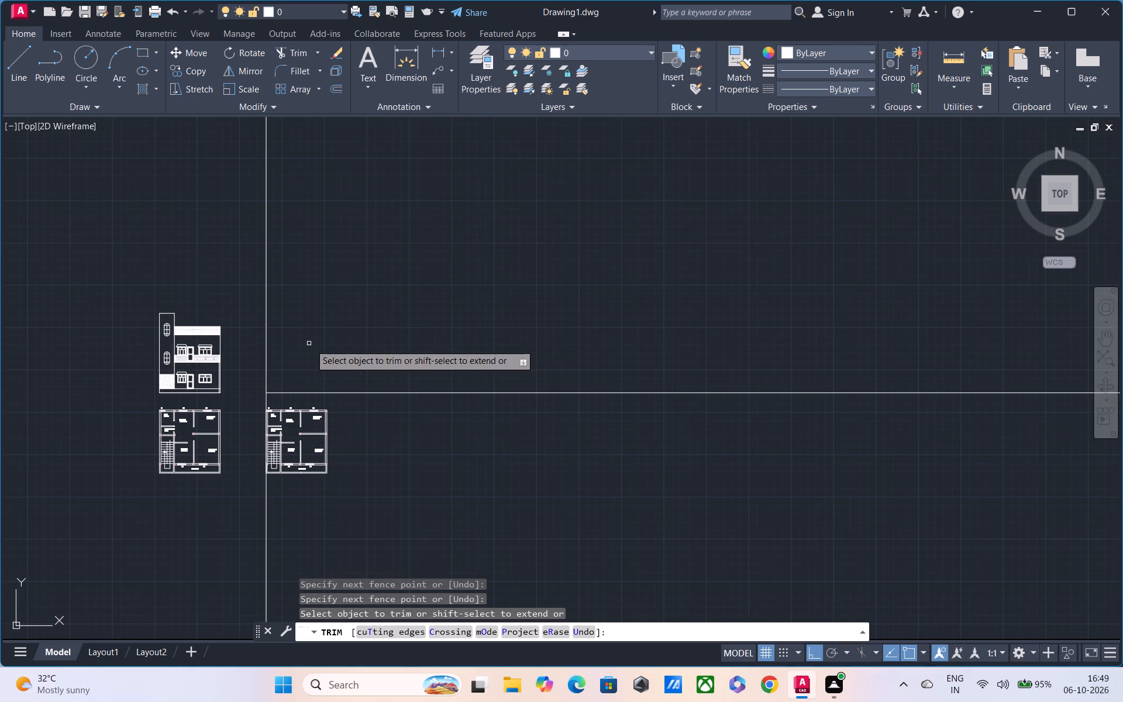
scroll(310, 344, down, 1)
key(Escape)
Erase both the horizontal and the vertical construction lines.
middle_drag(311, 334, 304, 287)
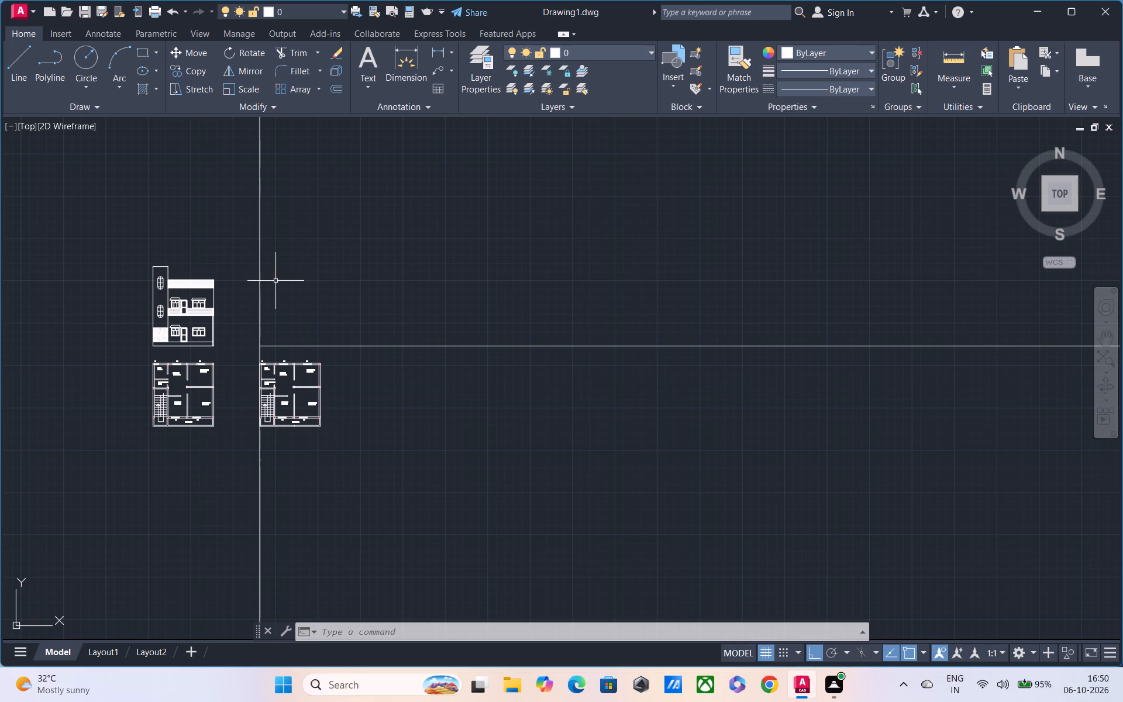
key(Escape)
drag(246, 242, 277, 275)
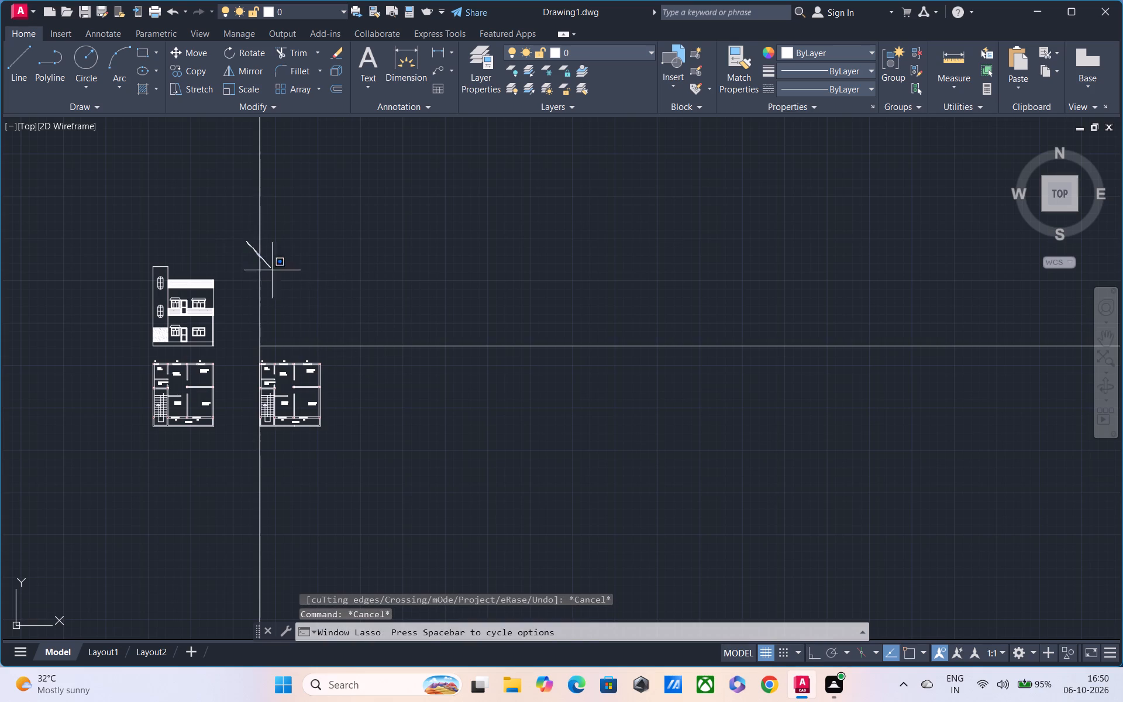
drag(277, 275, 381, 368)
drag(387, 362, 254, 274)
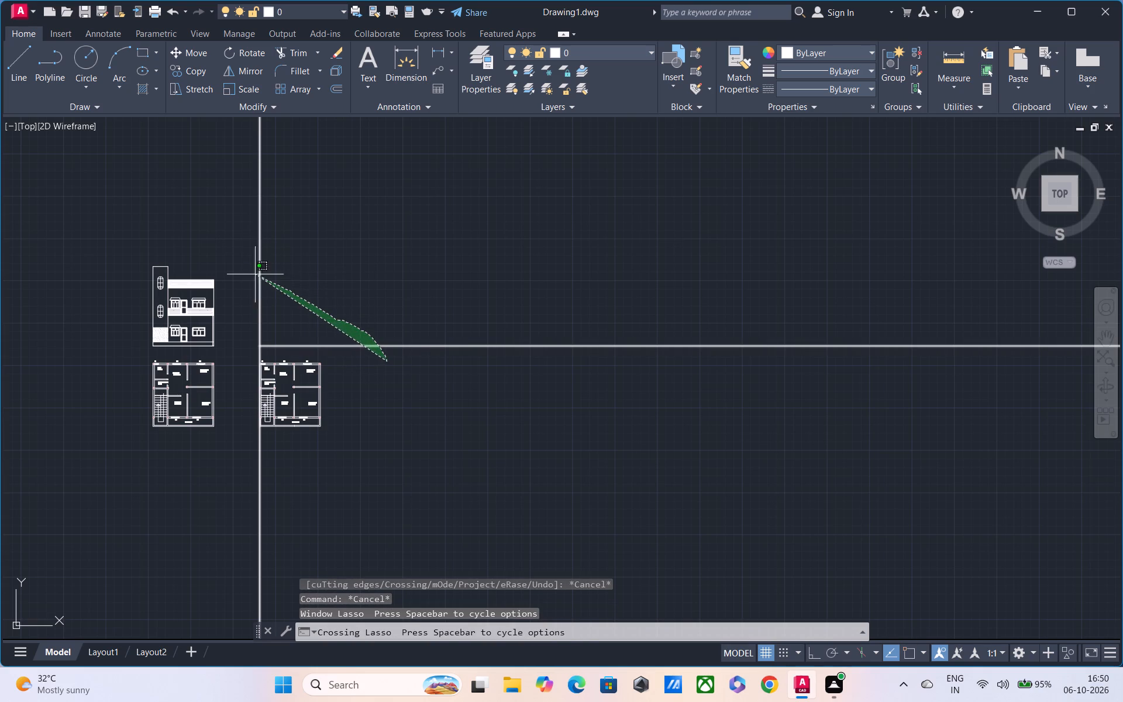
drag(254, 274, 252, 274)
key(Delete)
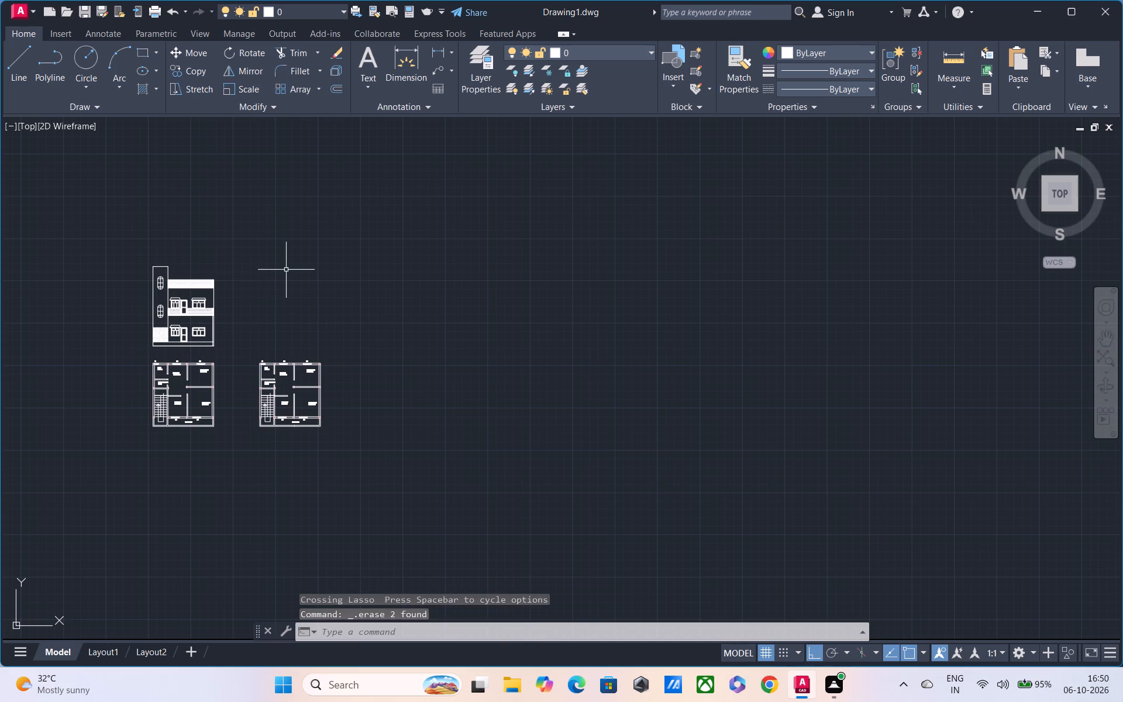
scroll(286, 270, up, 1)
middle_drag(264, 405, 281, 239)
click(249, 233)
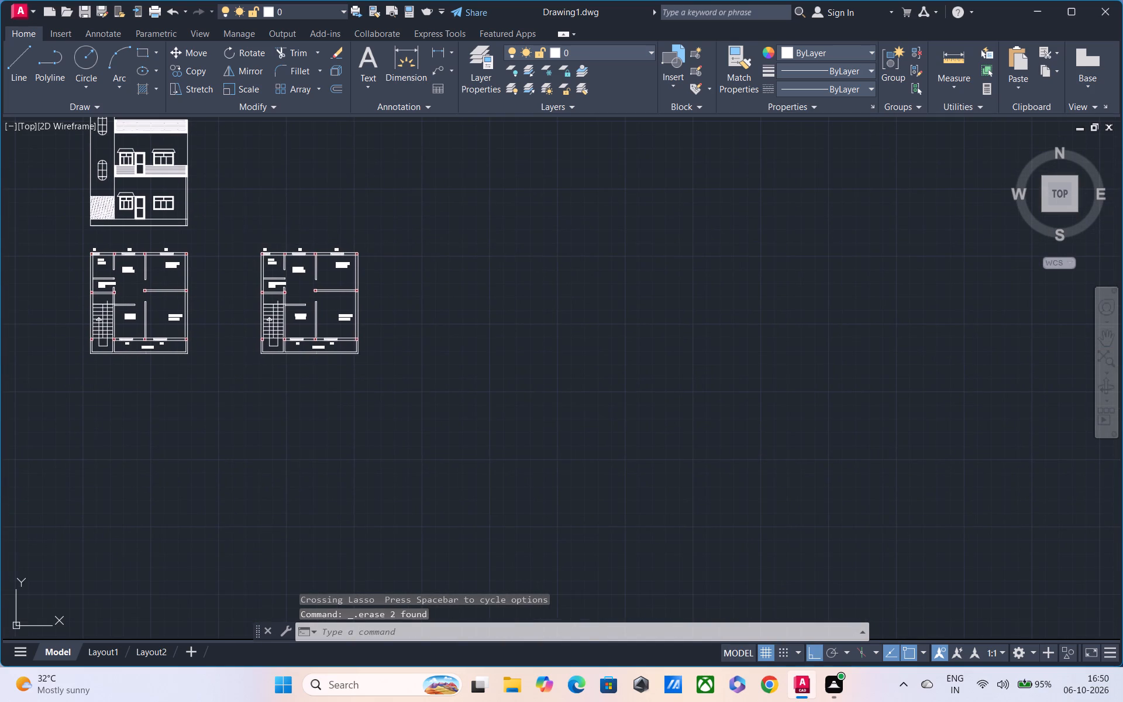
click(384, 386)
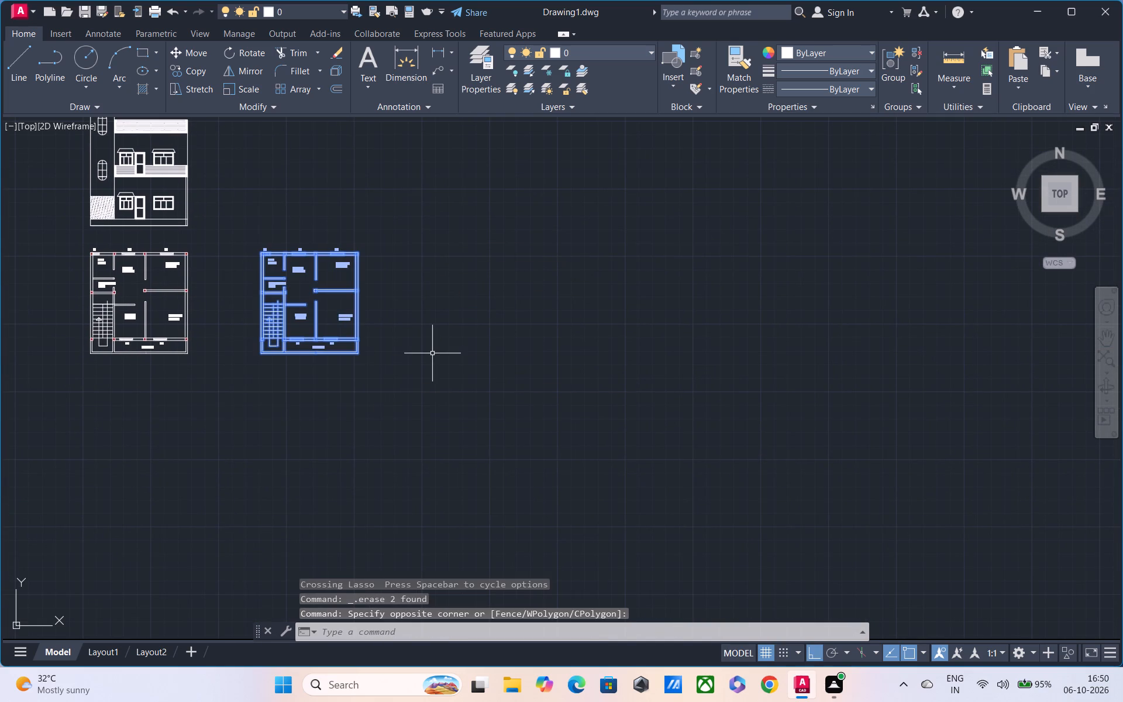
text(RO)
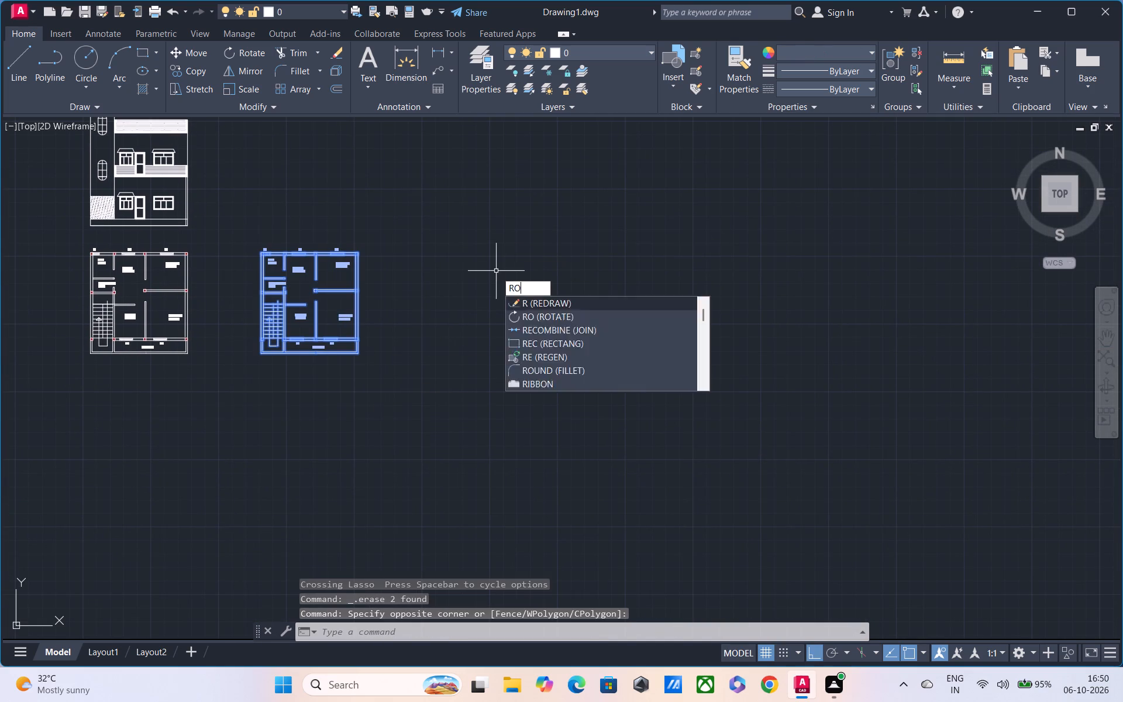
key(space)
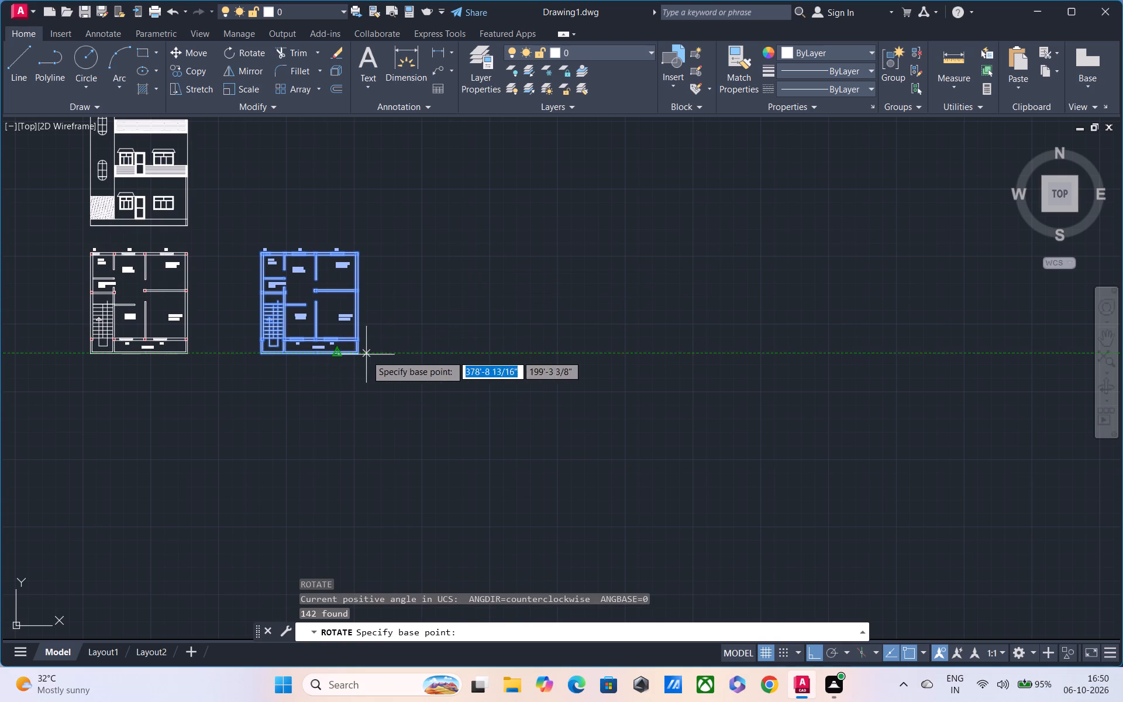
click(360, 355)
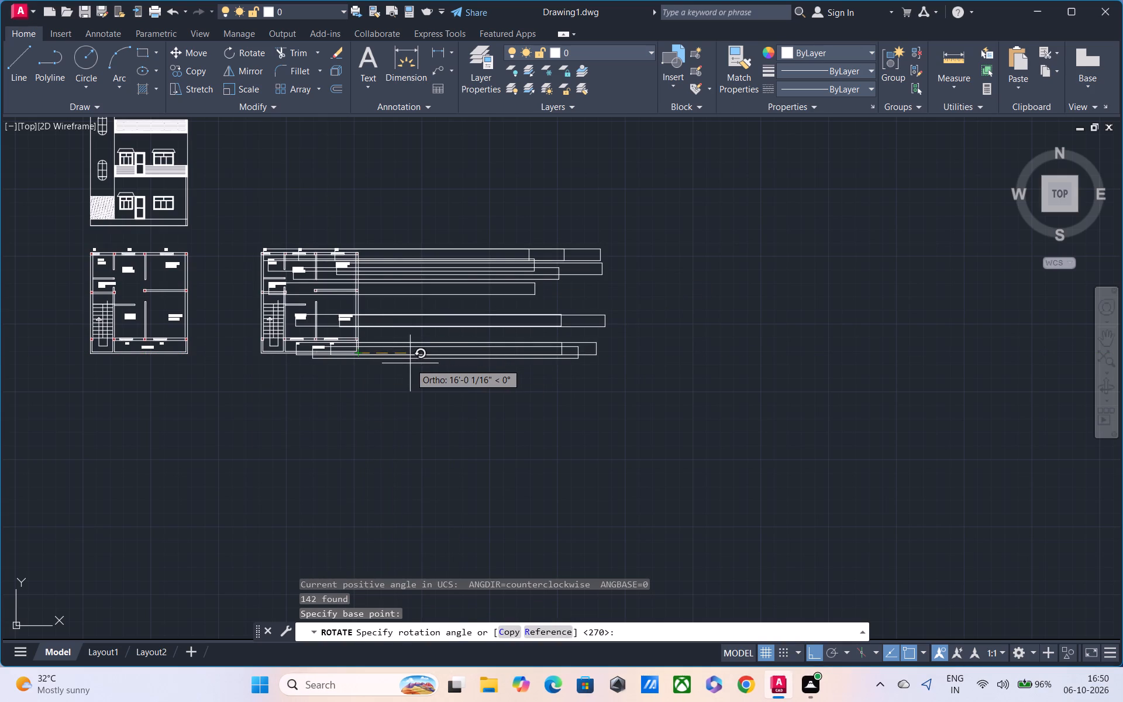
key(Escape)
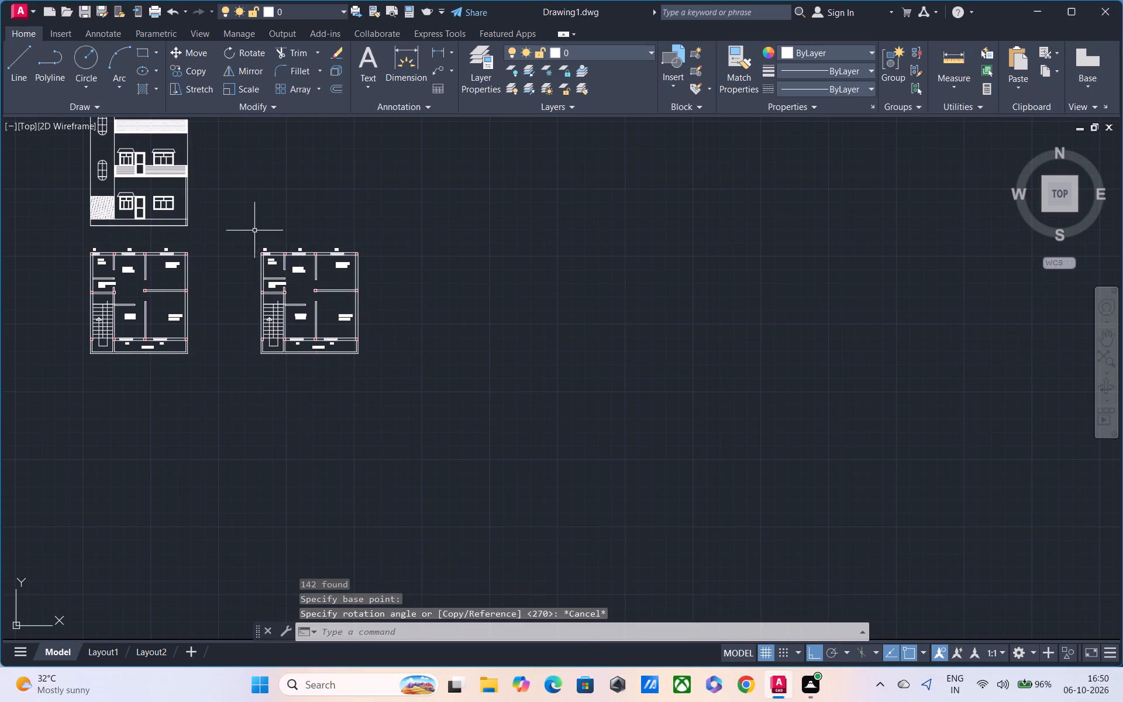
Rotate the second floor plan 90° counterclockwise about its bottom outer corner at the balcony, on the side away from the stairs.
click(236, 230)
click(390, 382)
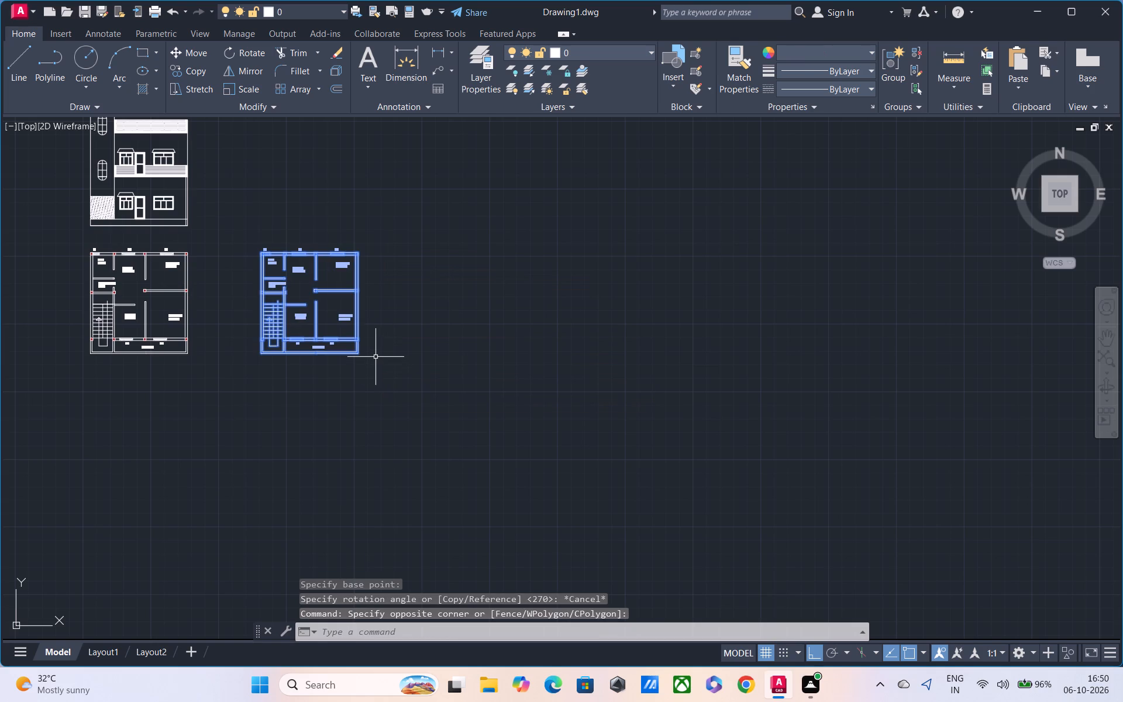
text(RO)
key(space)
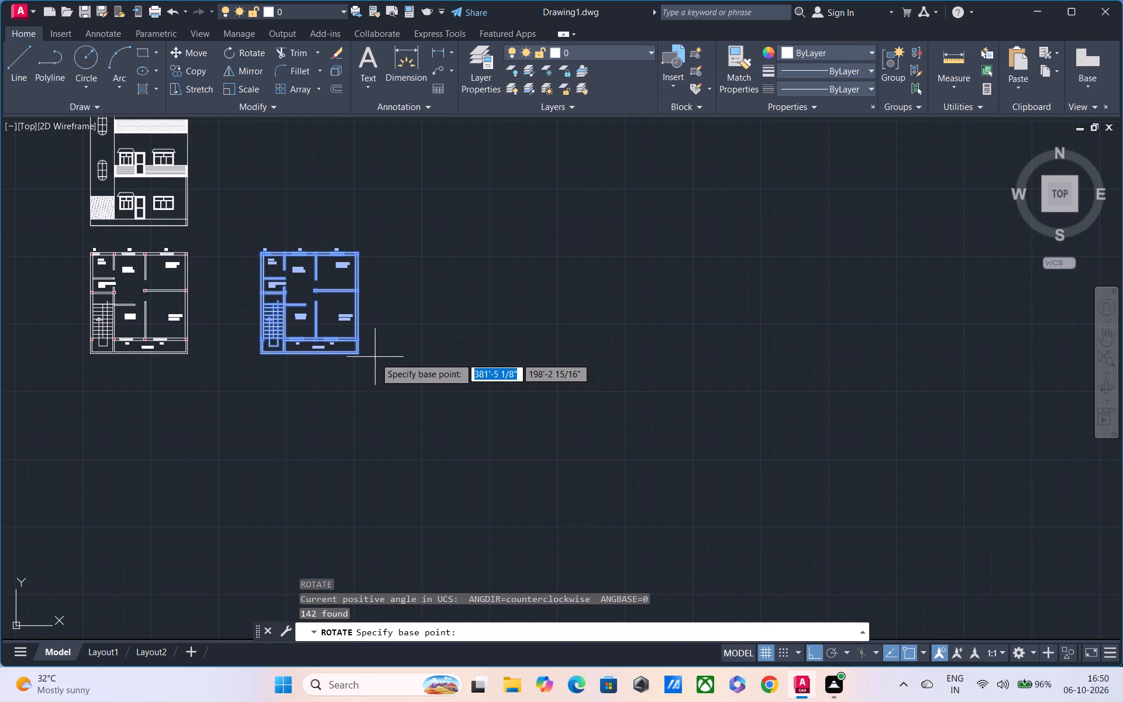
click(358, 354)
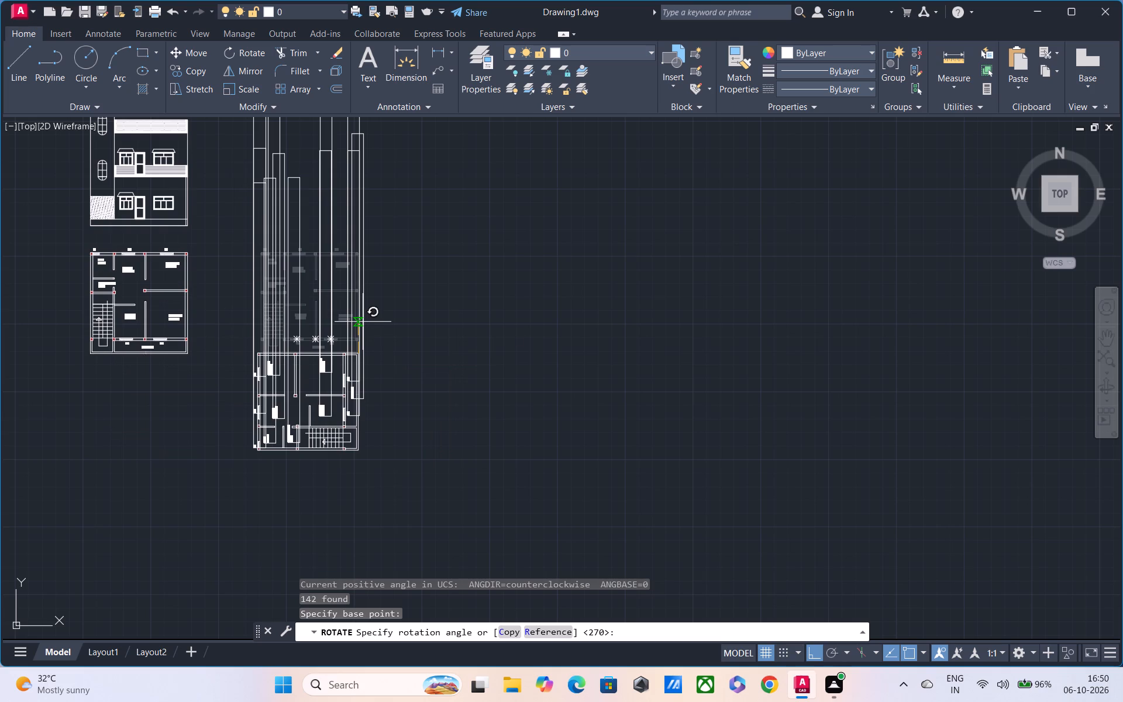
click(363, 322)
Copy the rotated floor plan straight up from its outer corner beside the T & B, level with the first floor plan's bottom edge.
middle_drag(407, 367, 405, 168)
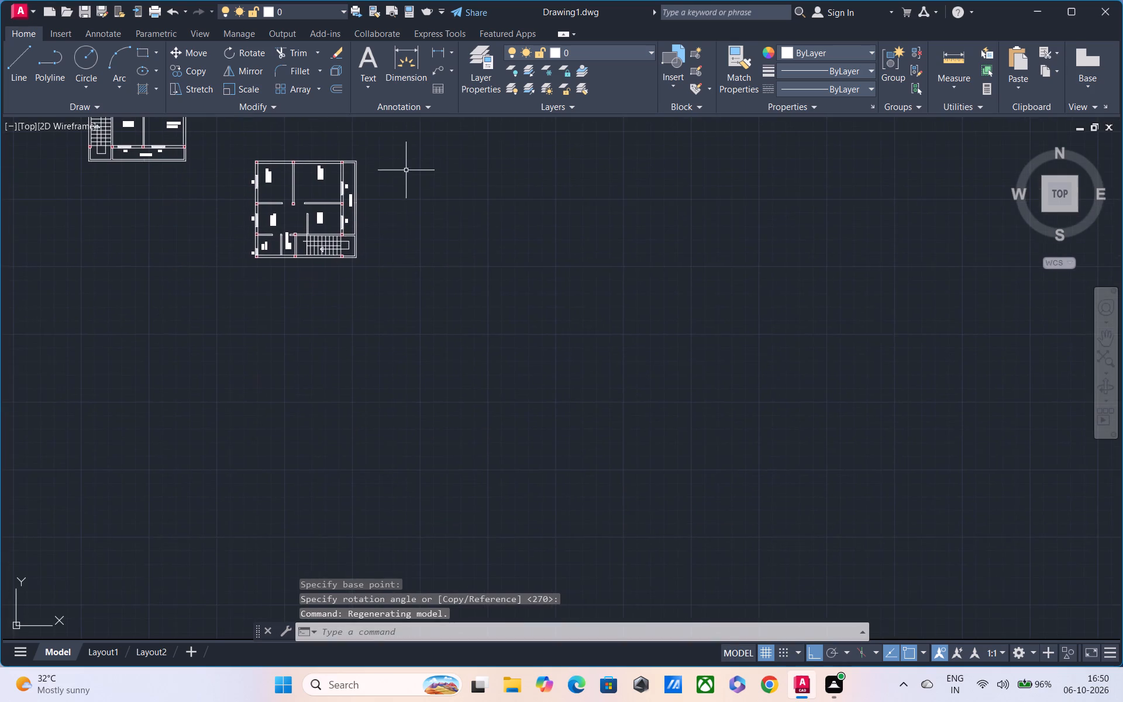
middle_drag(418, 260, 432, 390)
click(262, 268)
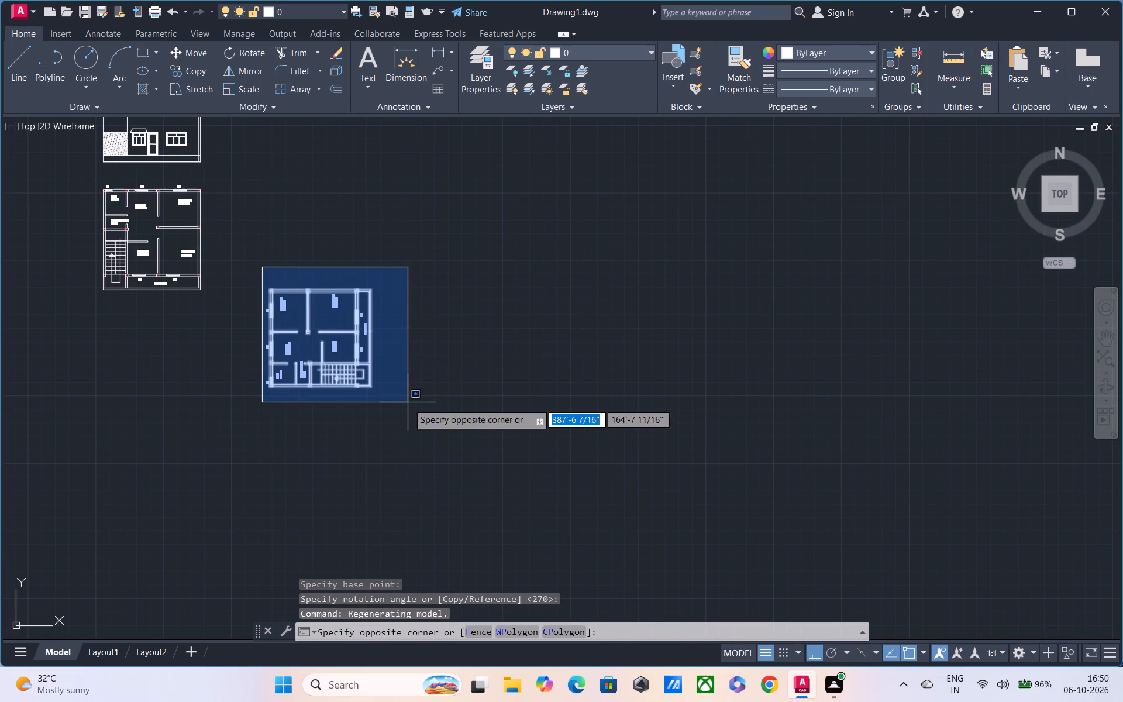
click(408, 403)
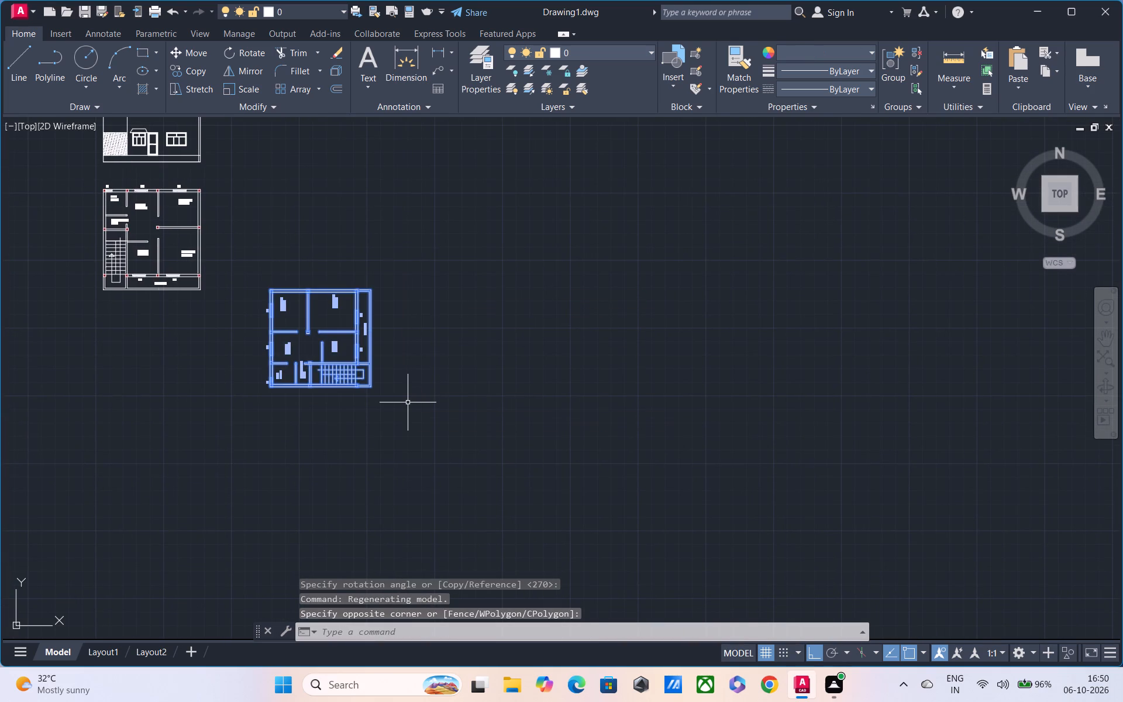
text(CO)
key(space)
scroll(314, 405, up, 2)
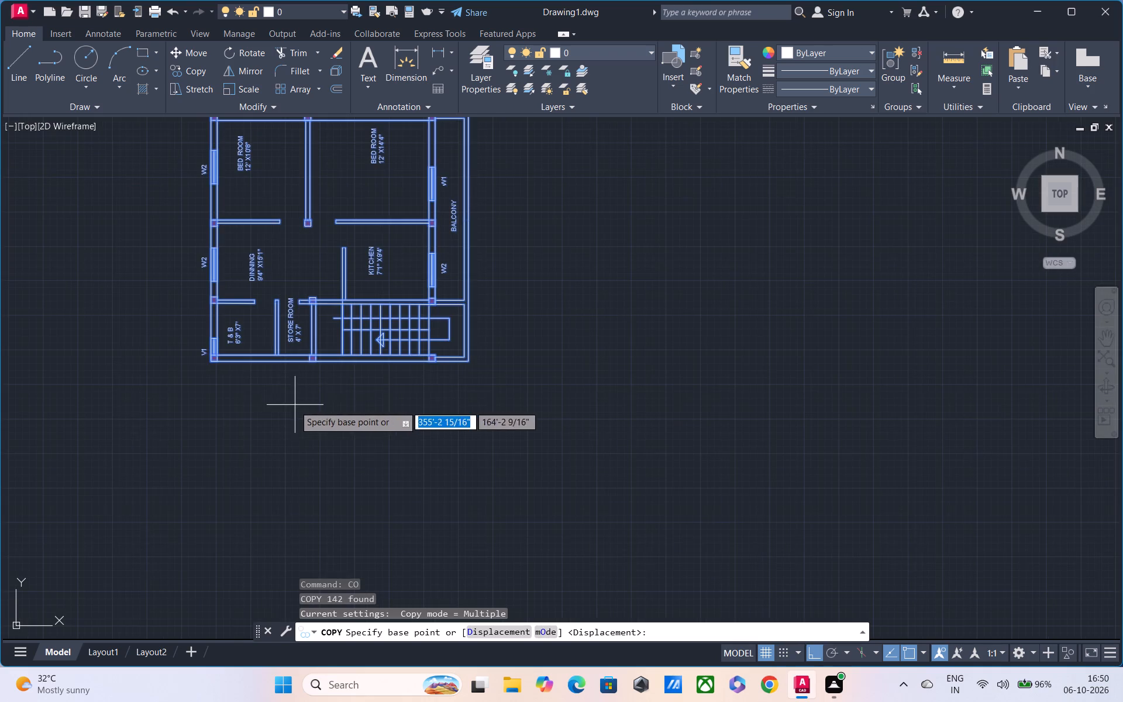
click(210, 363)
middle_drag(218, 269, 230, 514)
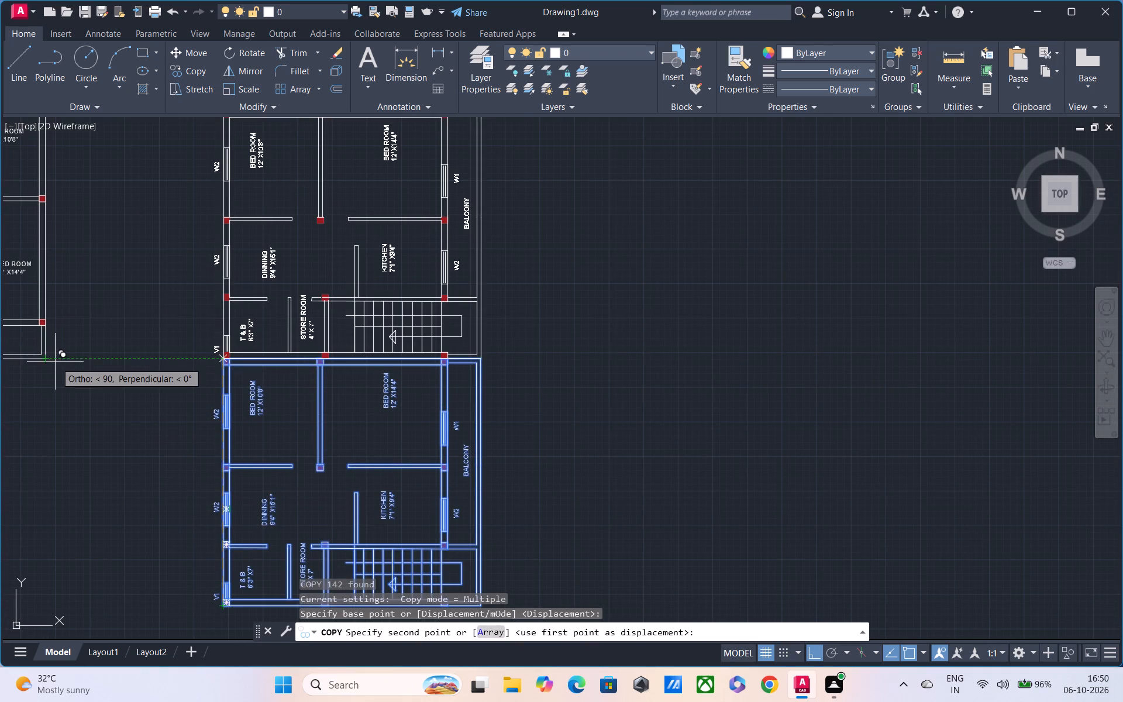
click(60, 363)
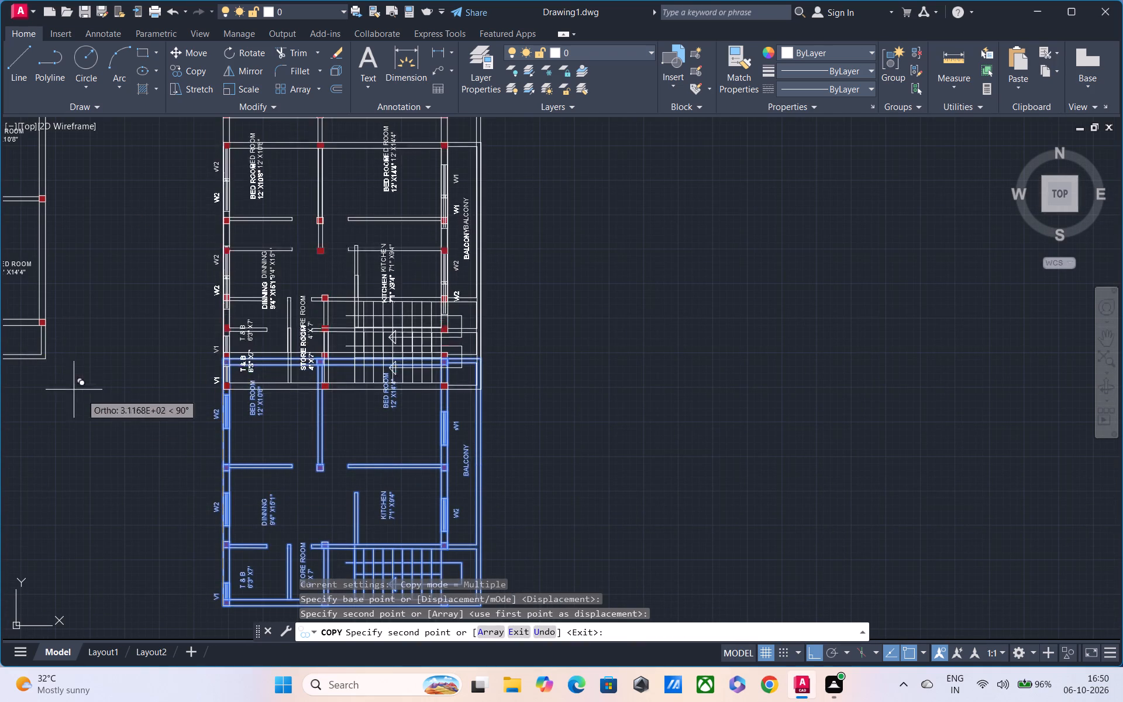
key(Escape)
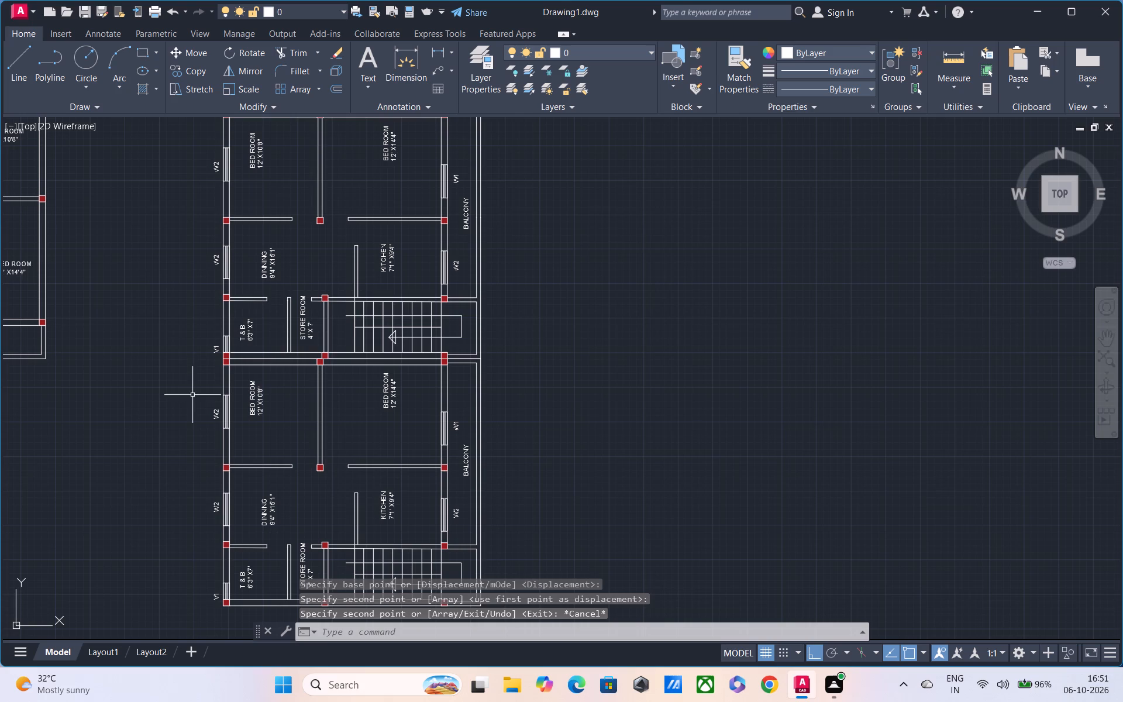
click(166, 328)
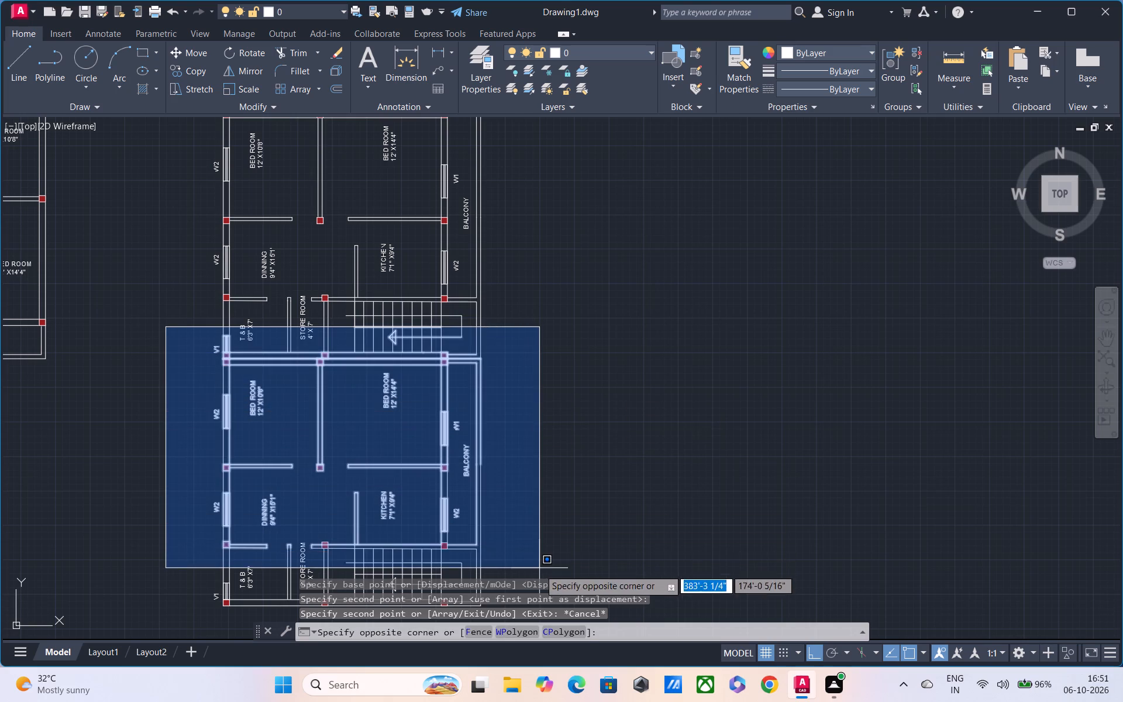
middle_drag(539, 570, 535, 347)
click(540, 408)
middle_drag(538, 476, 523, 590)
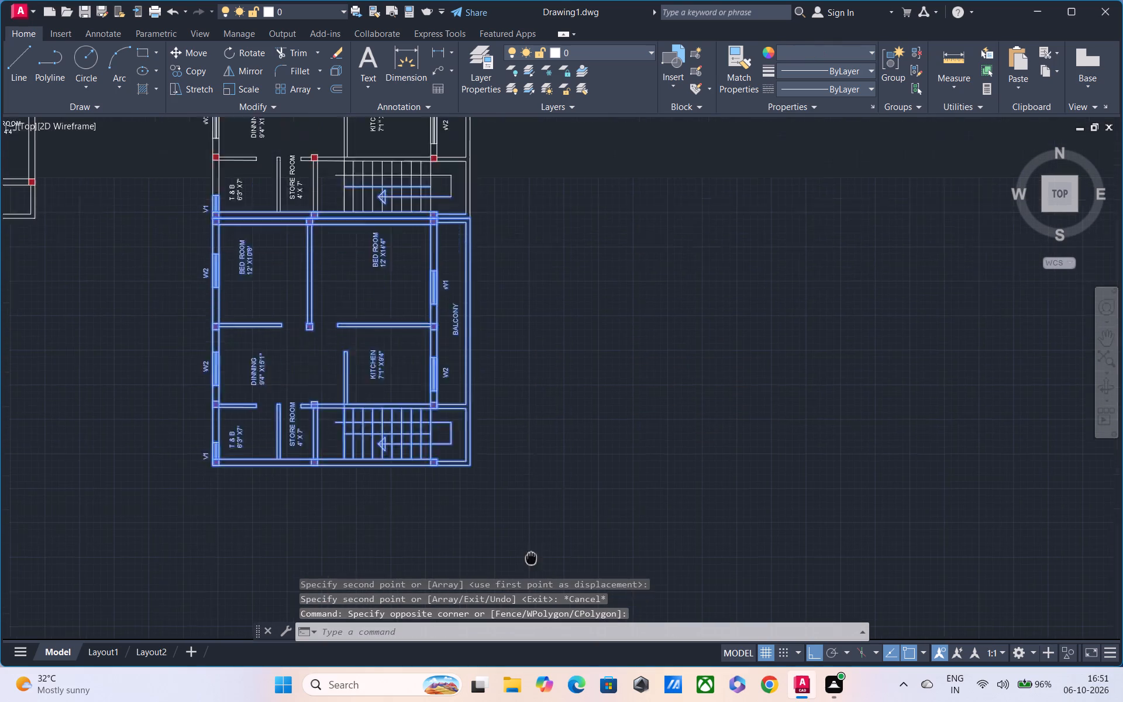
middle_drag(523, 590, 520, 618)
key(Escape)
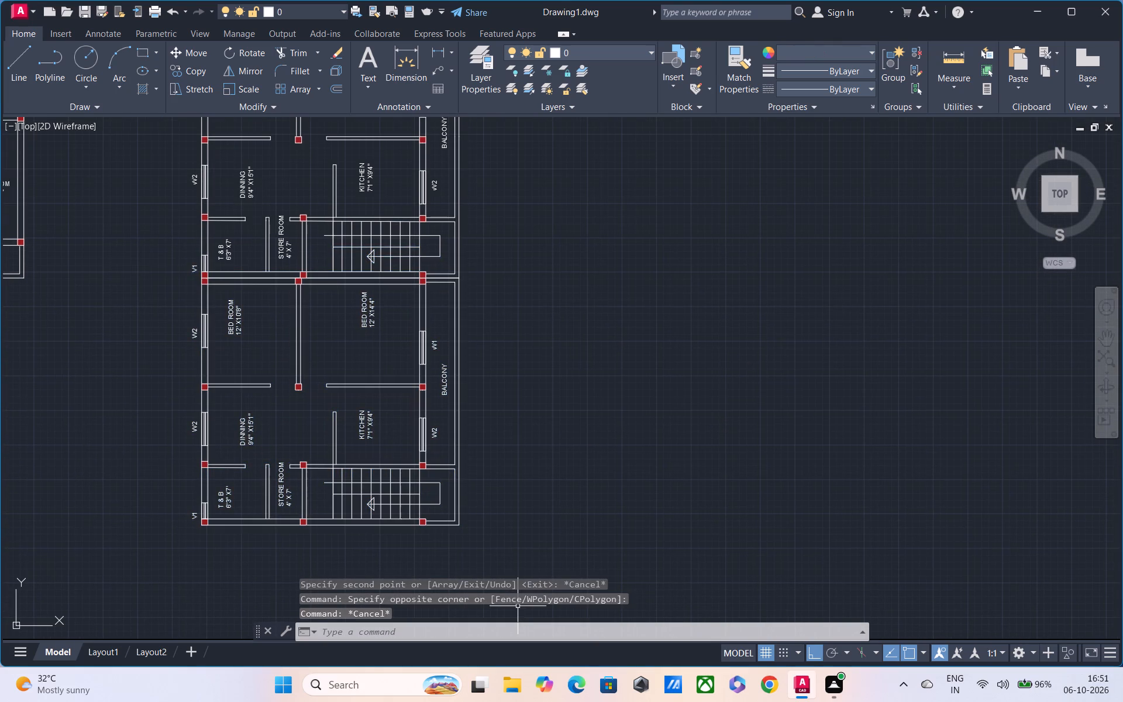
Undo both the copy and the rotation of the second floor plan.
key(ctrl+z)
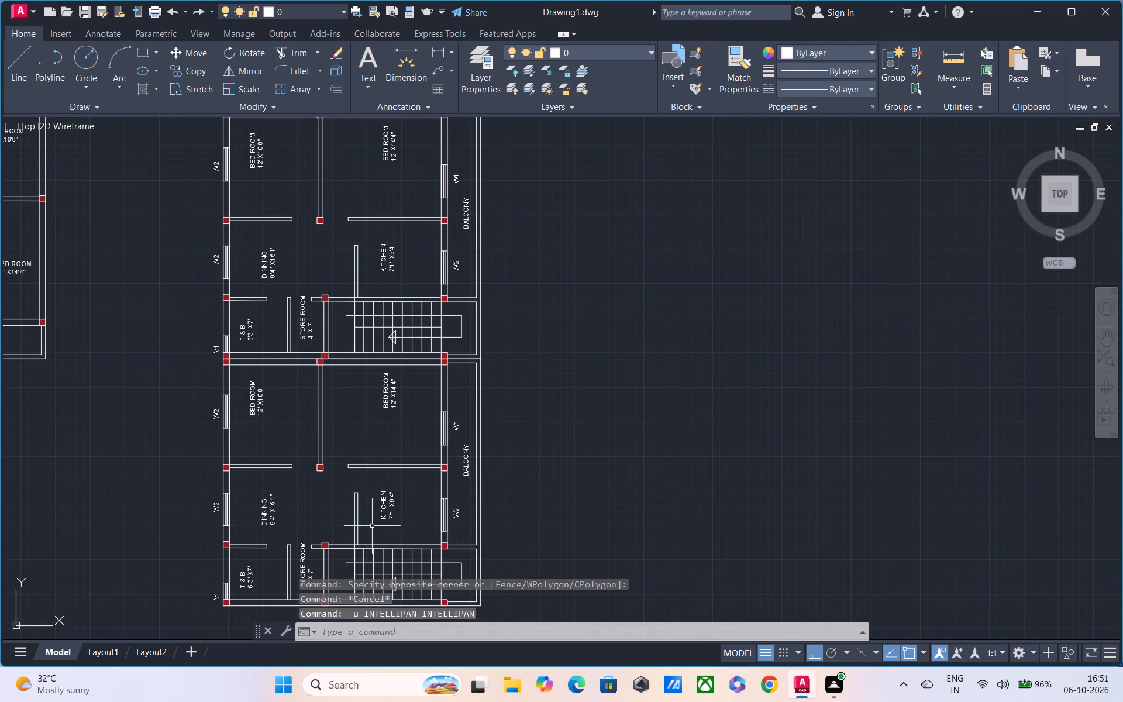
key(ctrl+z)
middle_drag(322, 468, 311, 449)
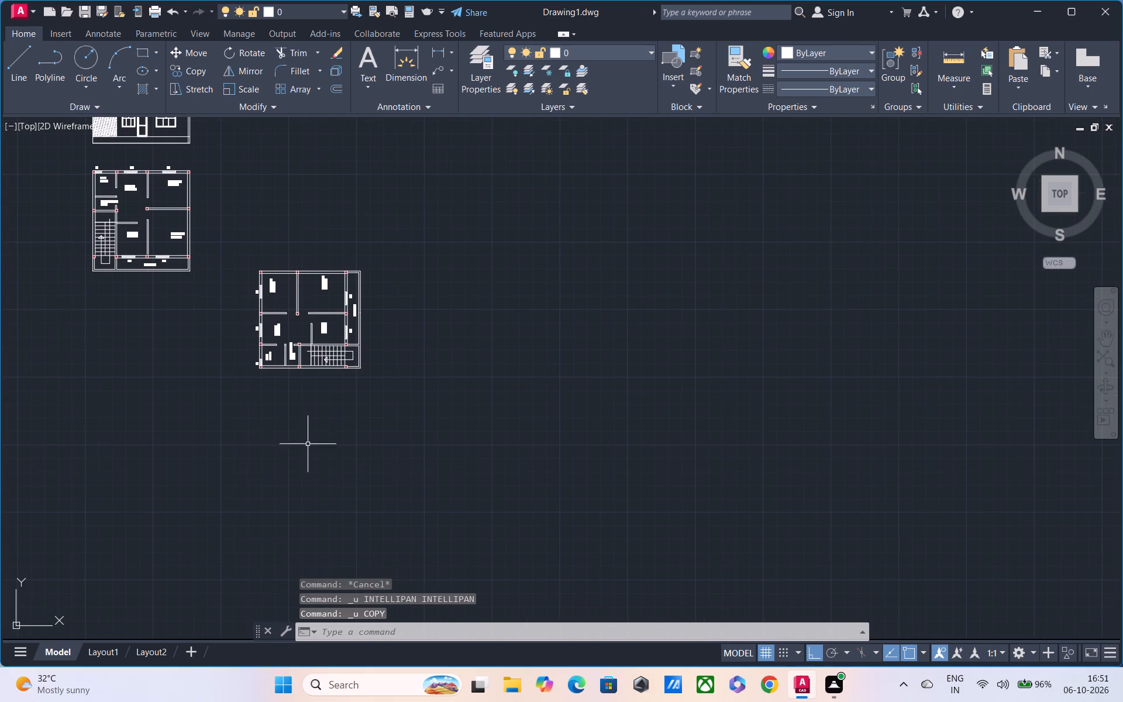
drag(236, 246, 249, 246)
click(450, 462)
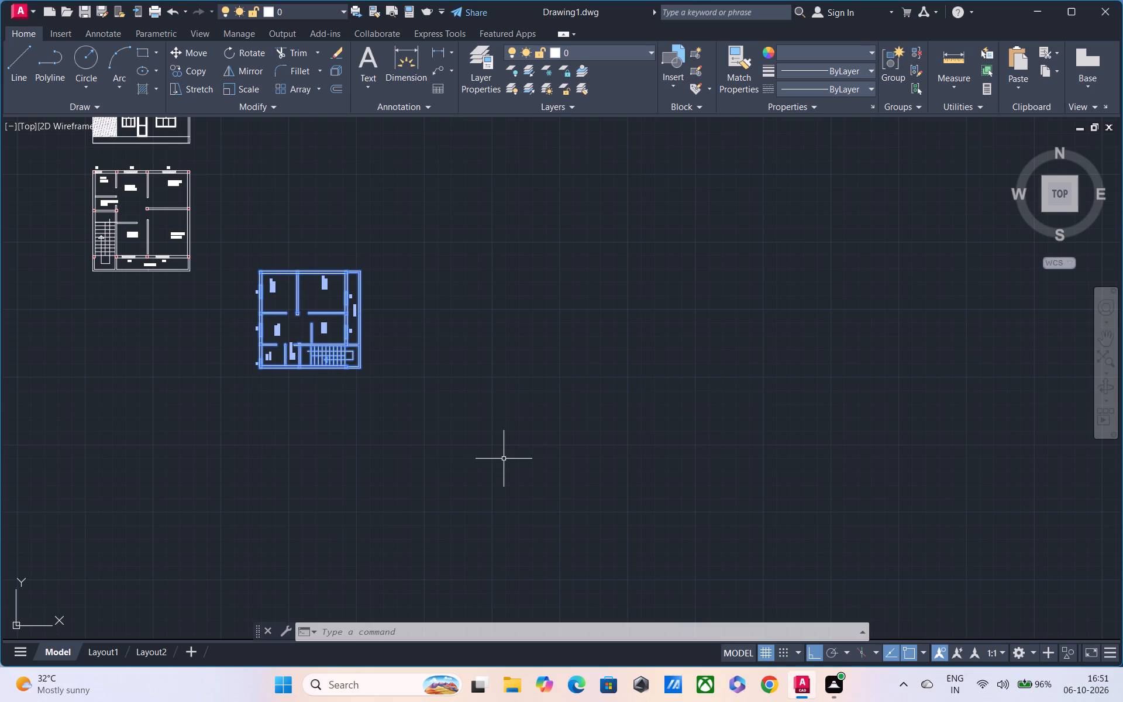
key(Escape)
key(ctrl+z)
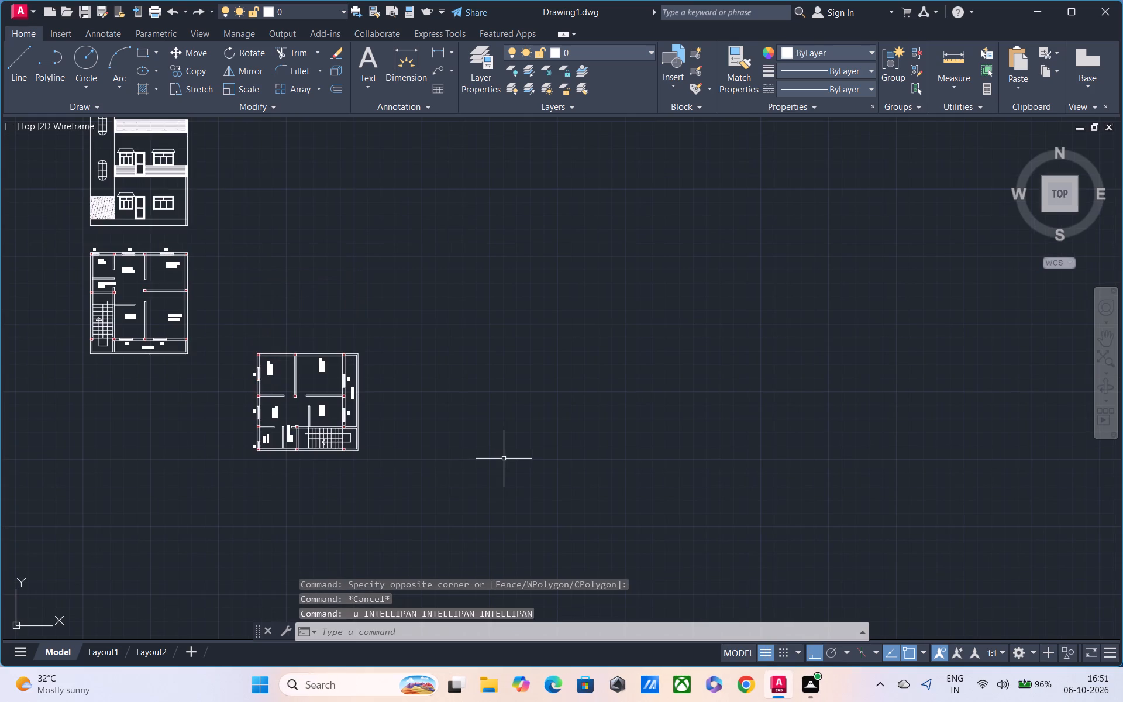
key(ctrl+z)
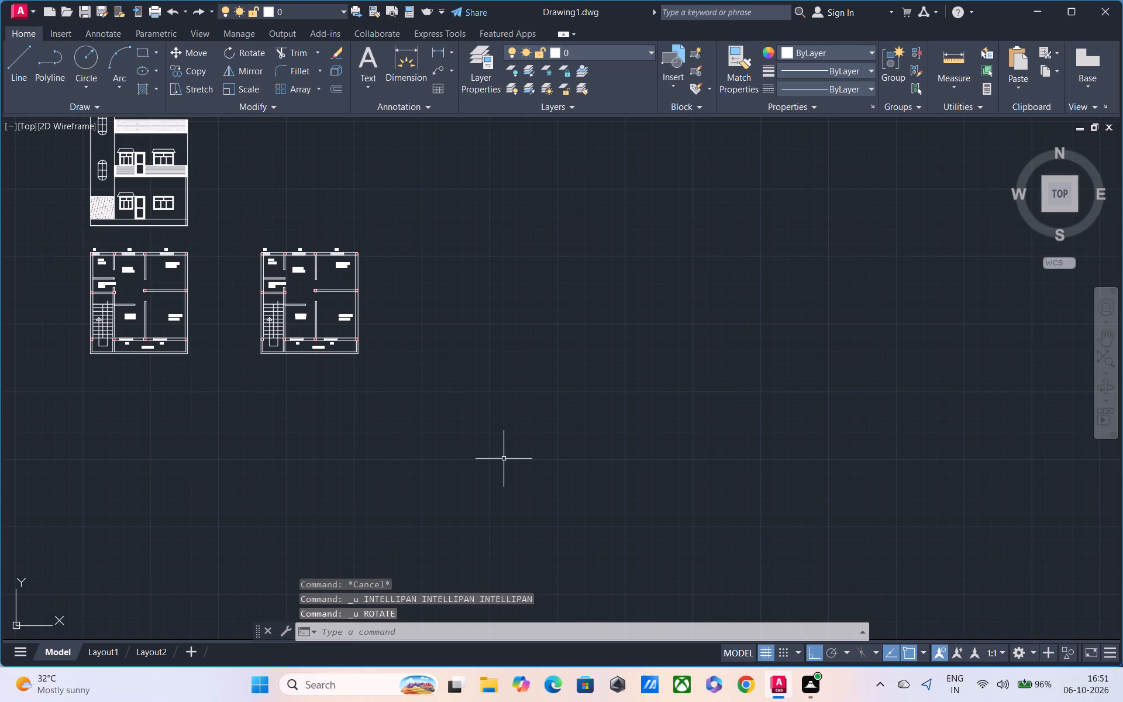
Draw a horizontal construction line through the bottom corner of the front elevation's base.
middle_drag(552, 450, 525, 563)
middle_drag(288, 418, 318, 370)
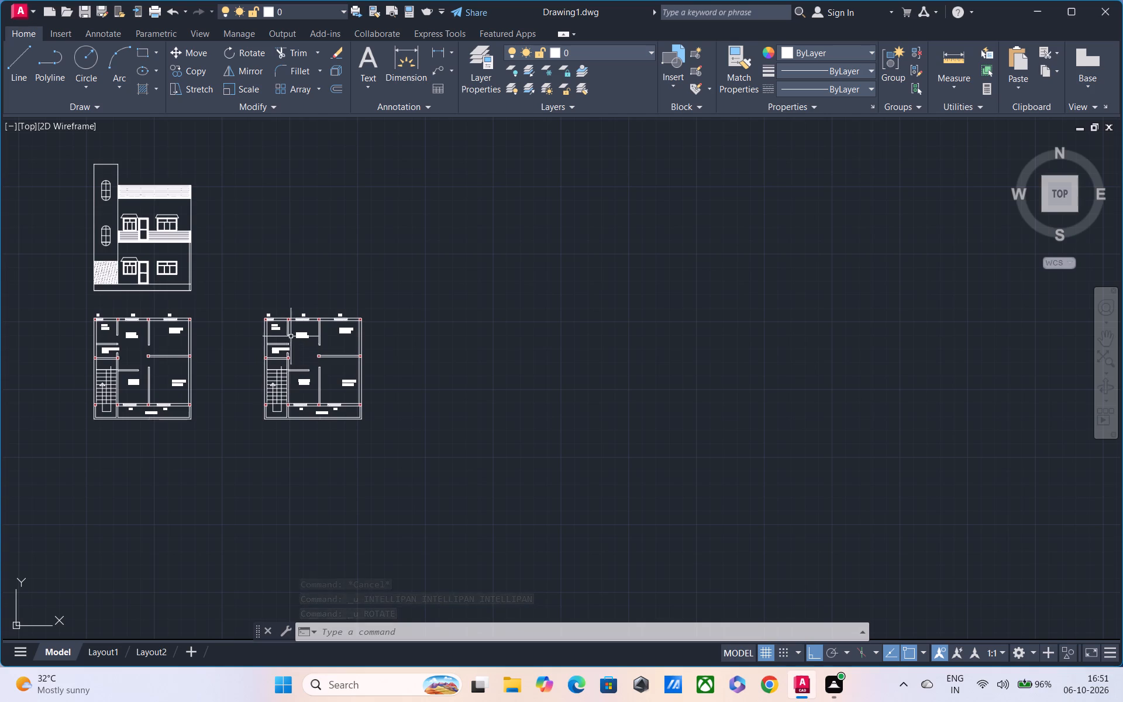
text(XL)
key(space)
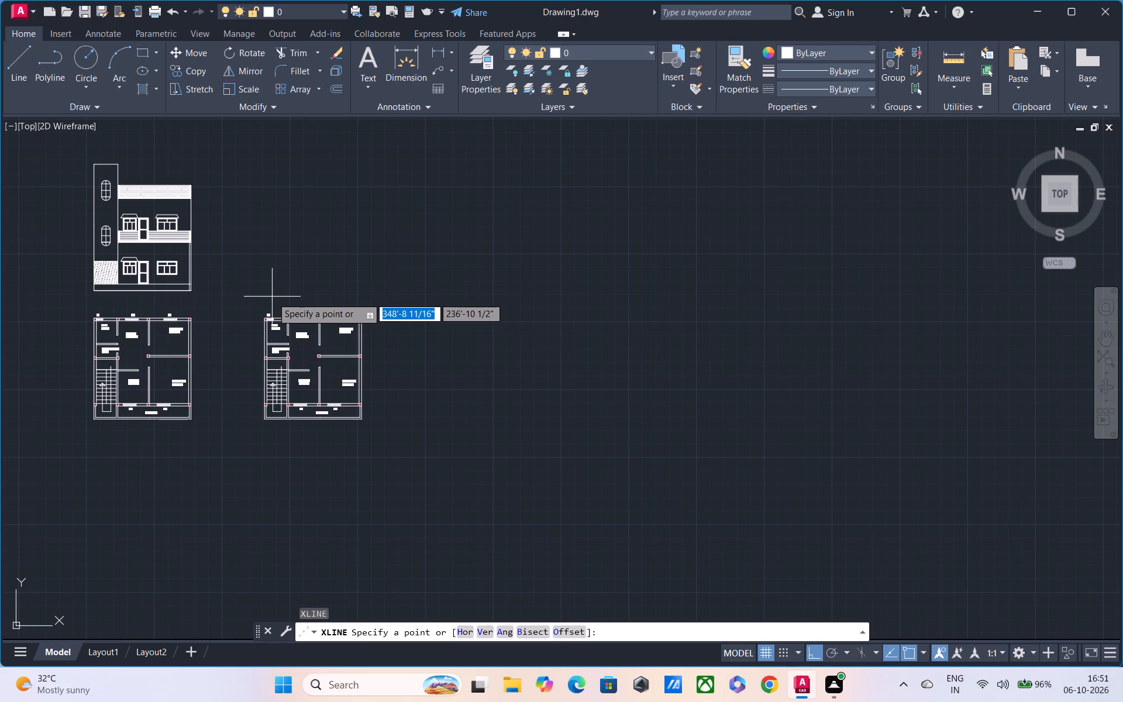
text(H)
key(space)
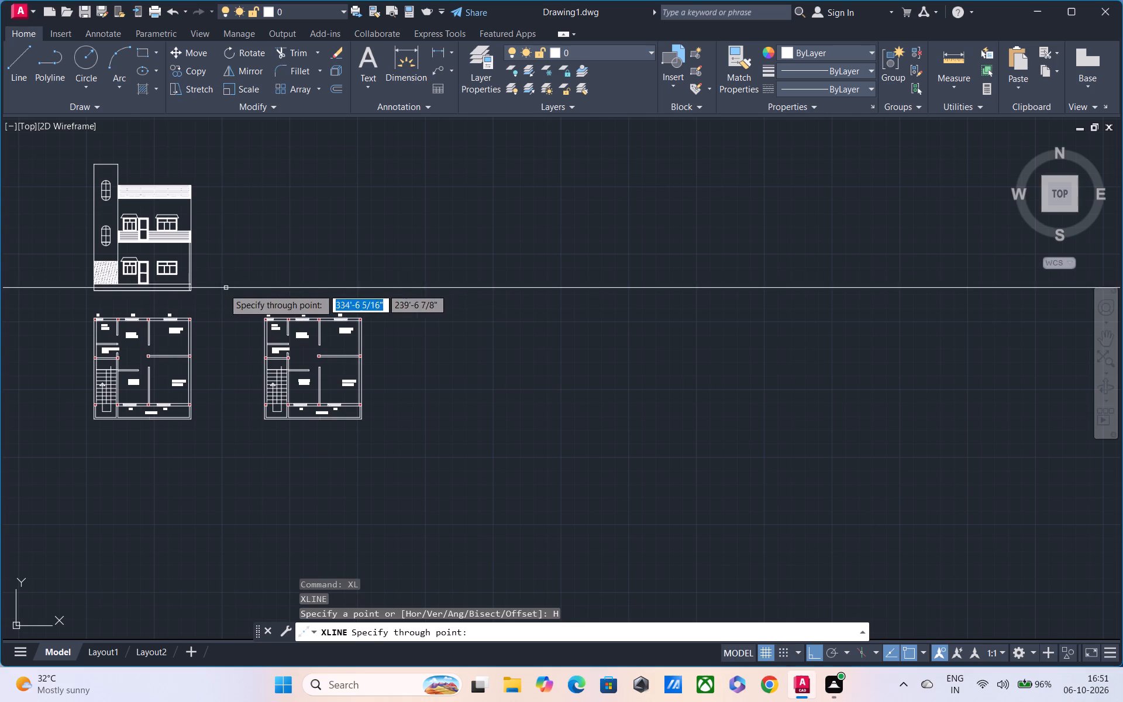
scroll(196, 294, up, 2)
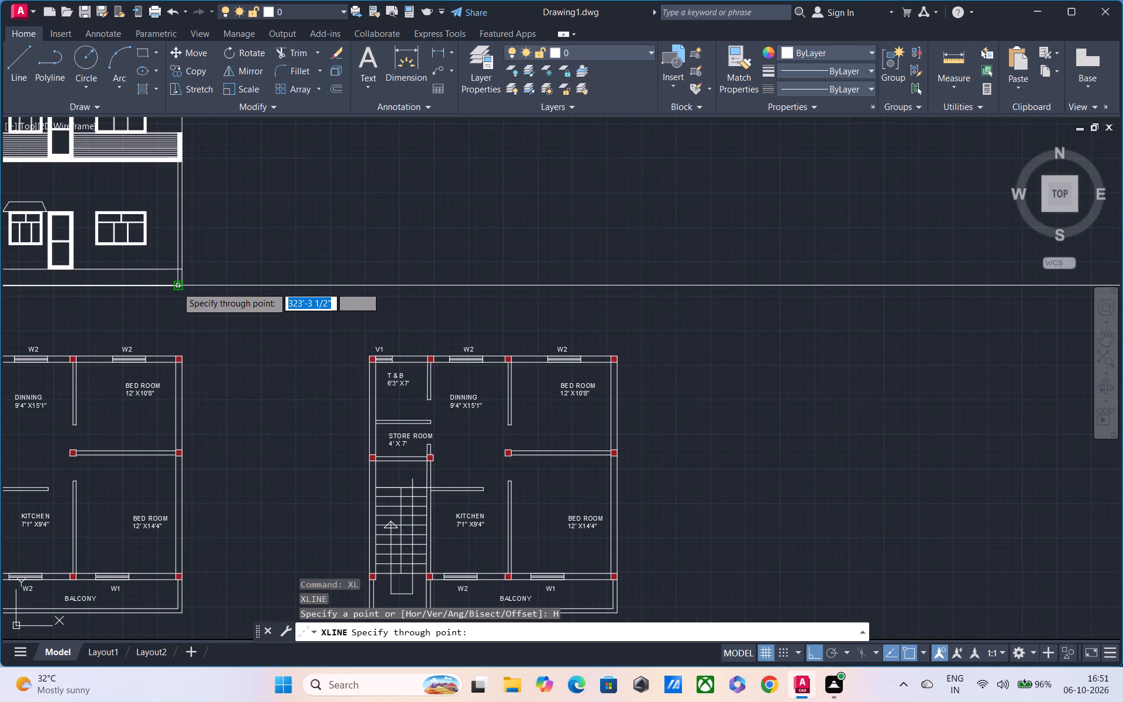
click(177, 287)
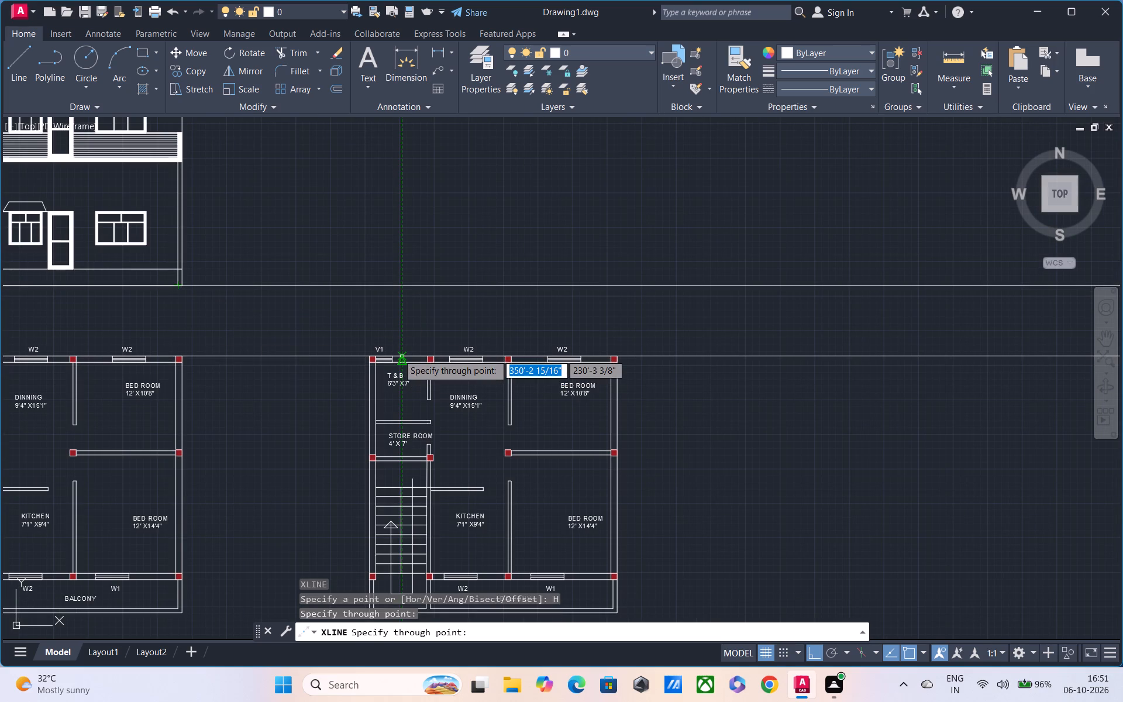
key(Escape)
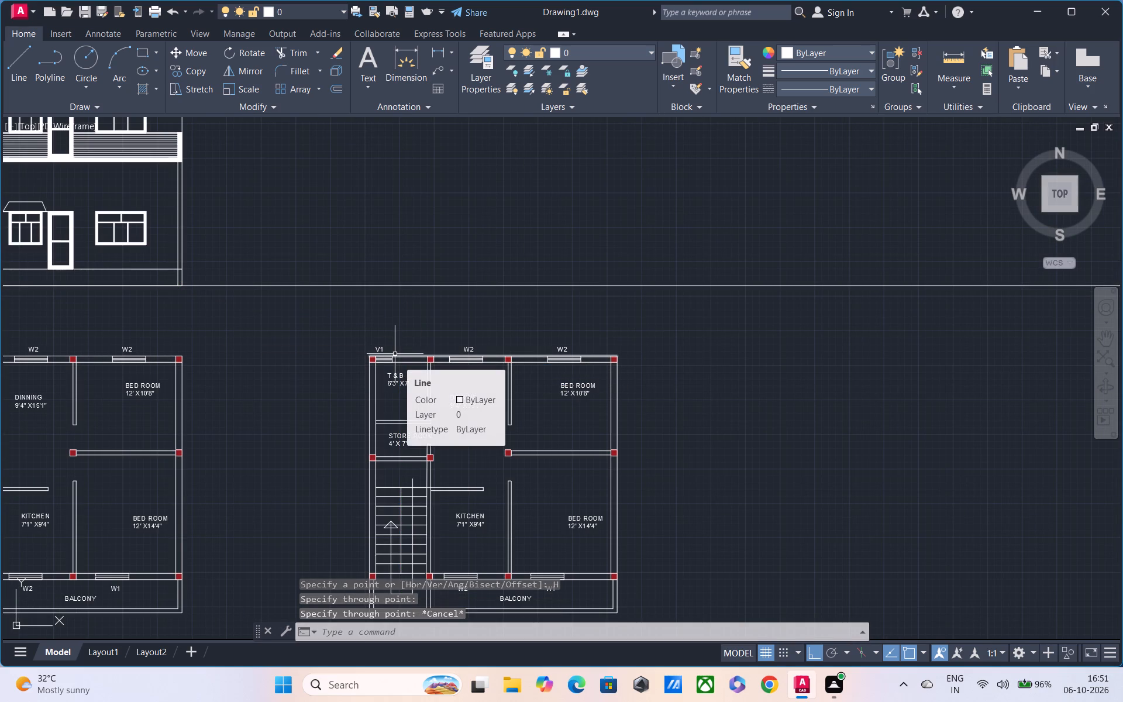
Draw a vertical construction line through the outer top corner of the second floor plan, beside the T & B.
key(v)
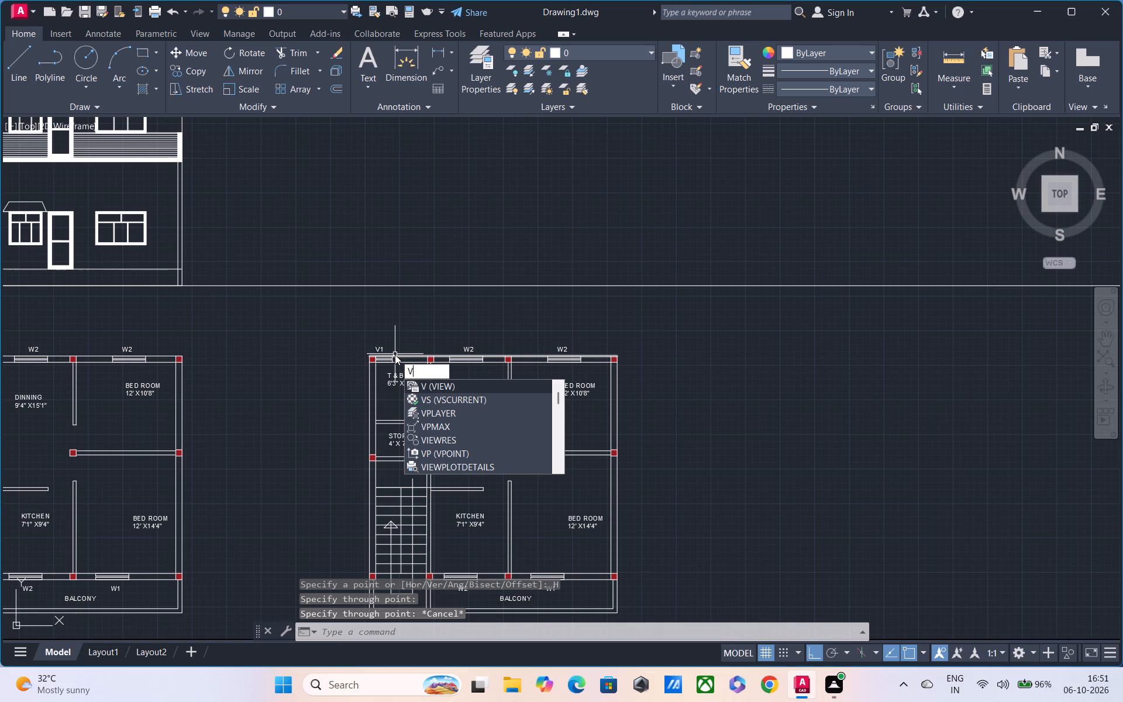
key(BackSpace)
key(BackSpace)
text(XL)
key(space)
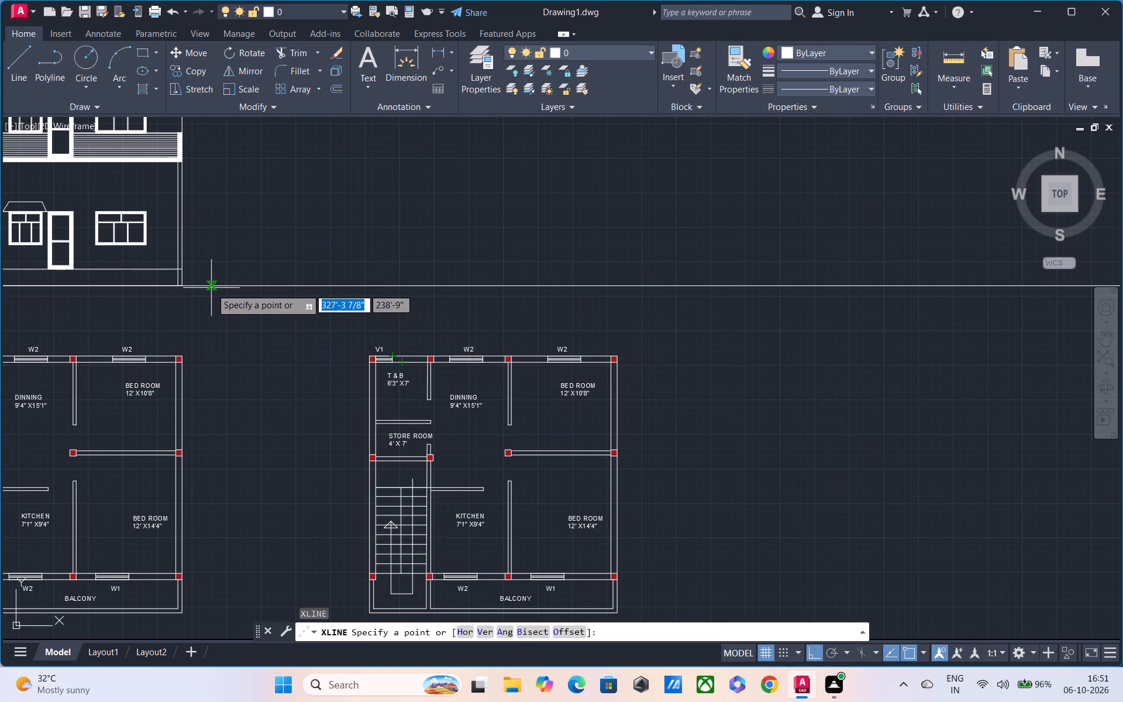
text(V)
key(space)
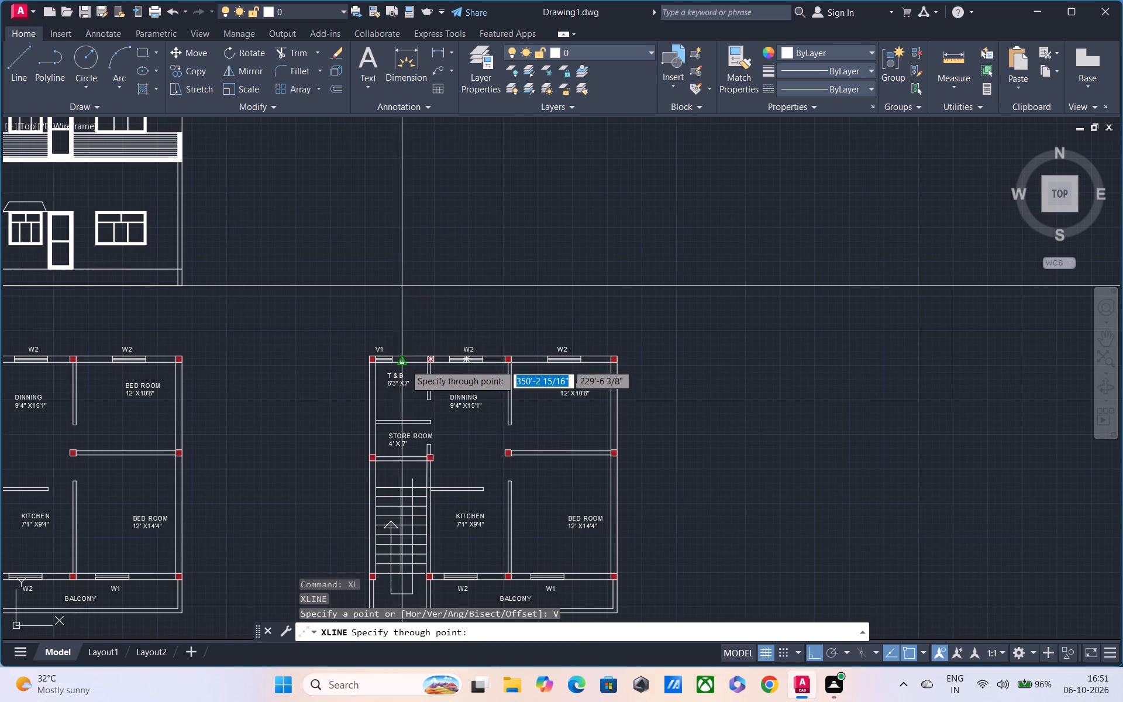
scroll(366, 358, up, 2)
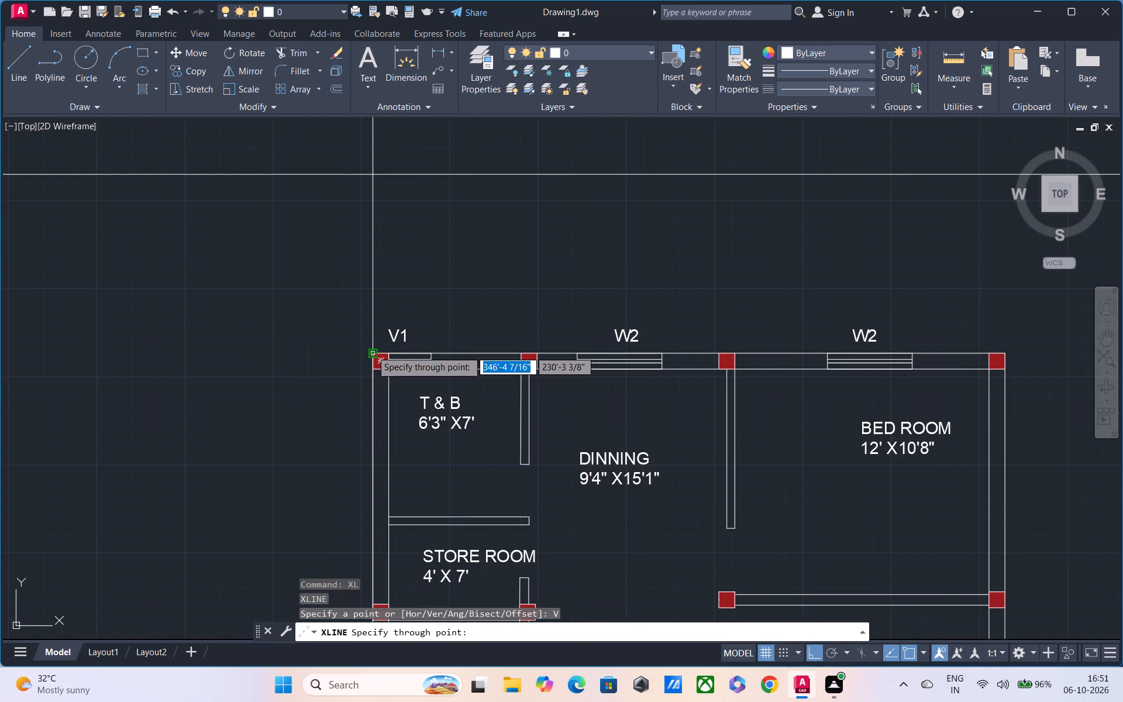
click(371, 350)
scroll(338, 342, down, 1)
middle_drag(335, 366, 335, 371)
key(Escape)
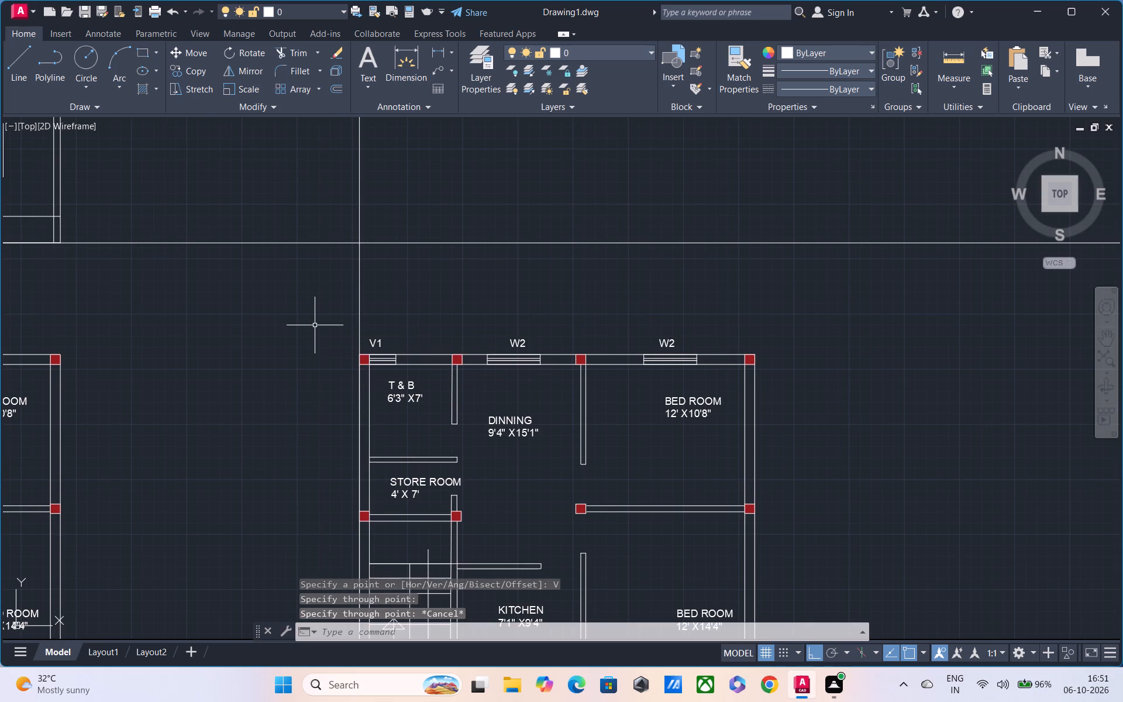
Trim away the horizontal construction line on the front elevation's side of the vertical line, including beyond the elevation.
text(TR)
key(space)
drag(295, 185, 283, 305)
scroll(283, 289, down, 2)
middle_drag(356, 278, 891, 266)
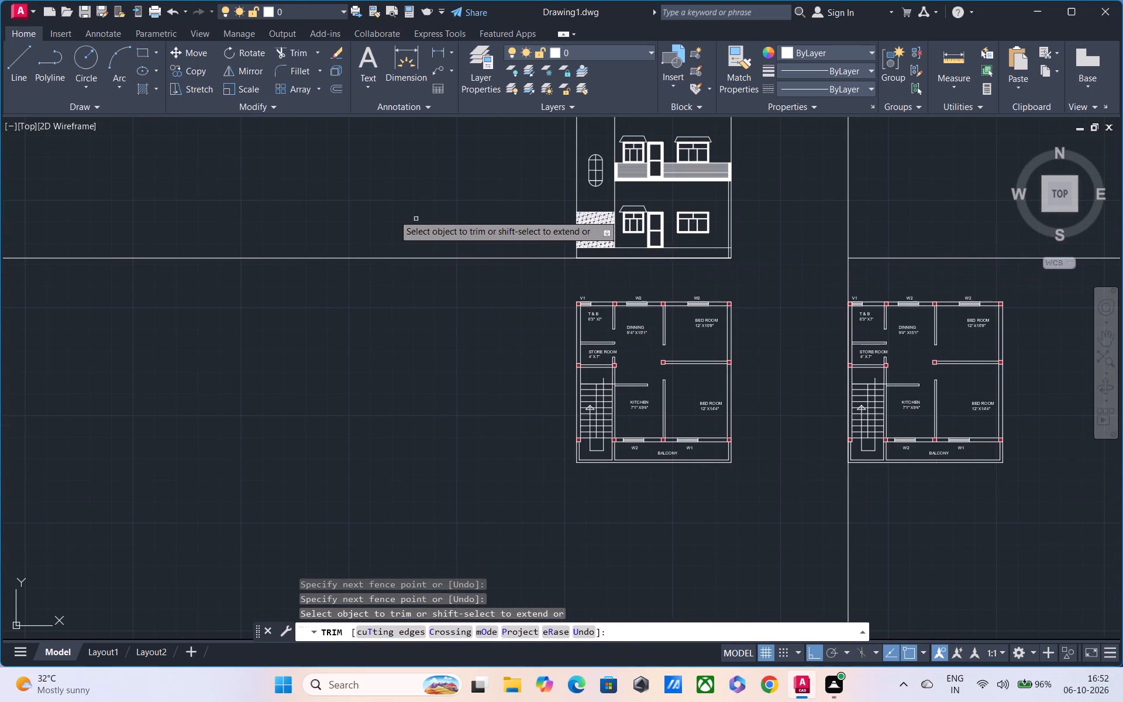
drag(394, 216, 401, 332)
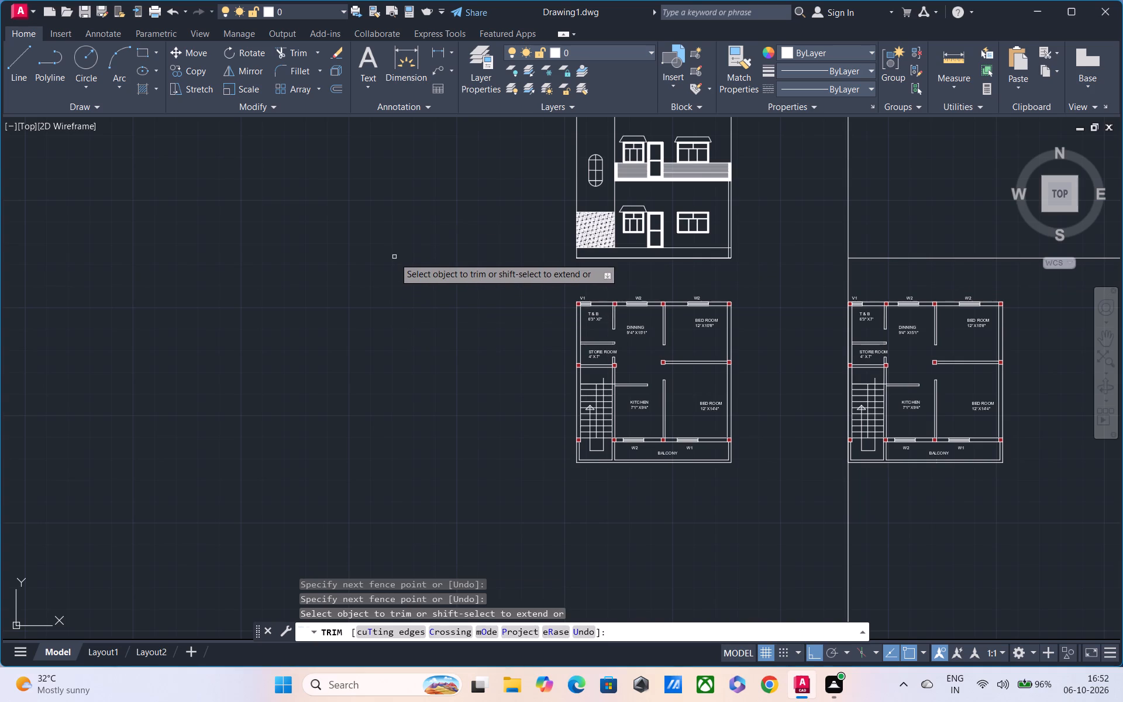
scroll(407, 276, up, 1)
middle_drag(410, 296, 336, 368)
scroll(335, 368, down, 1)
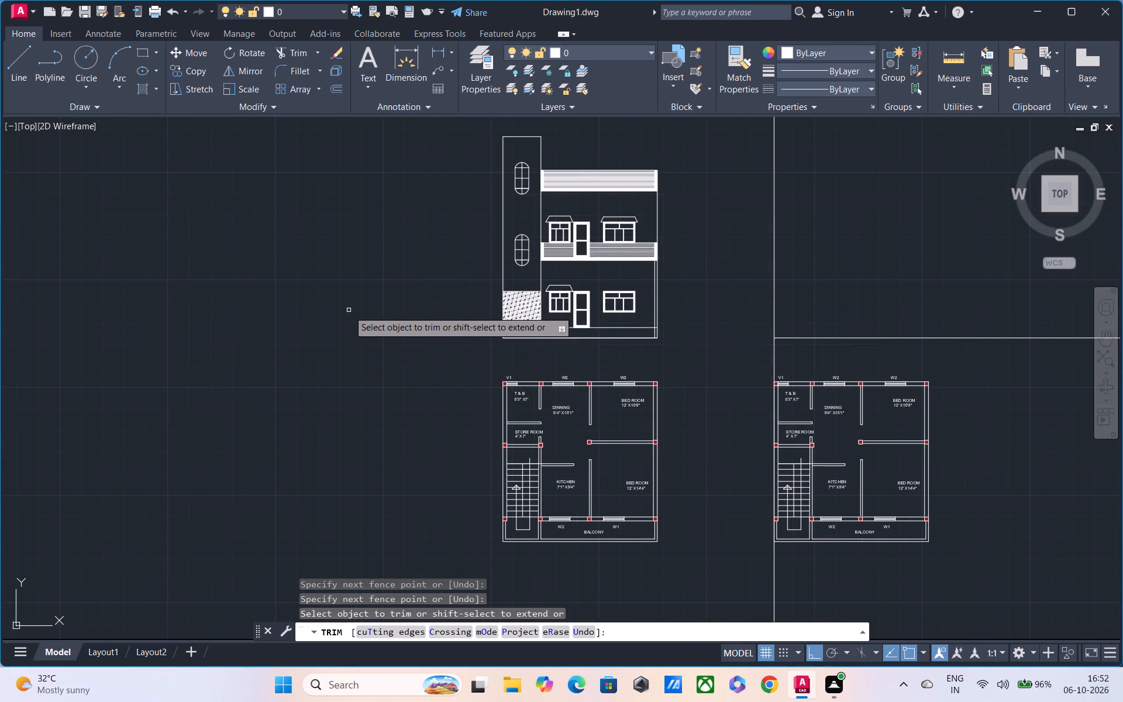
Save the drawing in Documents as PROJECT 6.
key(ctrl+s)
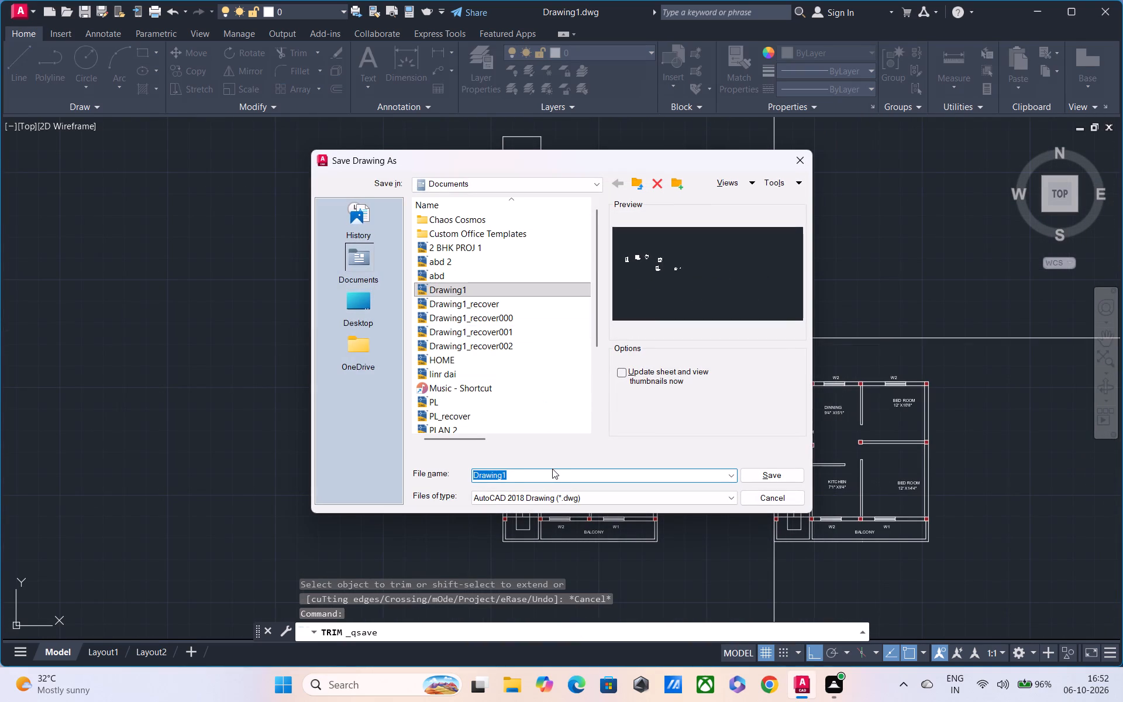
click(552, 469)
key(BackSpace)
text(PROJECT)
key(space)
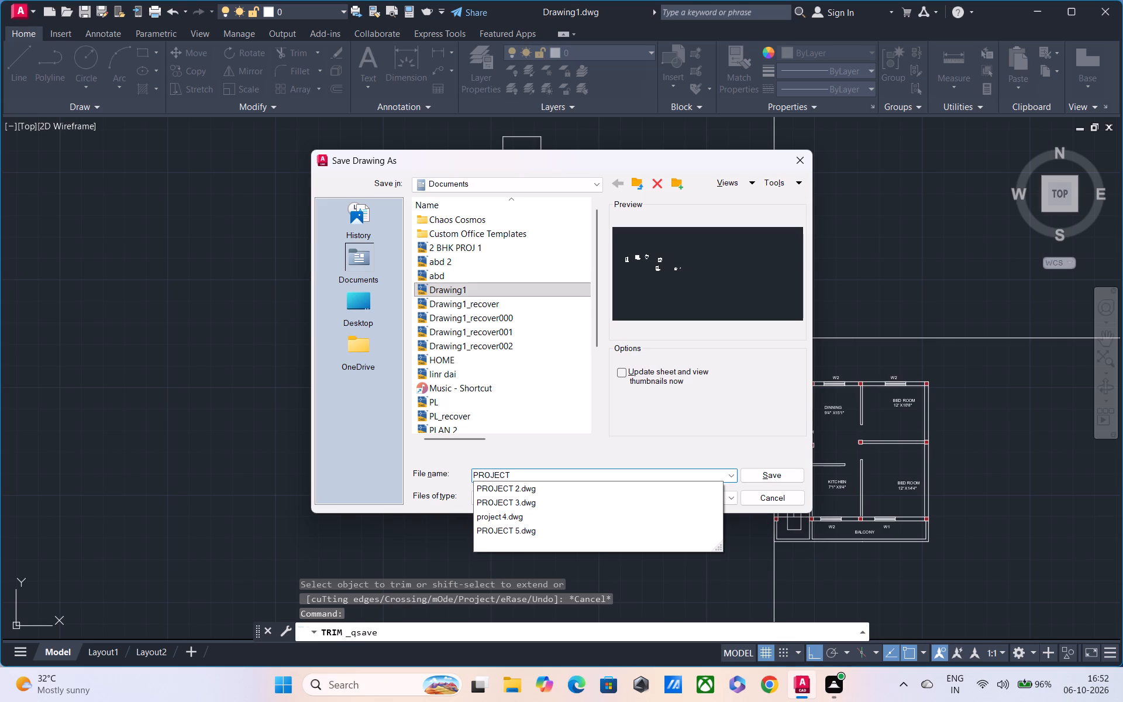
key(6)
key(Return)
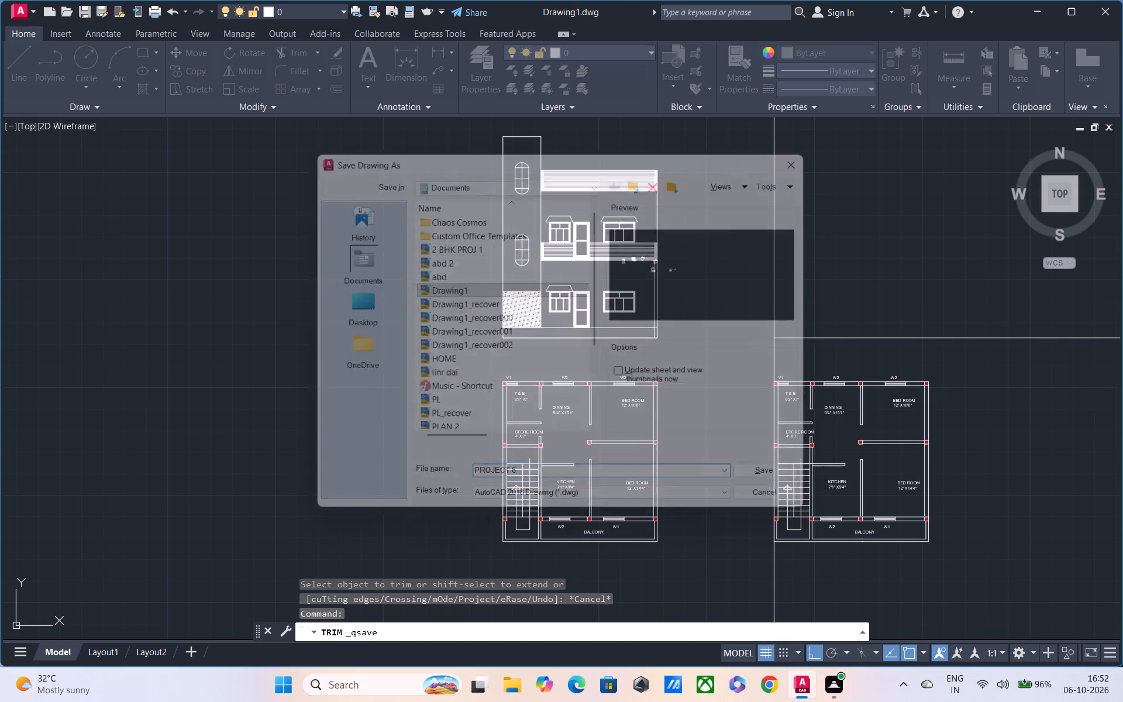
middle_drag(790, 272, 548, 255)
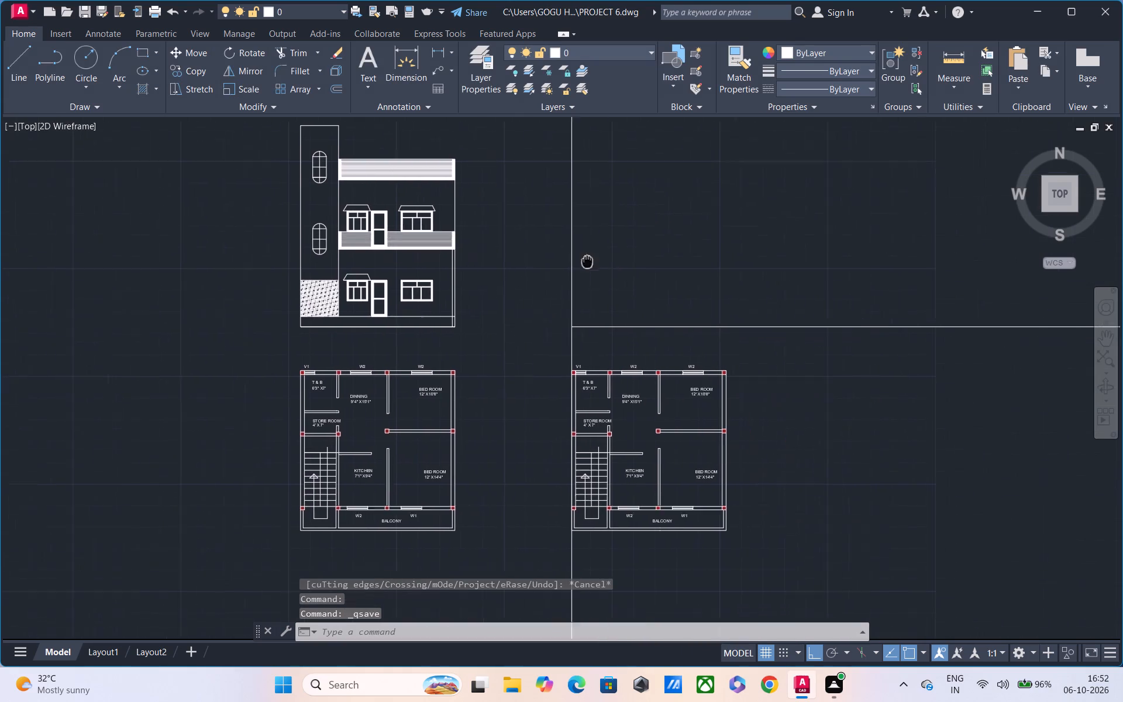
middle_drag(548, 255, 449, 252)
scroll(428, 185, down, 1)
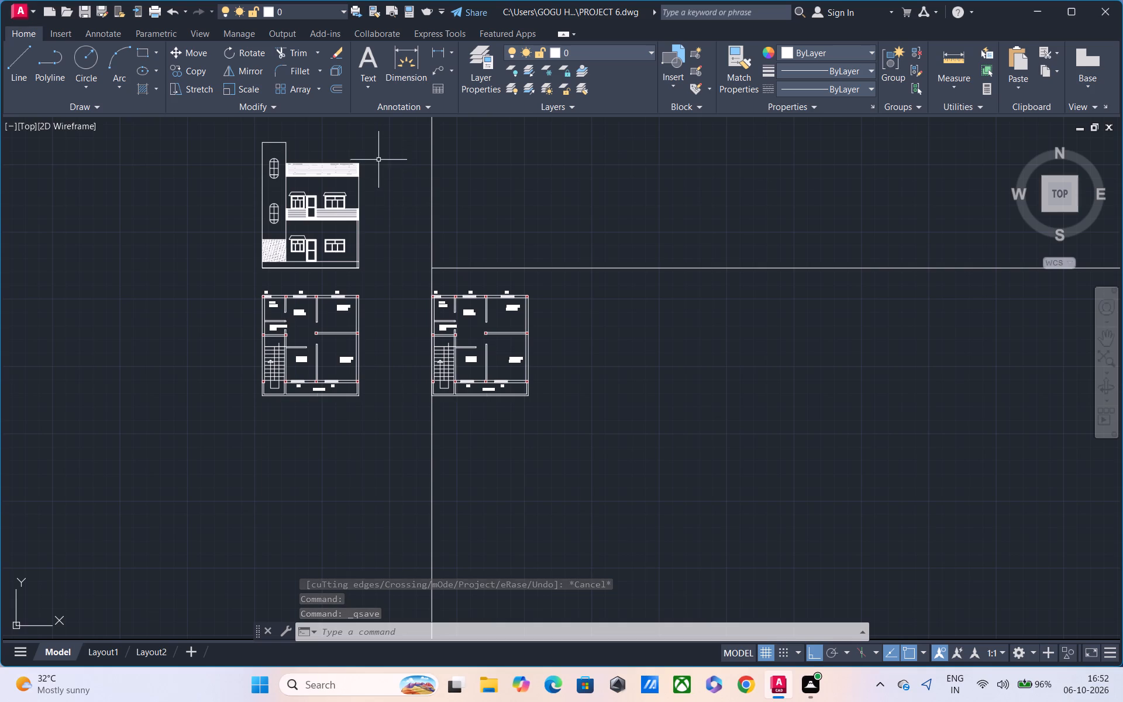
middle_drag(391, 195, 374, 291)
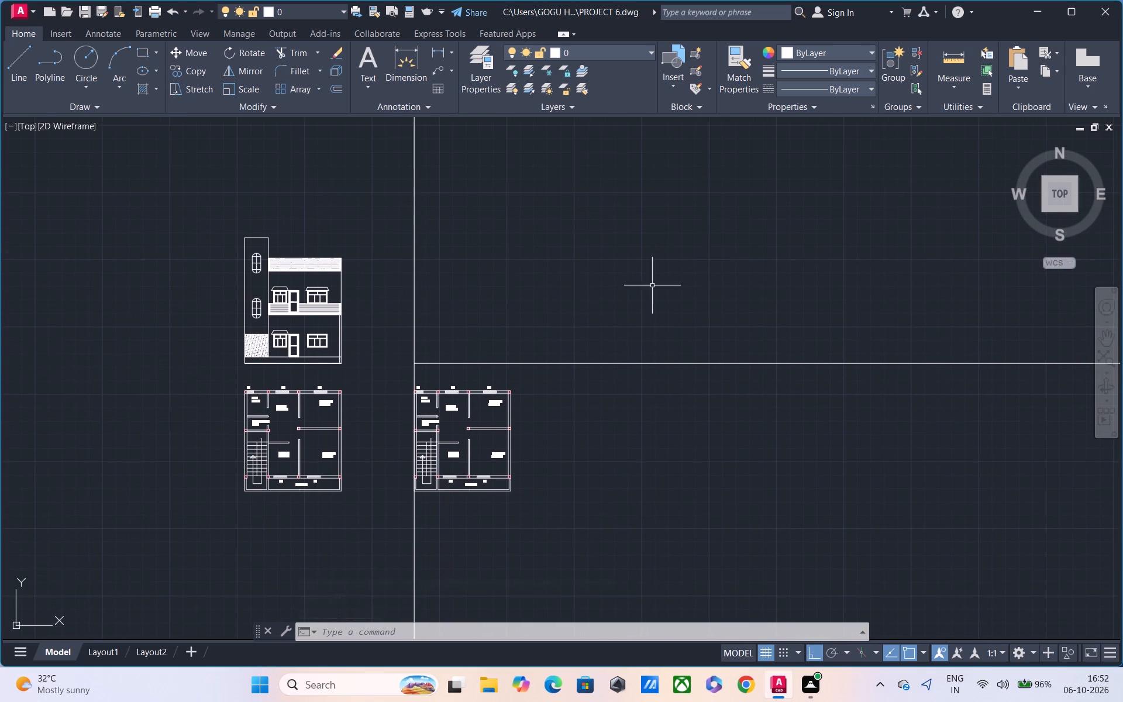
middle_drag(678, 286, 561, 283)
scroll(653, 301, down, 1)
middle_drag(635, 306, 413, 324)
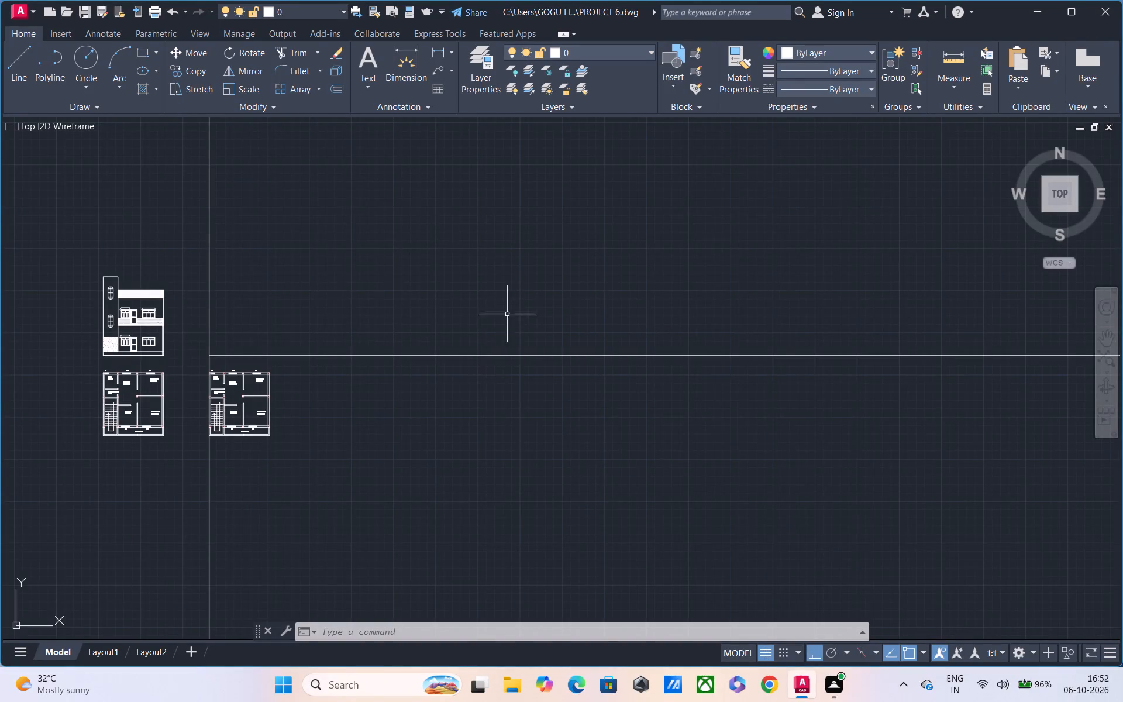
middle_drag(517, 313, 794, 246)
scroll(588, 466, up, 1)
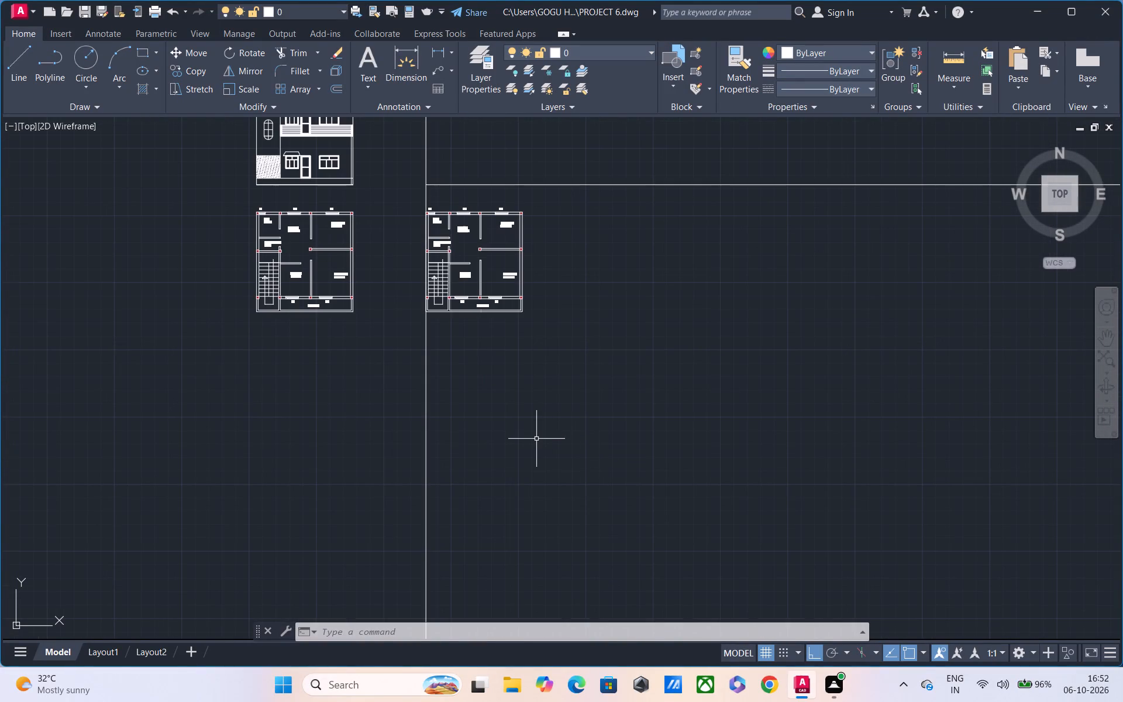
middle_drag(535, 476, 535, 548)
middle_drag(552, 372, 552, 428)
Trim away the vertical construction line below the horizontal one, both above and beneath the second floor plan.
scroll(572, 309, up, 3)
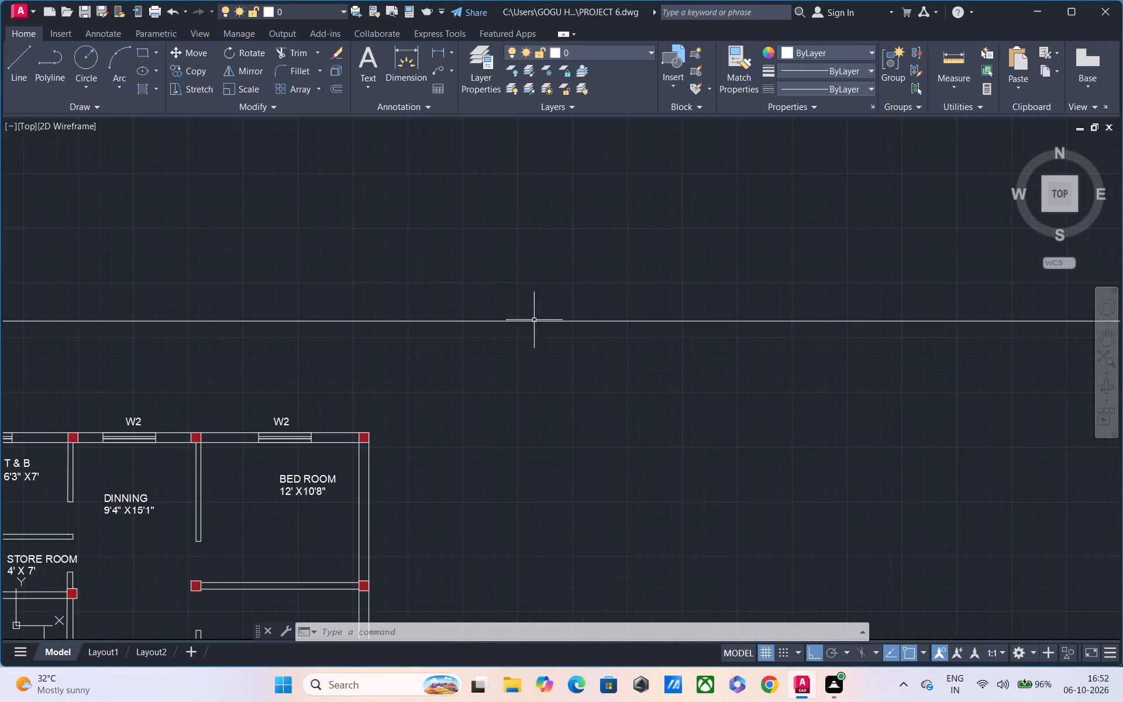
middle_drag(518, 332, 1122, 327)
text(TR)
key(space)
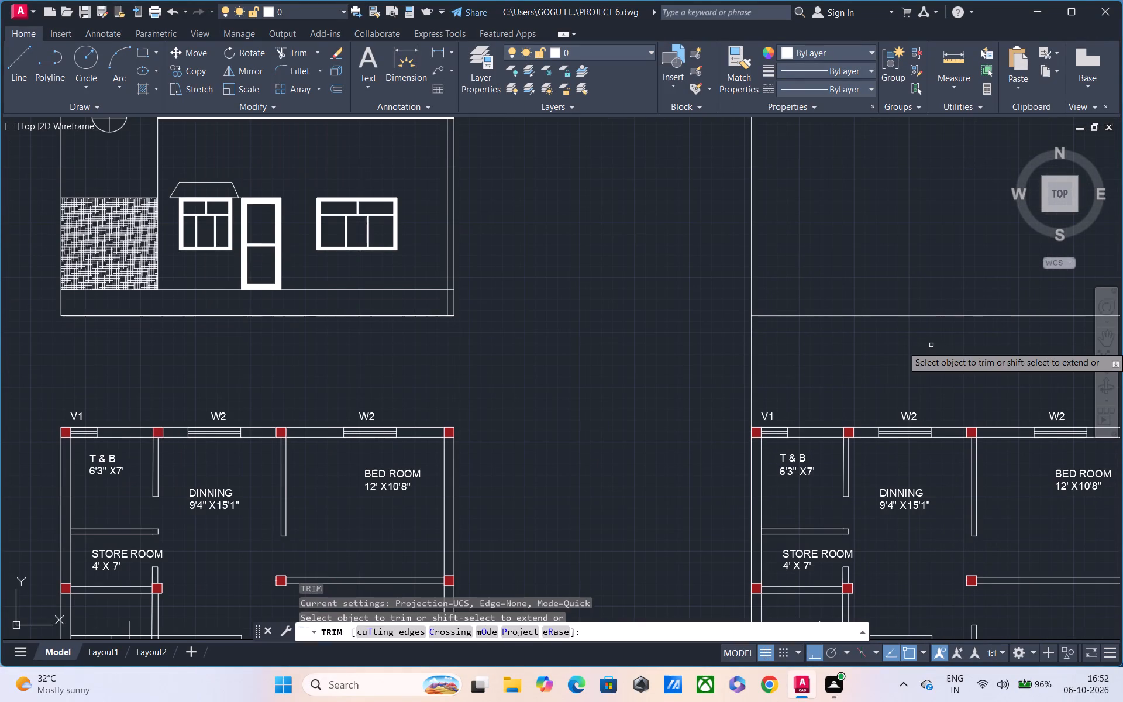
drag(688, 383, 950, 369)
scroll(774, 343, down, 1)
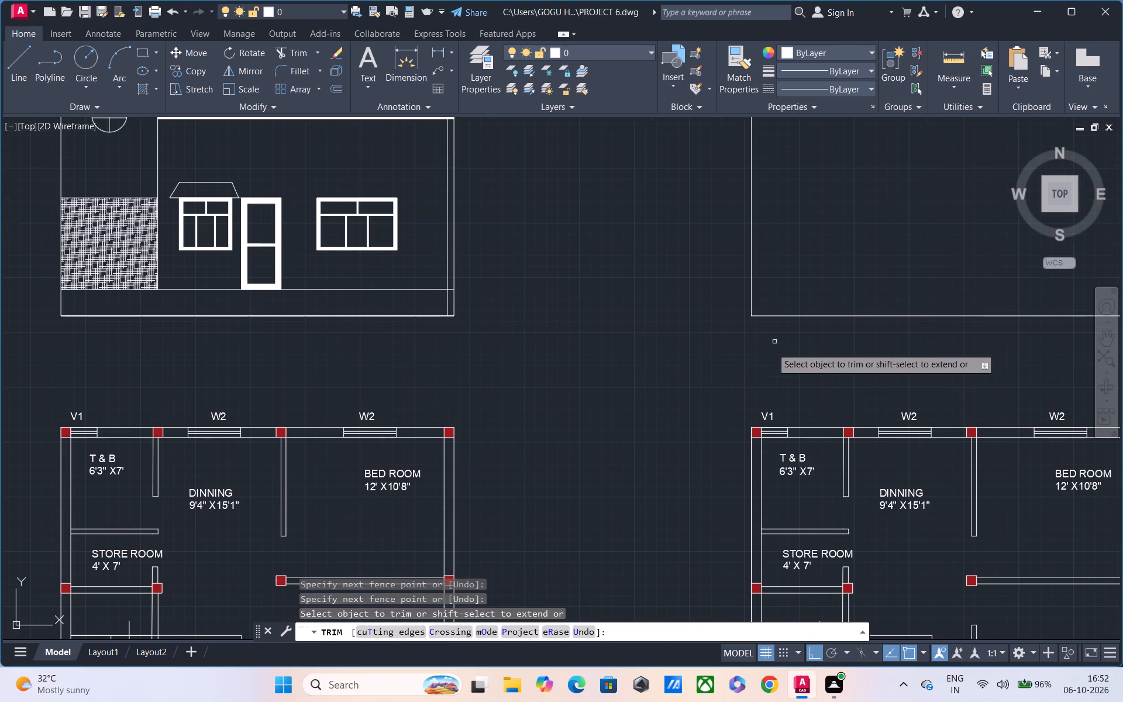
middle_drag(756, 363, 625, 280)
scroll(619, 273, up, 1)
scroll(618, 273, down, 2)
middle_drag(640, 391, 654, 215)
drag(592, 415, 730, 428)
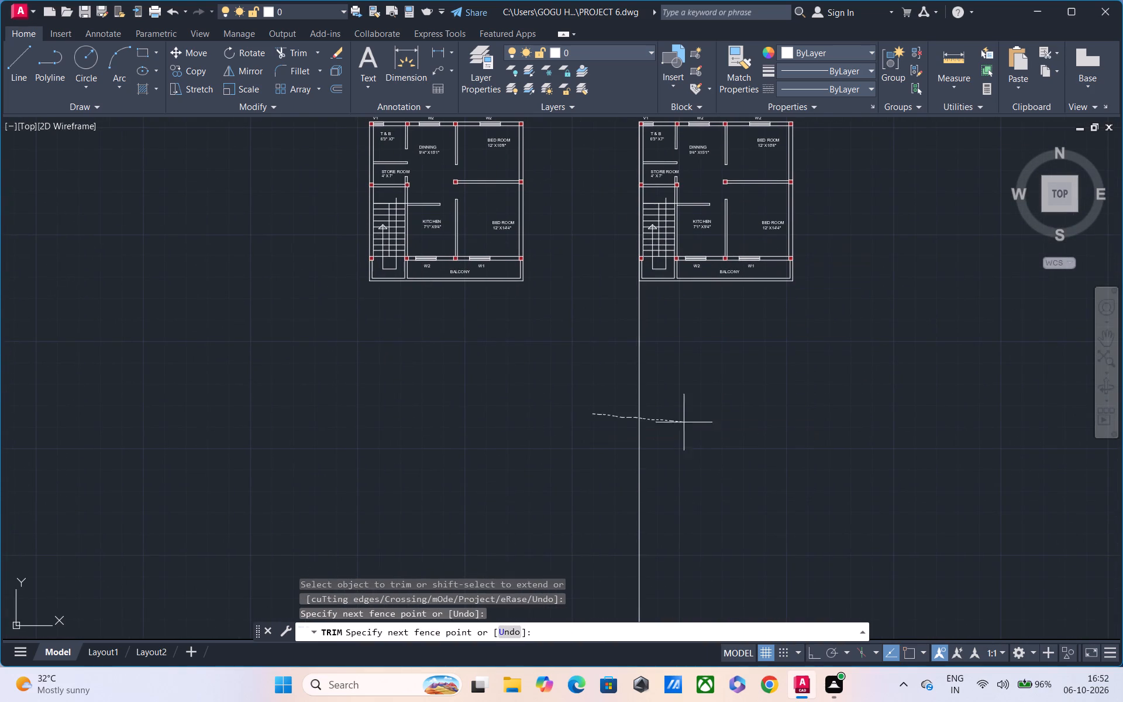
drag(730, 428, 761, 433)
middle_drag(752, 394, 876, 570)
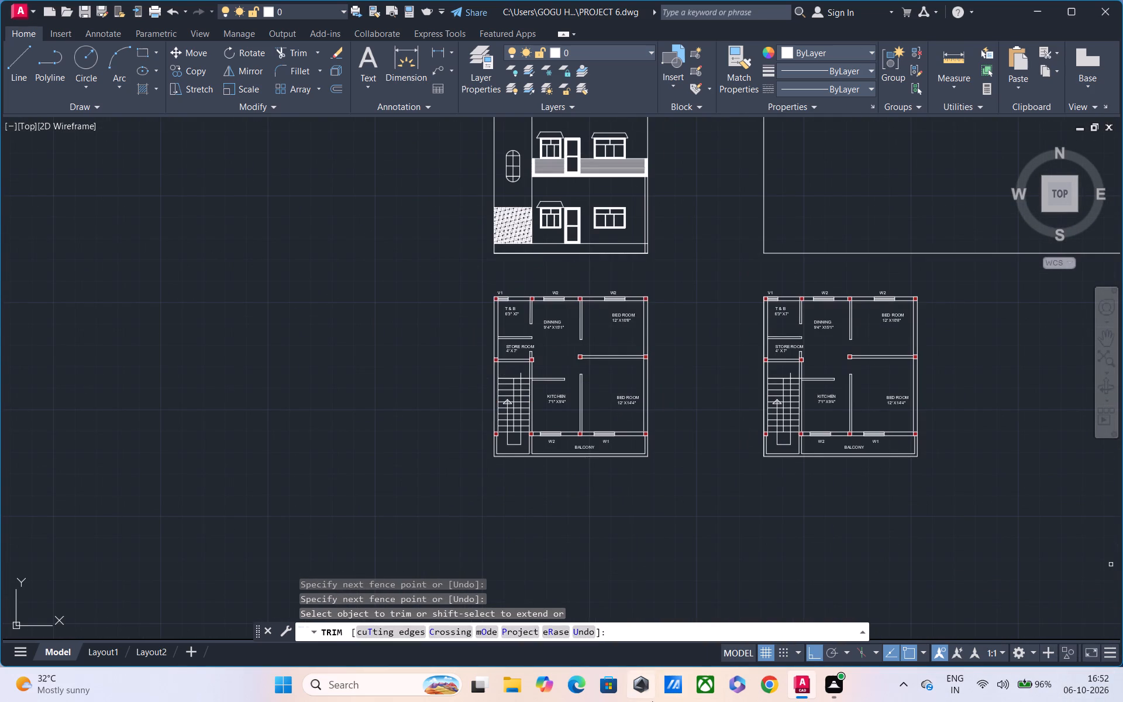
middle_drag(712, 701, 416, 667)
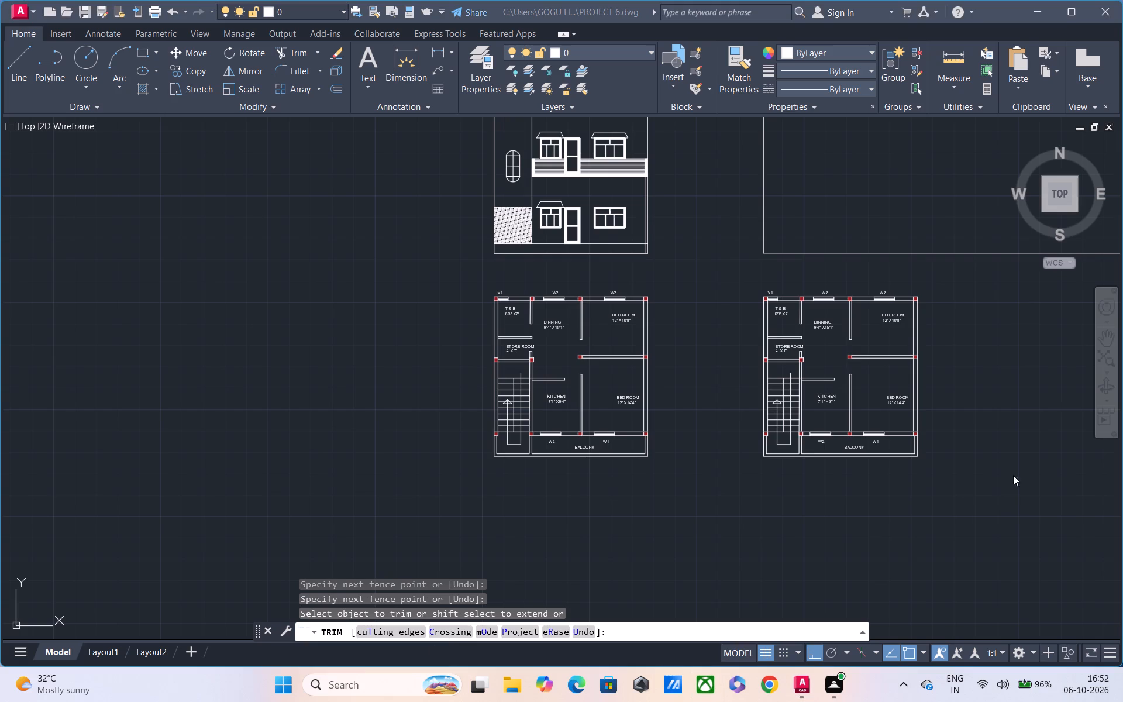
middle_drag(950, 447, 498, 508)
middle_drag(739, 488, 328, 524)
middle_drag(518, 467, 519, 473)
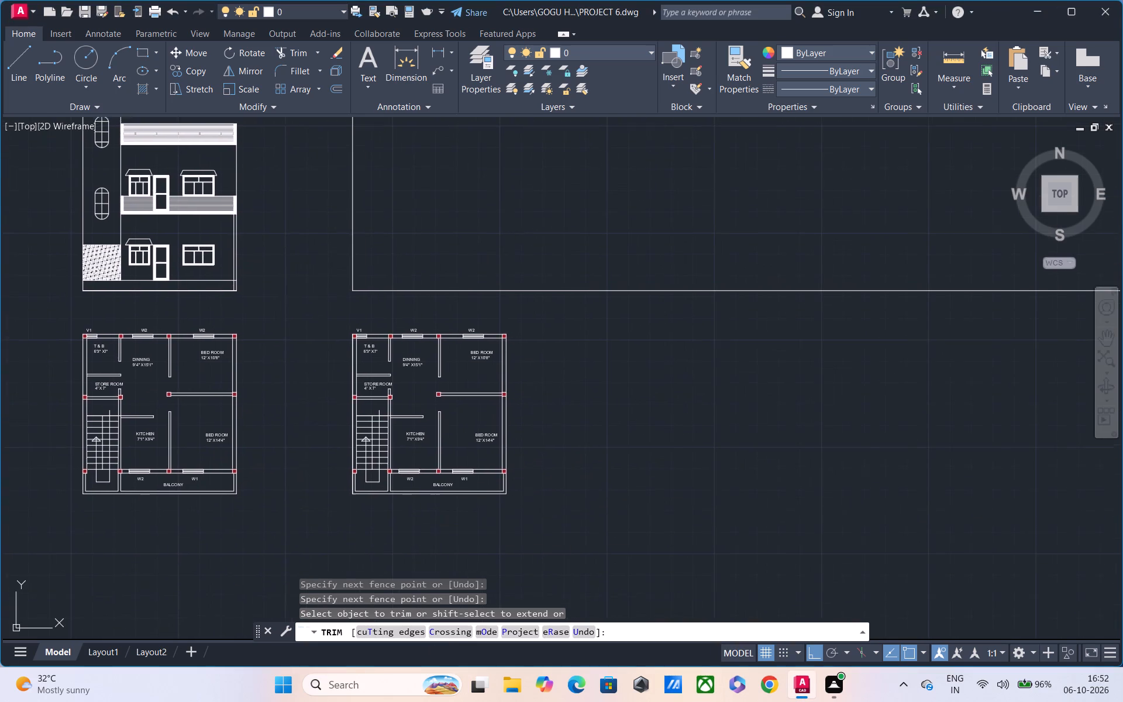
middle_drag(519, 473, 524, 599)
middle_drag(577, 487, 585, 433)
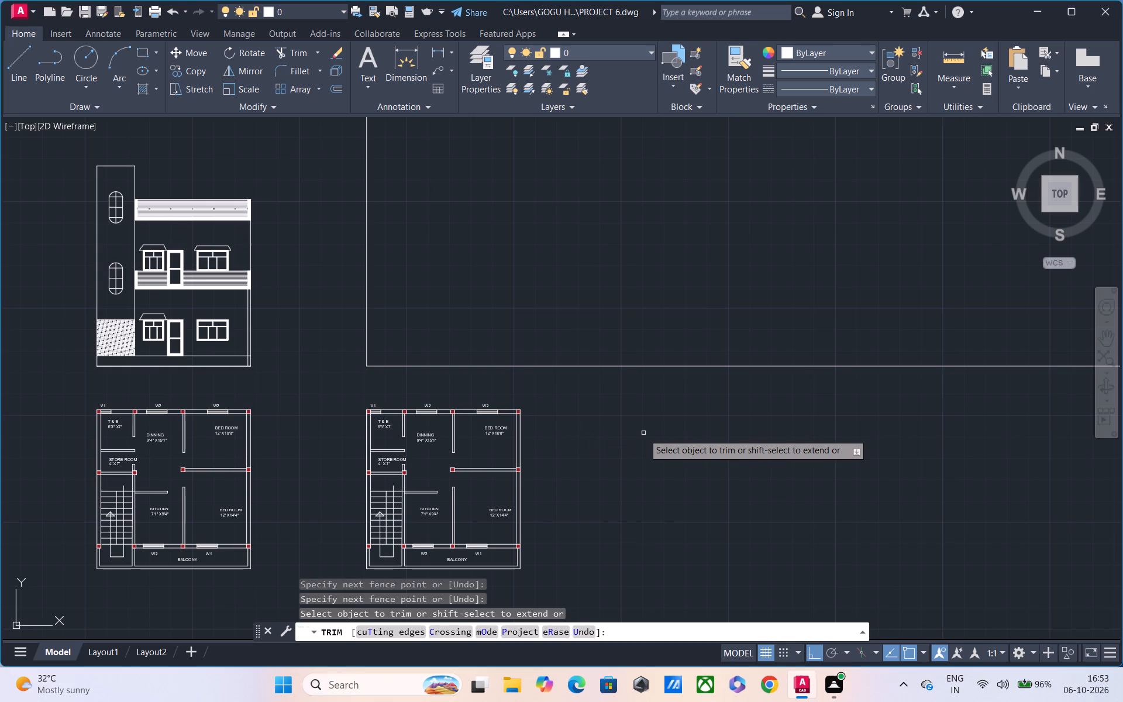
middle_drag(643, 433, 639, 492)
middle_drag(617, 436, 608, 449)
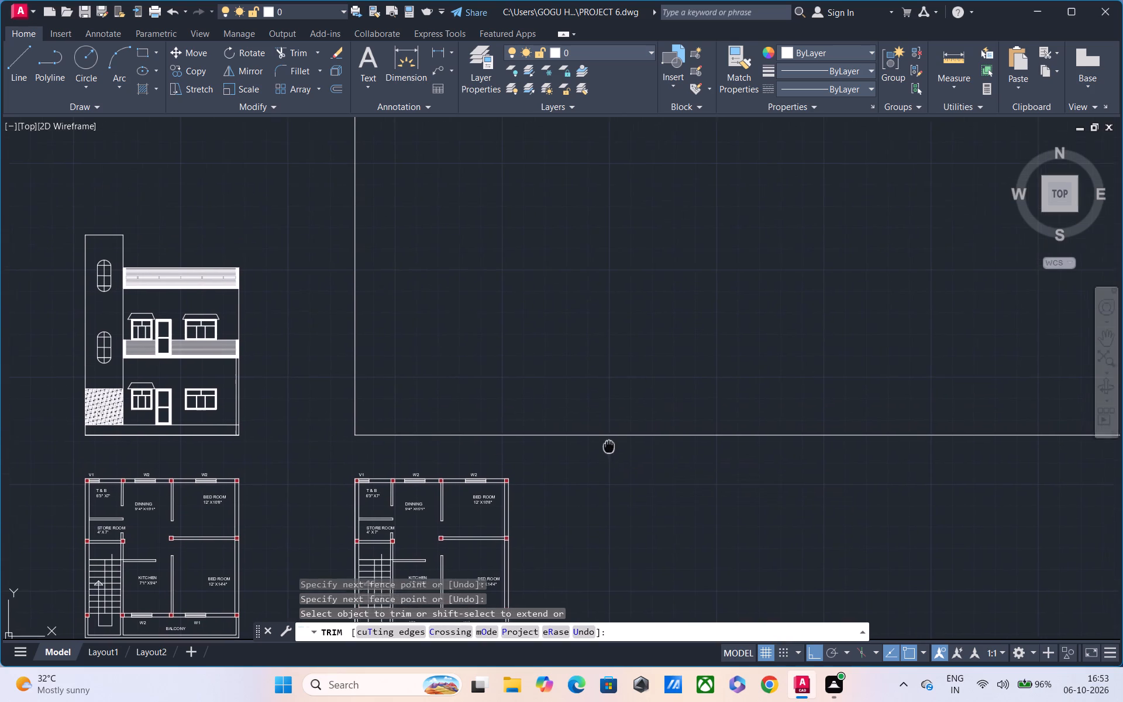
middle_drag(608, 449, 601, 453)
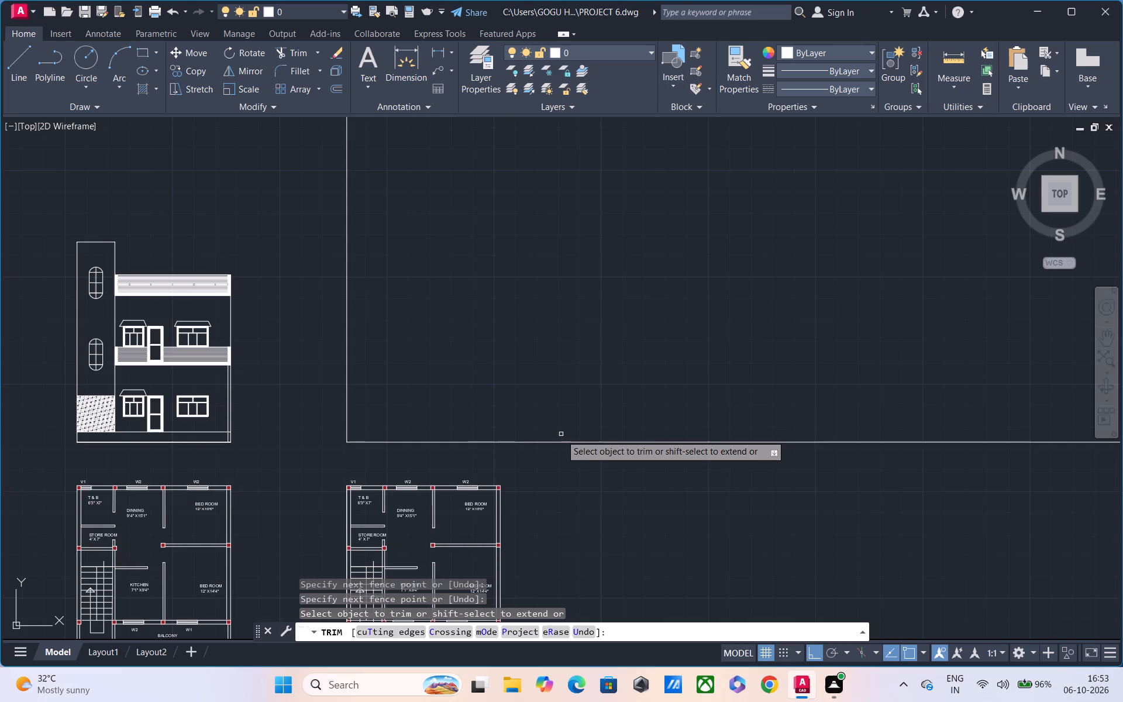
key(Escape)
Offset the horizontal base line upward by 2' to mark the plinth level.
text(O)
key(space)
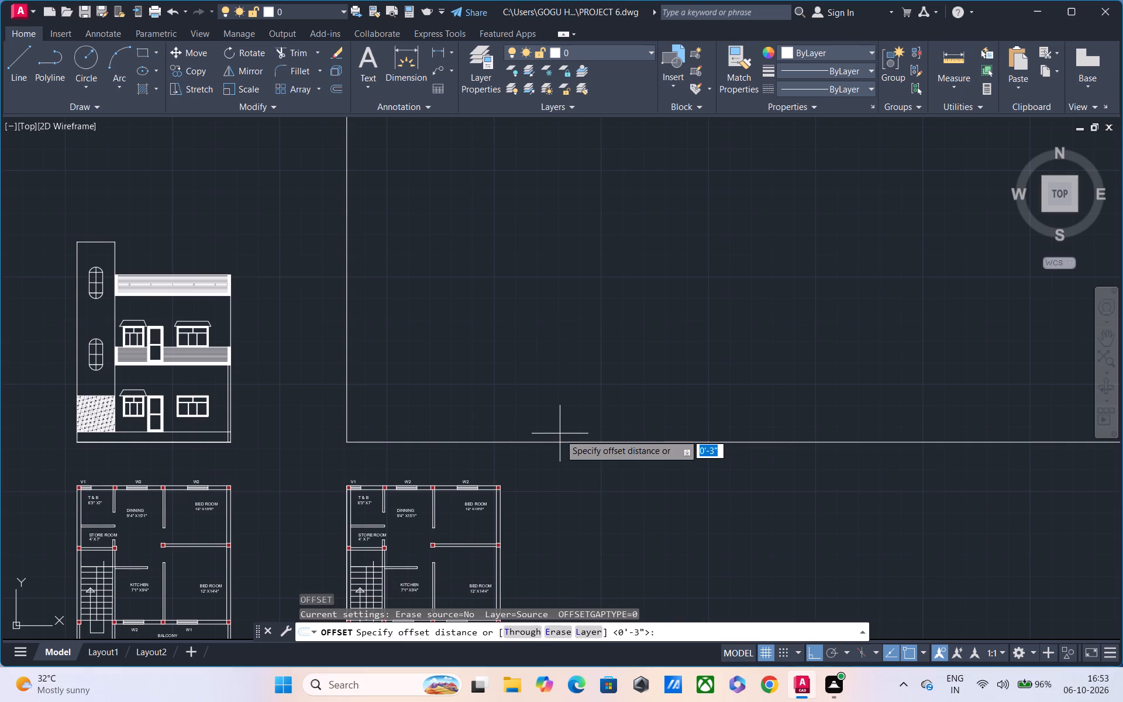
click(562, 438)
click(561, 439)
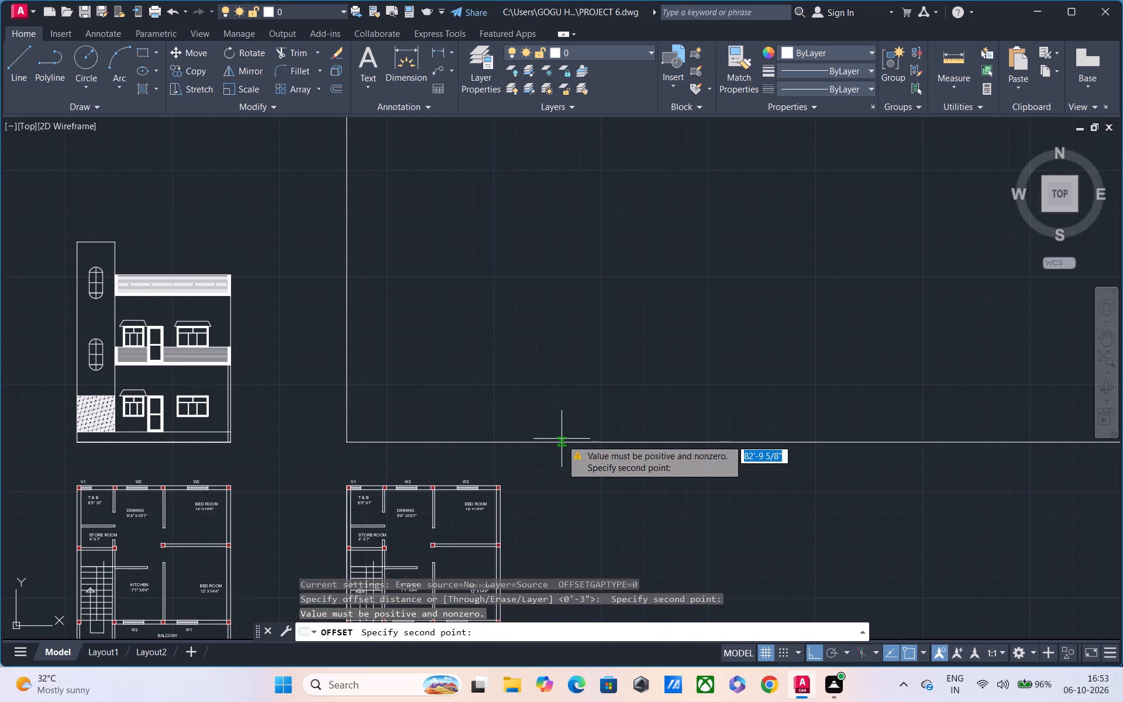
click(561, 439)
double_click(563, 404)
click(558, 415)
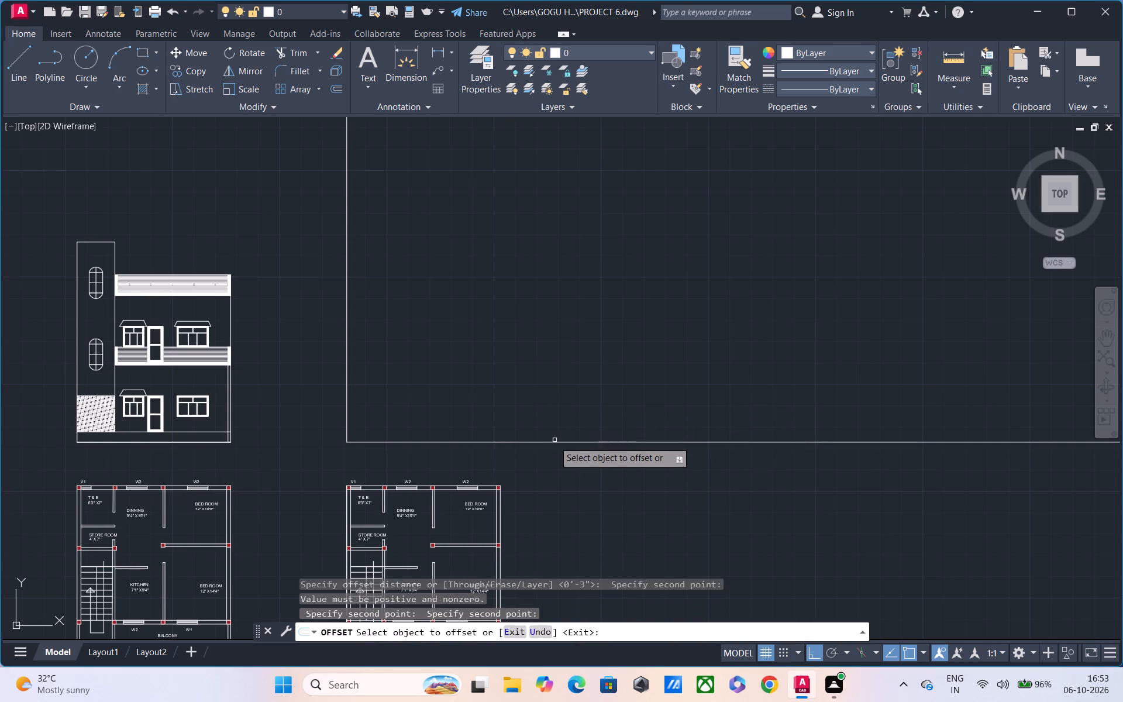
click(554, 441)
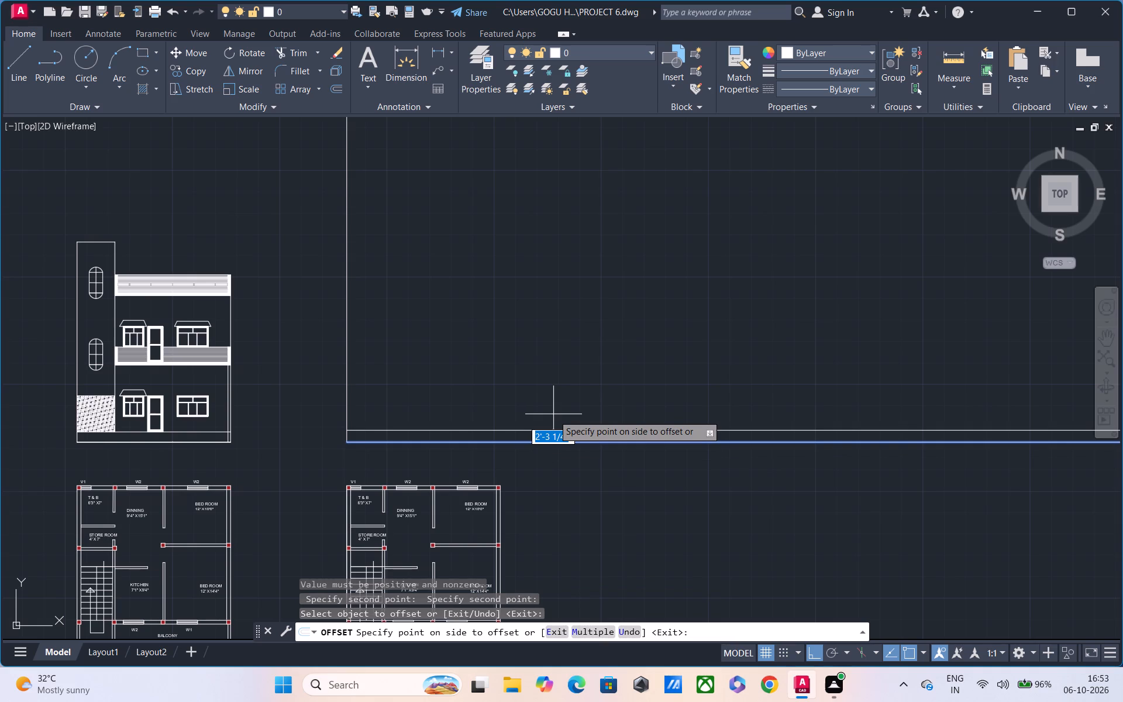
text(2')
key(Return)
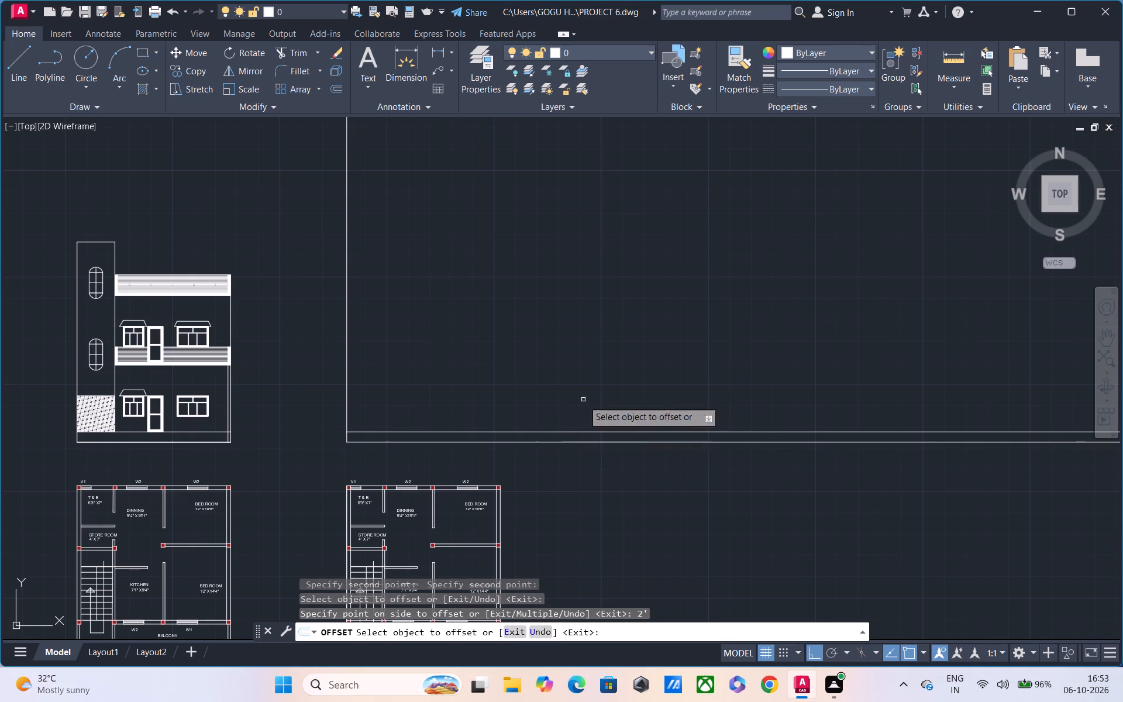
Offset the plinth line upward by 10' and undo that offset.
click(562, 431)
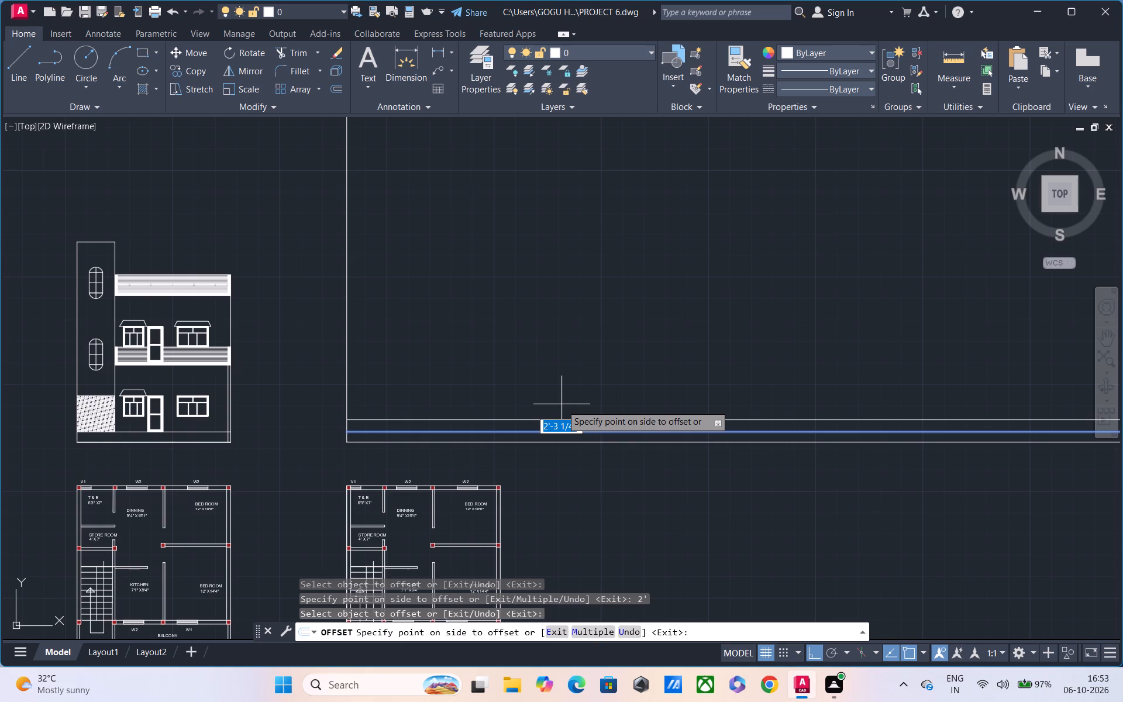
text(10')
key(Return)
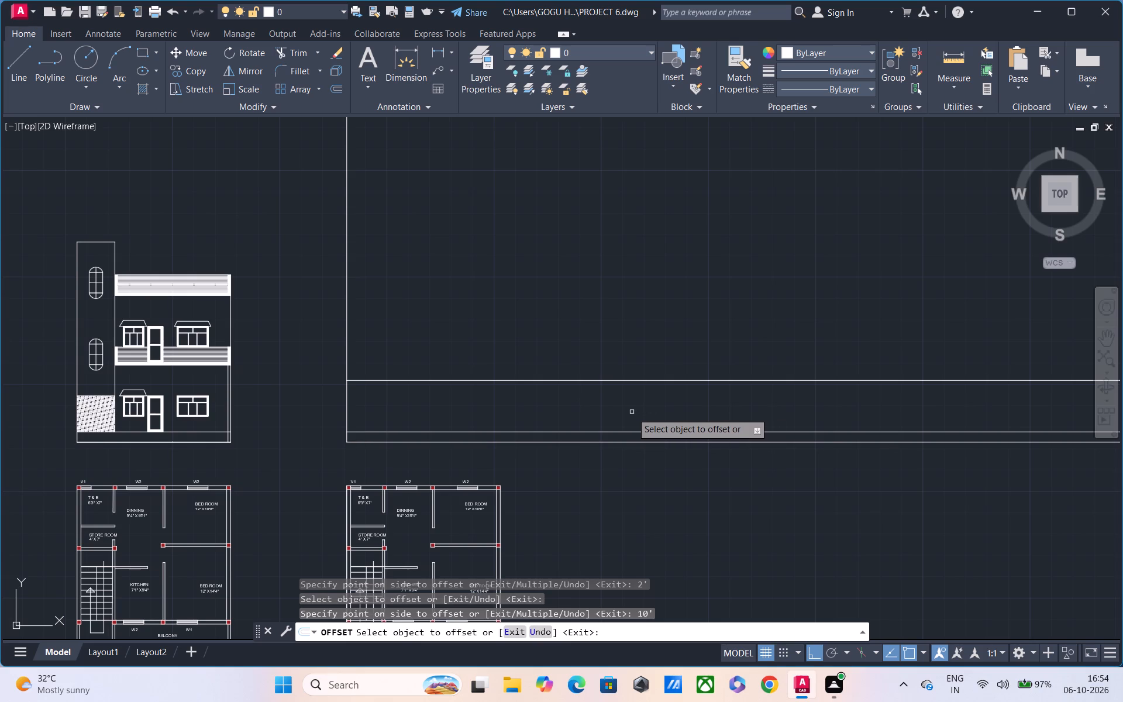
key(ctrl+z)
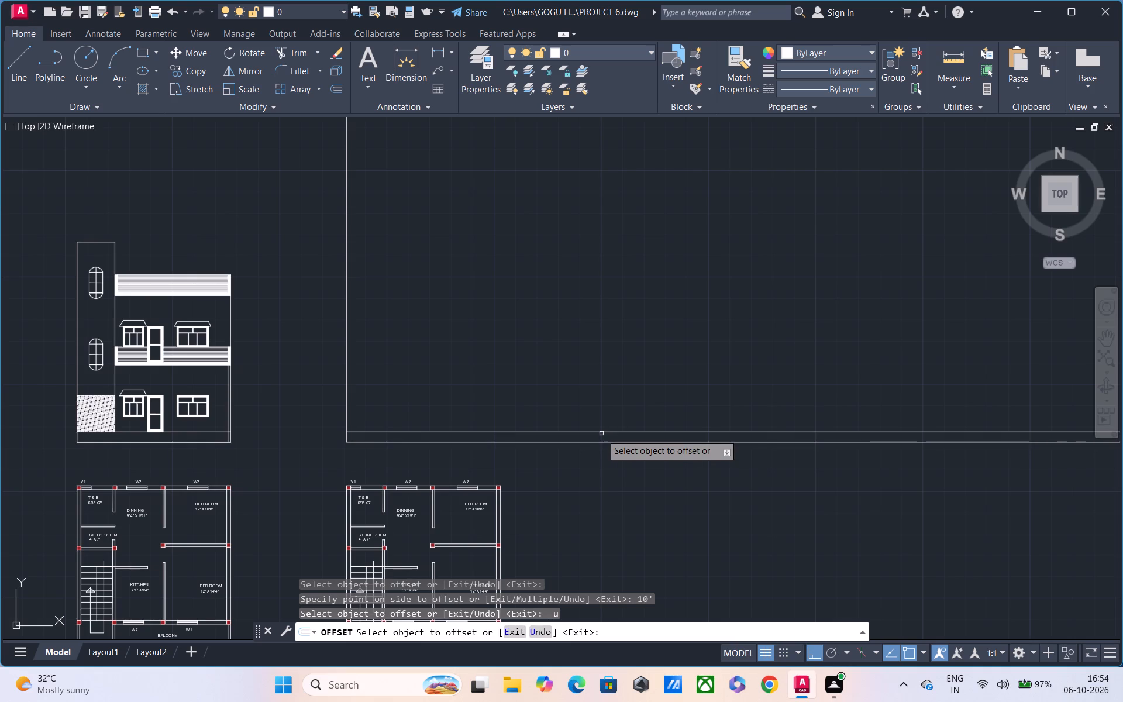
Offset the plinth line upward by 10' to mark the ground floor's height.
click(605, 433)
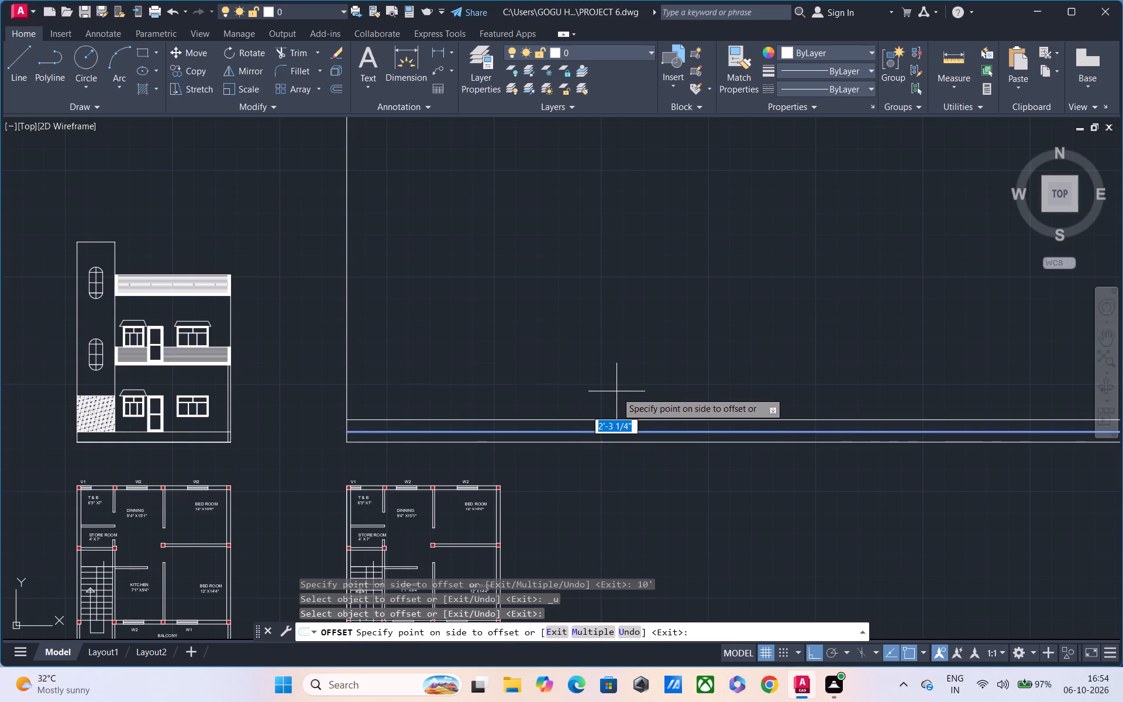
text(10')
key(Return)
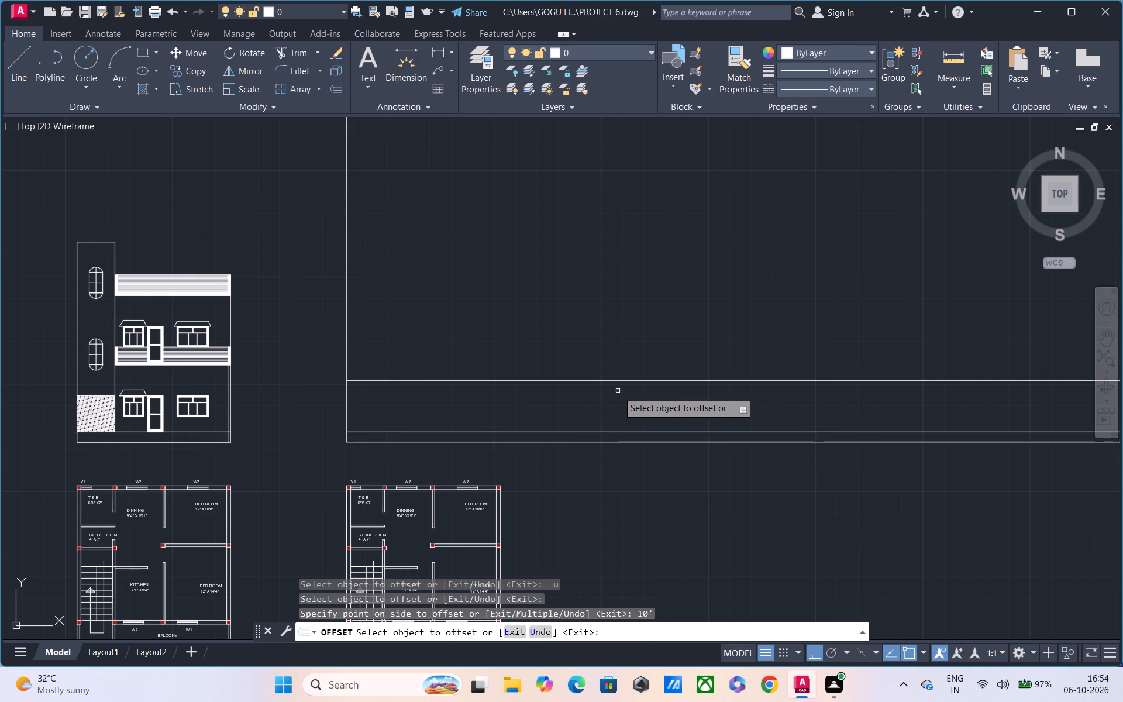
Examine the new level lines alongside the front elevation and the second floor plan.
middle_drag(456, 346, 445, 364)
scroll(393, 428, up, 2)
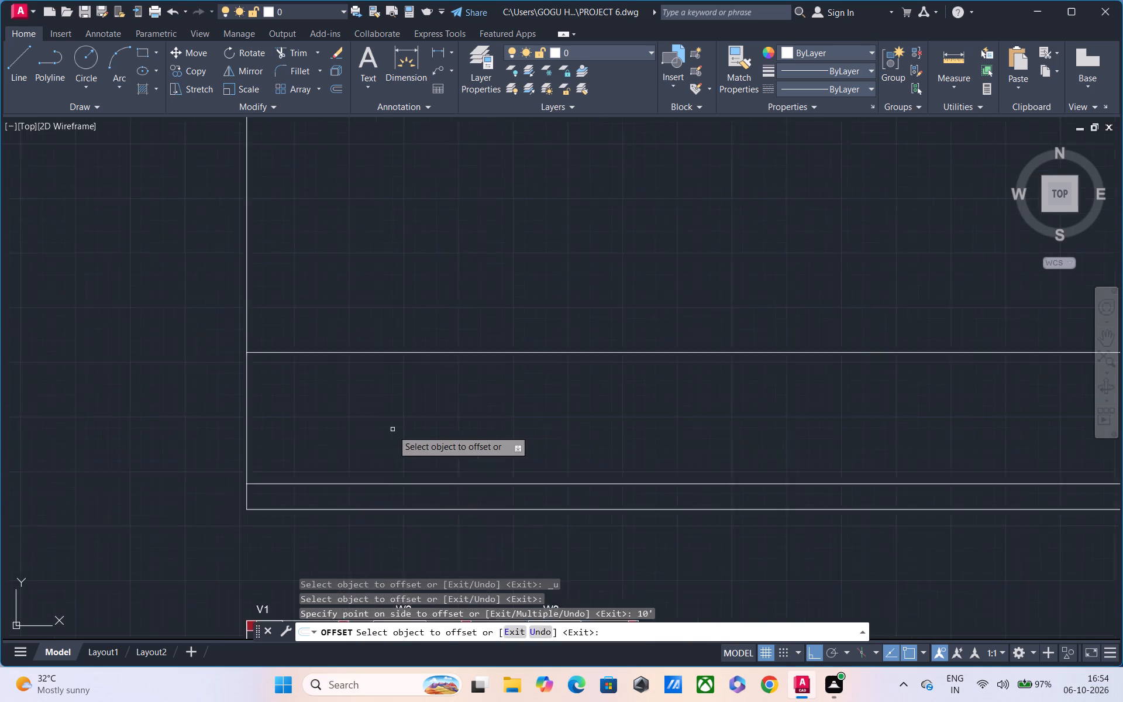
scroll(392, 430, up, 1)
middle_drag(352, 450, 517, 313)
scroll(494, 332, down, 1)
middle_drag(187, 367, 180, 408)
scroll(190, 408, down, 1)
middle_drag(212, 417, 316, 430)
middle_drag(330, 377, 398, 381)
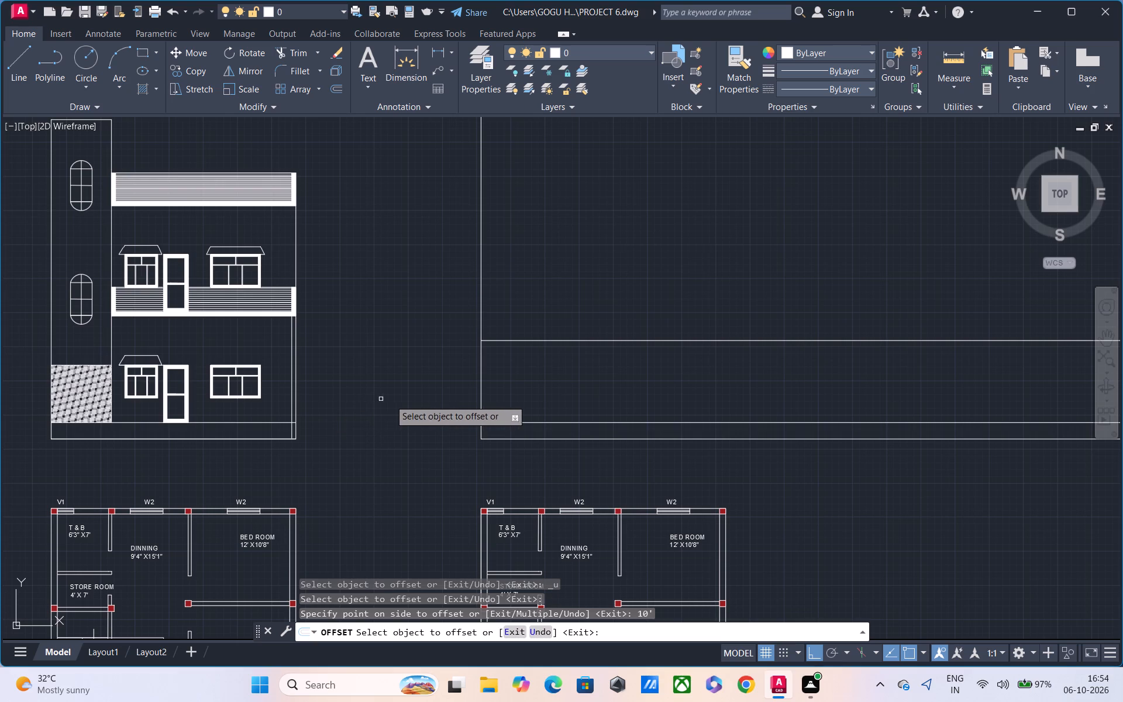
middle_drag(366, 395, 200, 390)
middle_drag(315, 375, 219, 395)
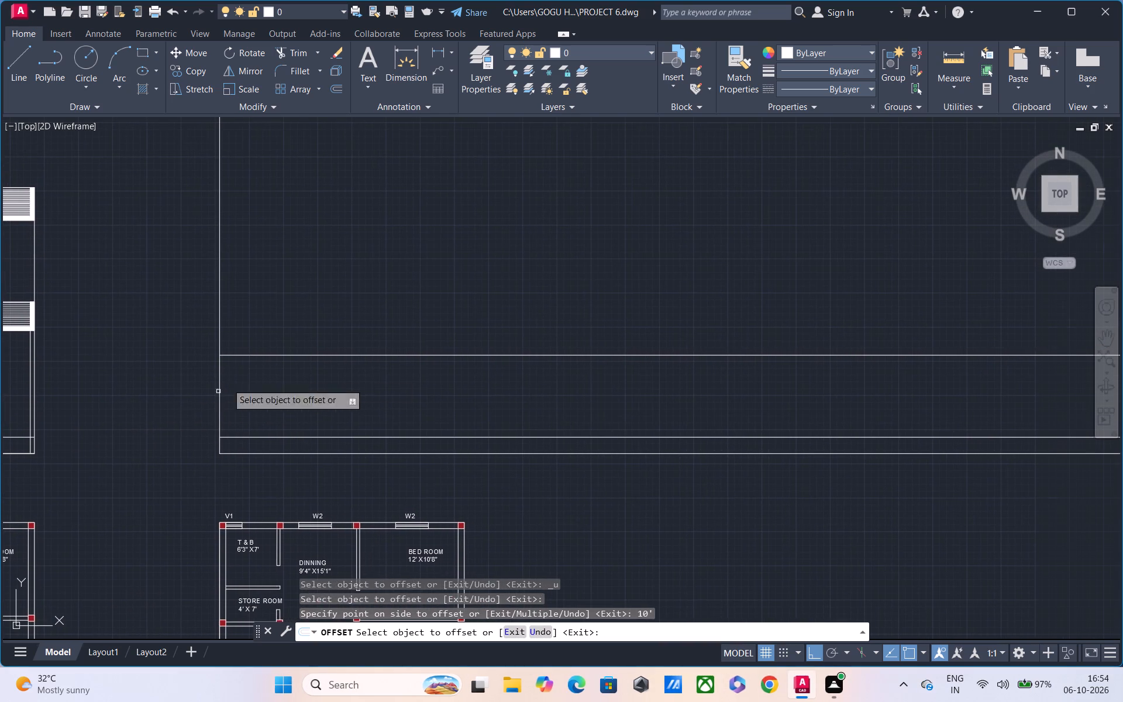
Undo the 2' and 10' level offsets above the horizontal base line.
middle_drag(369, 374, 223, 370)
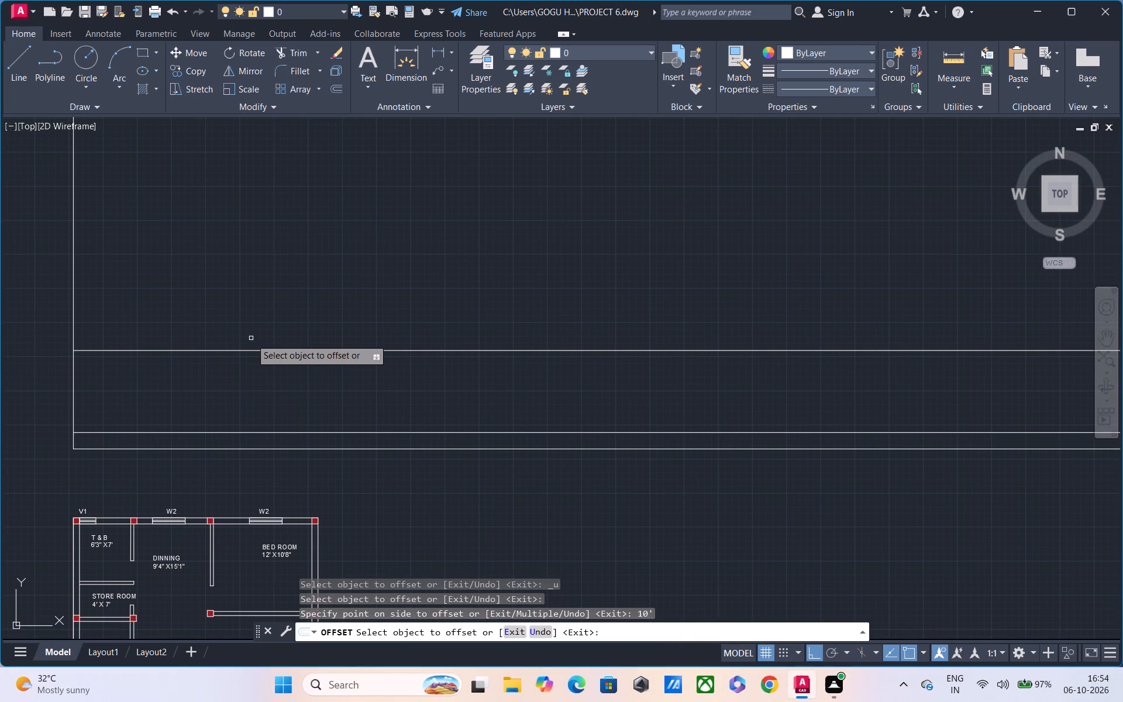
click(253, 349)
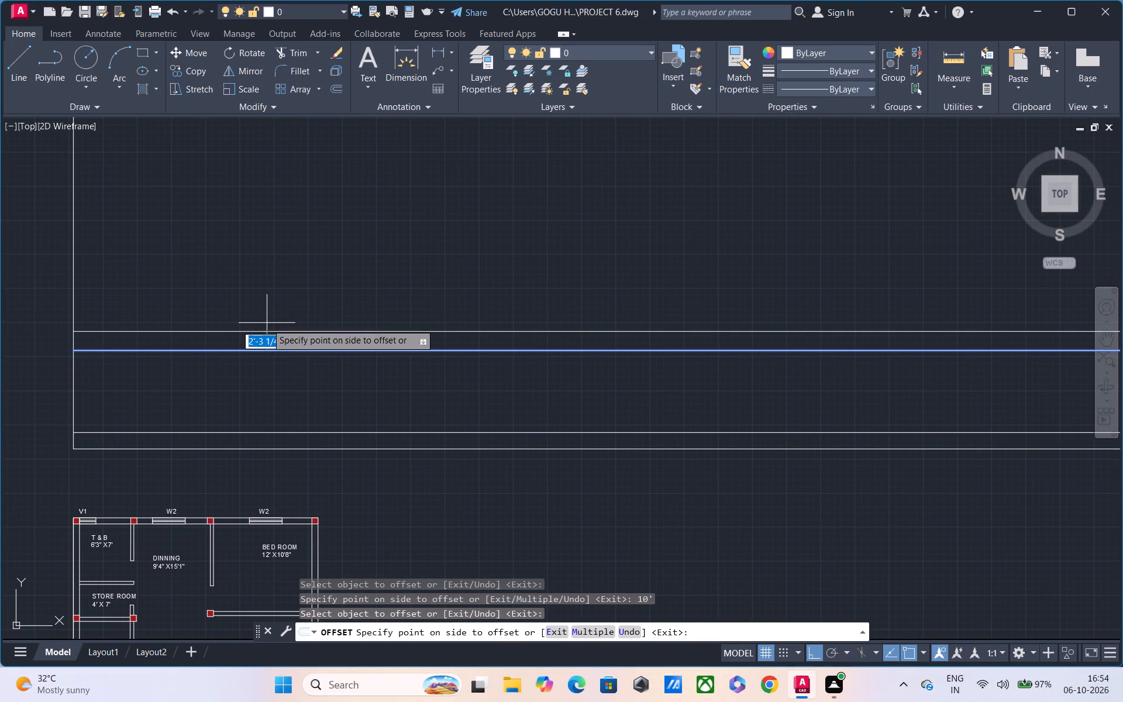
key(Escape)
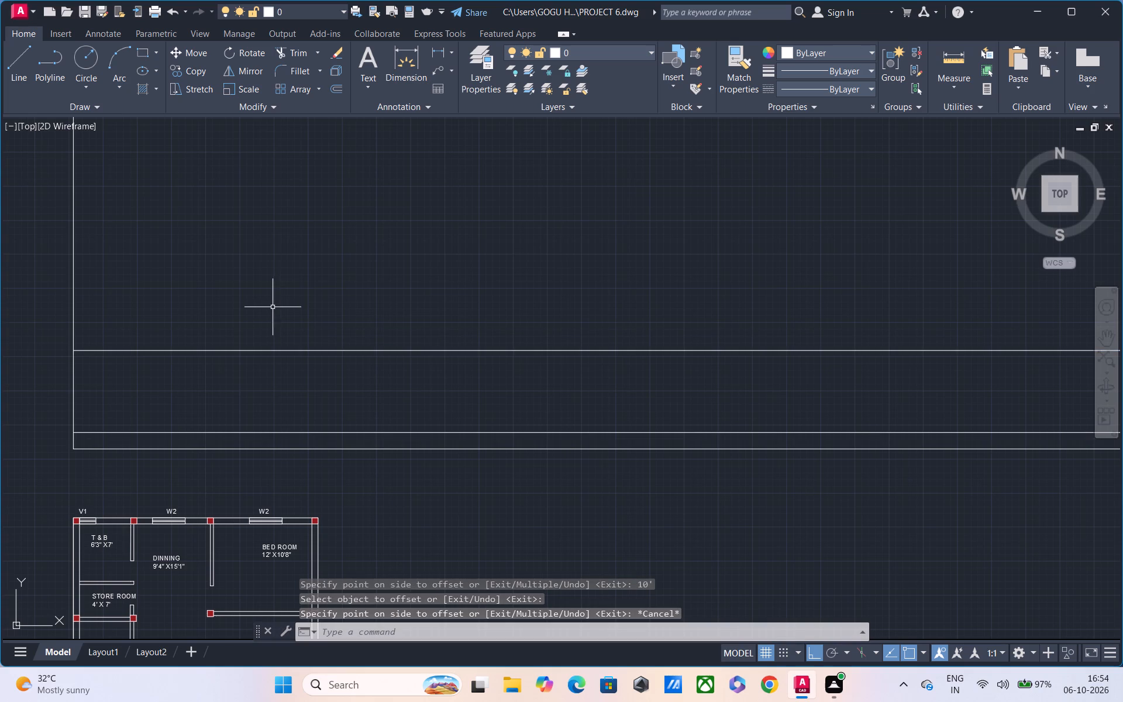
key(ctrl+z)
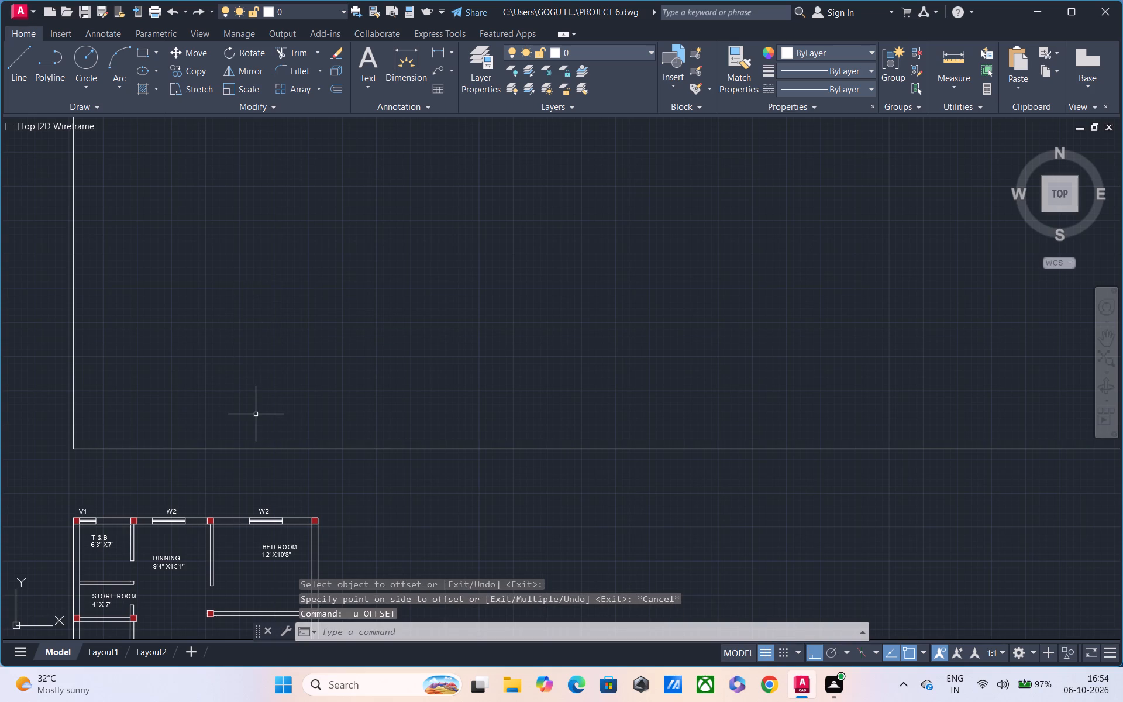
Offset the horizontal base line upward by 2' to mark the plinth level.
text(O)
key(space)
key(3)
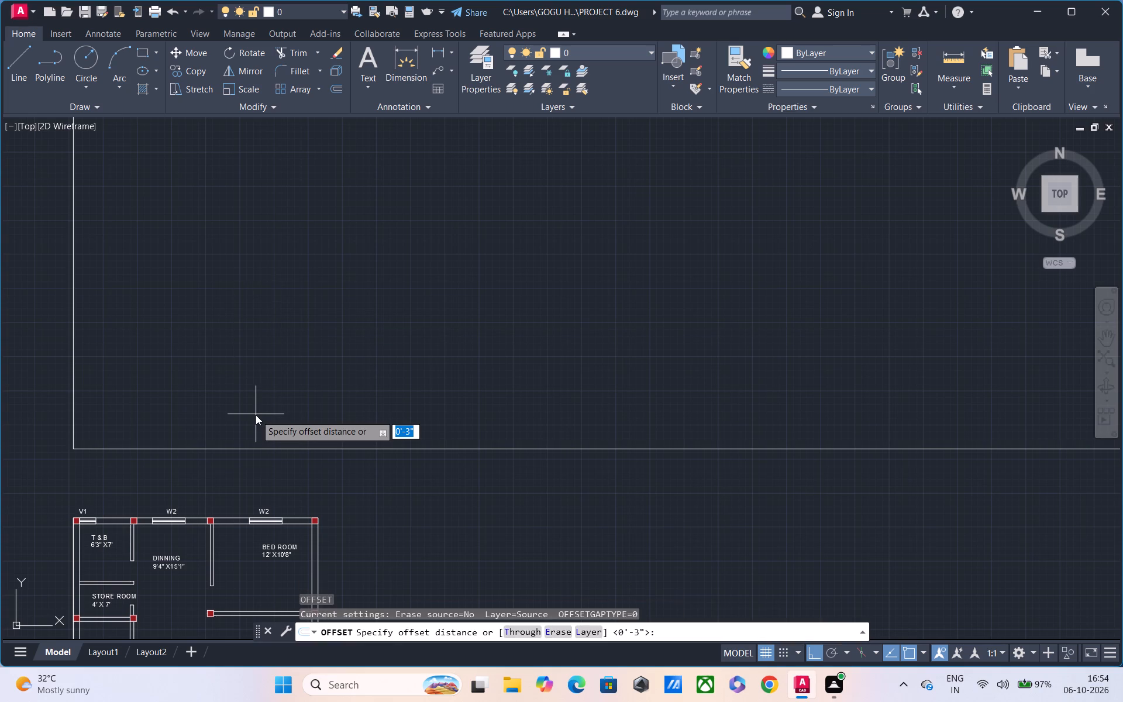
key(BackSpace)
text(2')
key(Return)
click(320, 448)
click(333, 424)
Offset the plinth line upward by 3'.
click(333, 432)
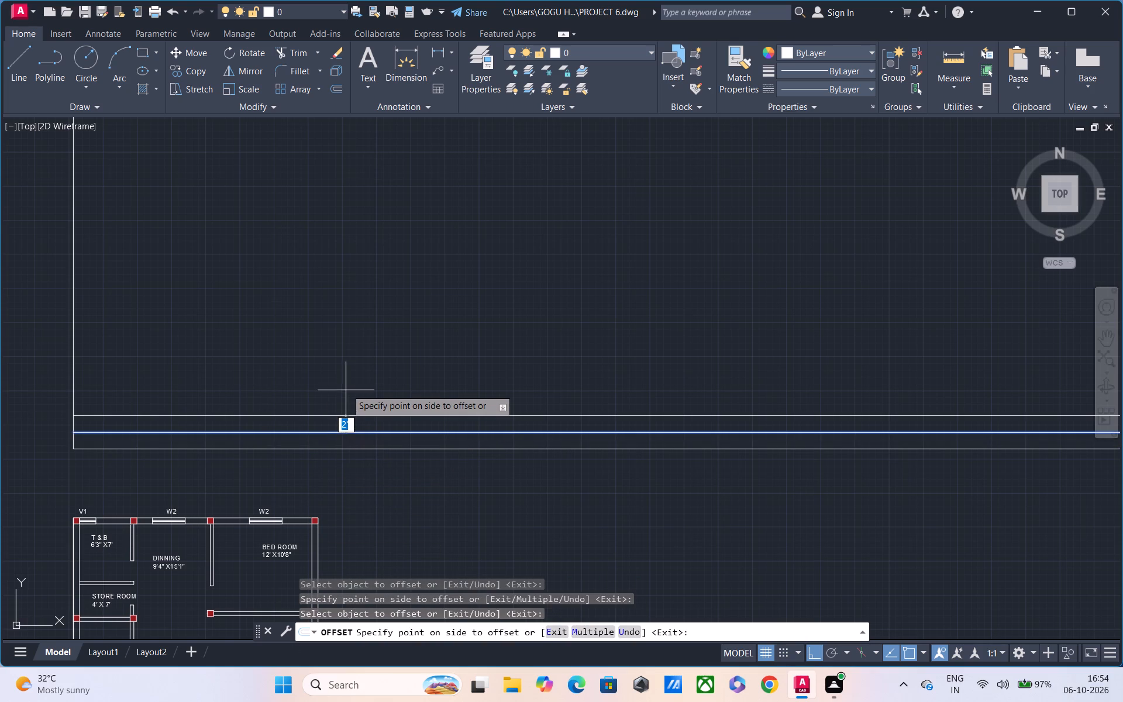
text(3')
key(Return)
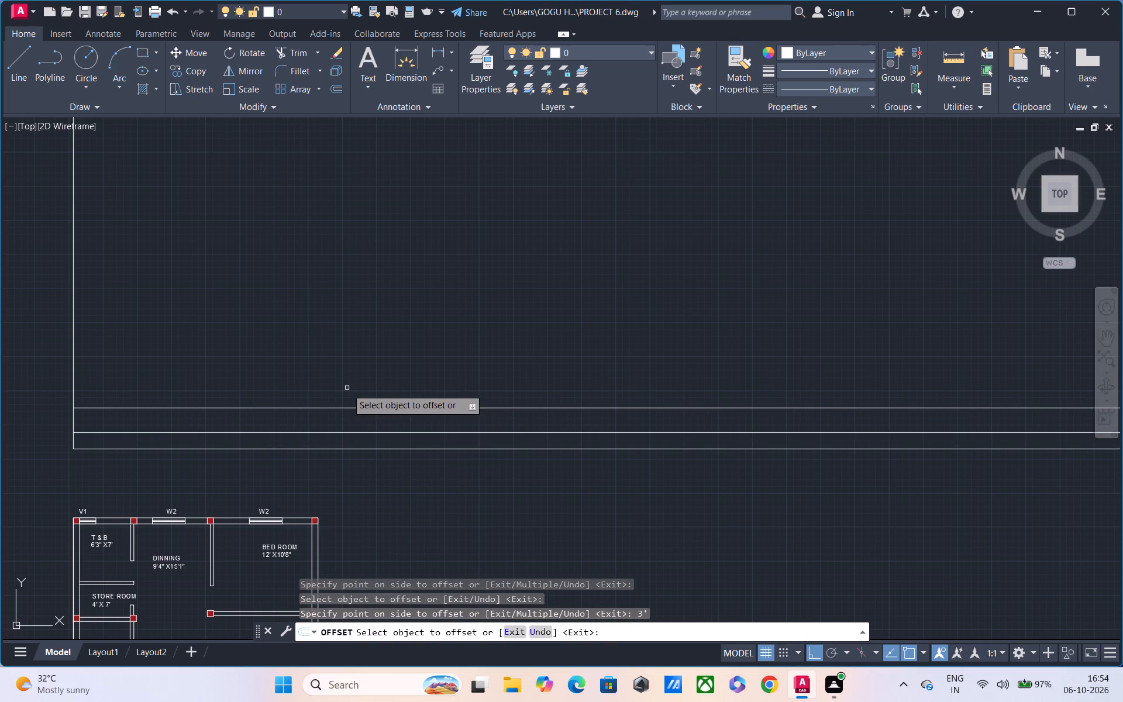
Offset the line 3' above the plinth upward by 10'.
click(353, 388)
click(351, 407)
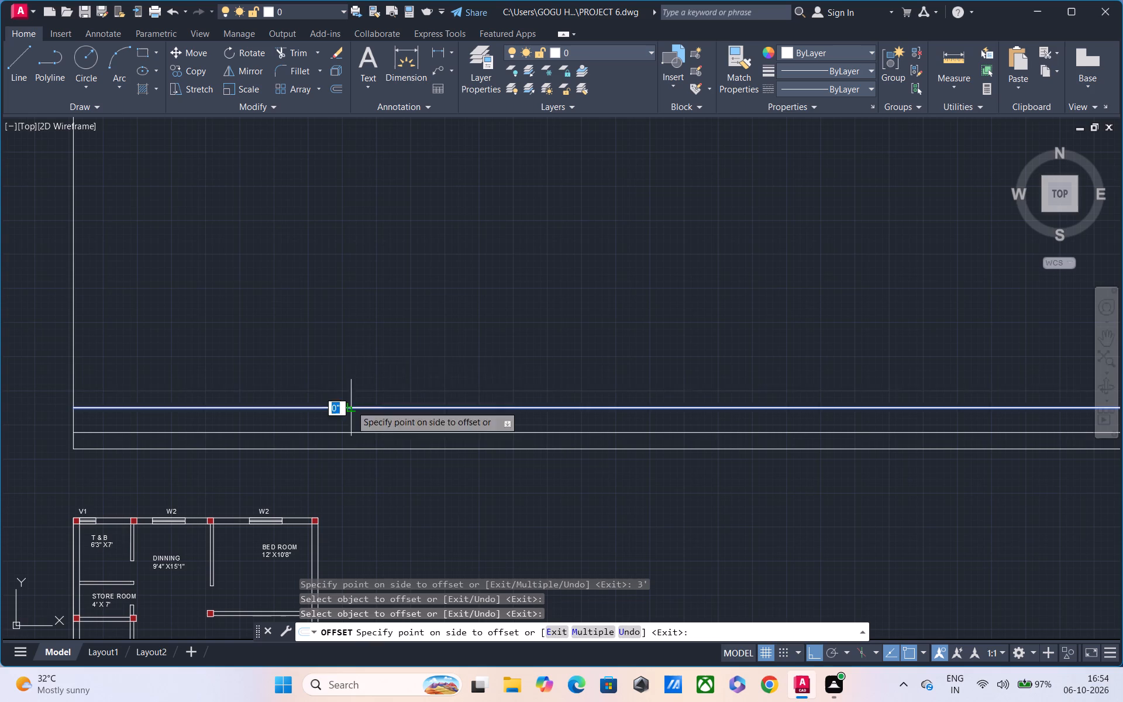
text(10')
key(Return)
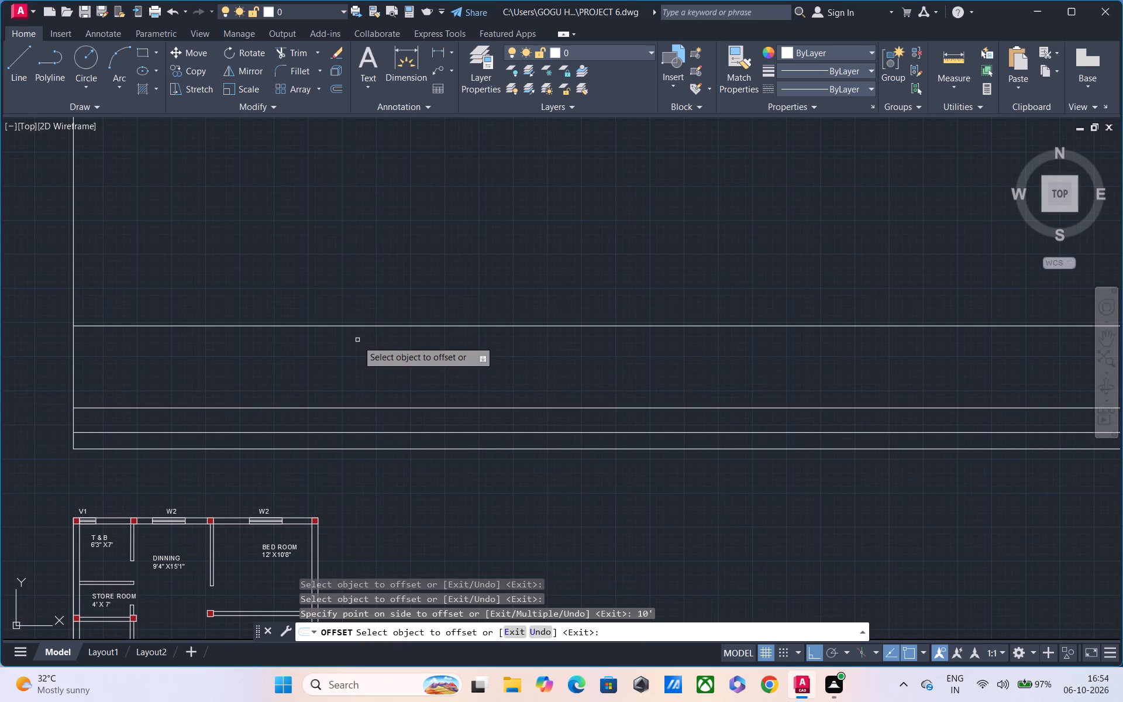
Offset the topmost level line upward by 6" to mark the slab thickness.
scroll(354, 381, down, 2)
middle_drag(356, 398, 386, 391)
scroll(375, 369, up, 2)
middle_drag(350, 312, 349, 318)
middle_drag(337, 402, 336, 348)
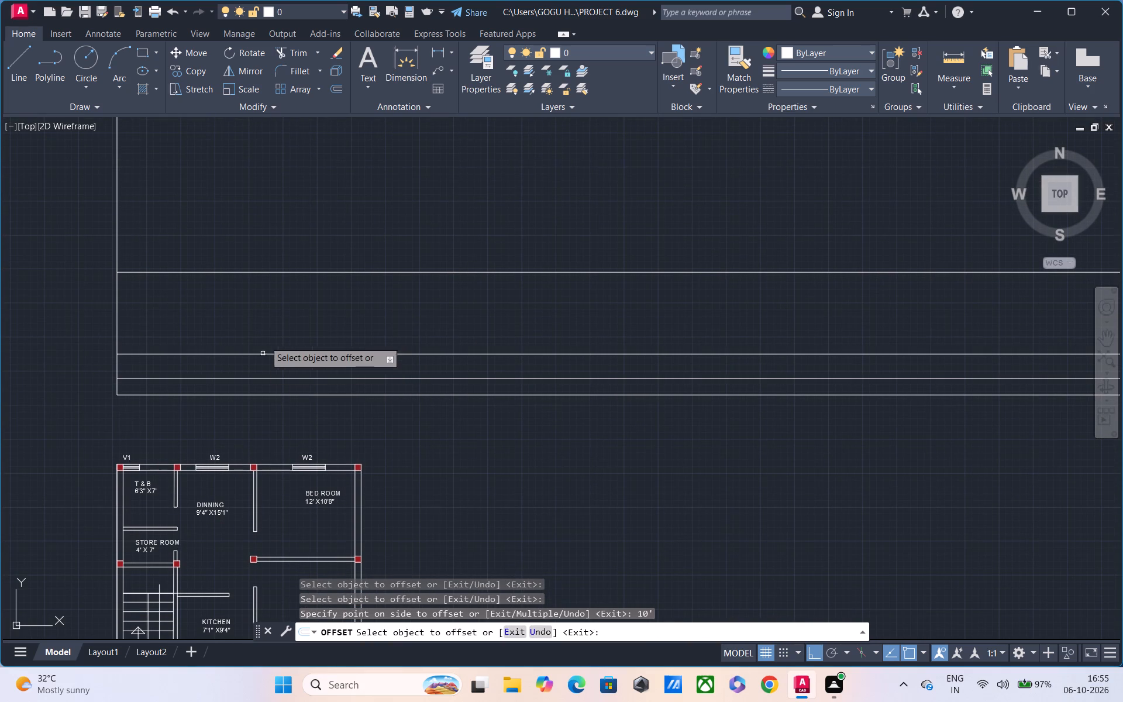
click(300, 271)
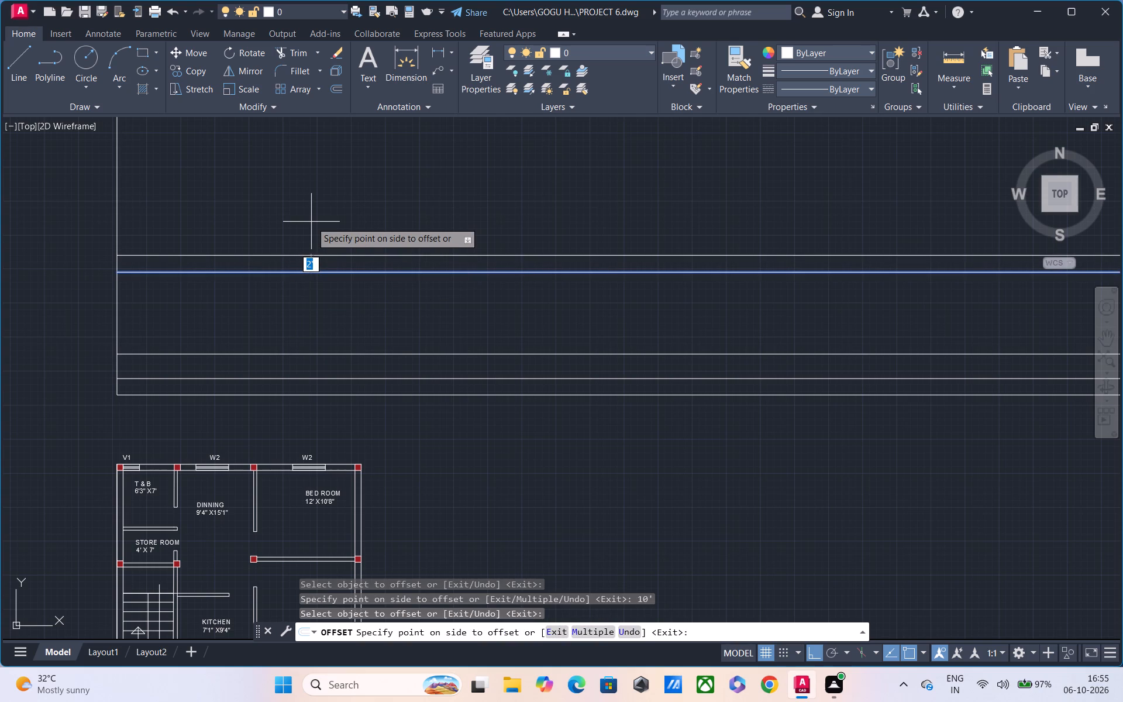
text(6")
key(Return)
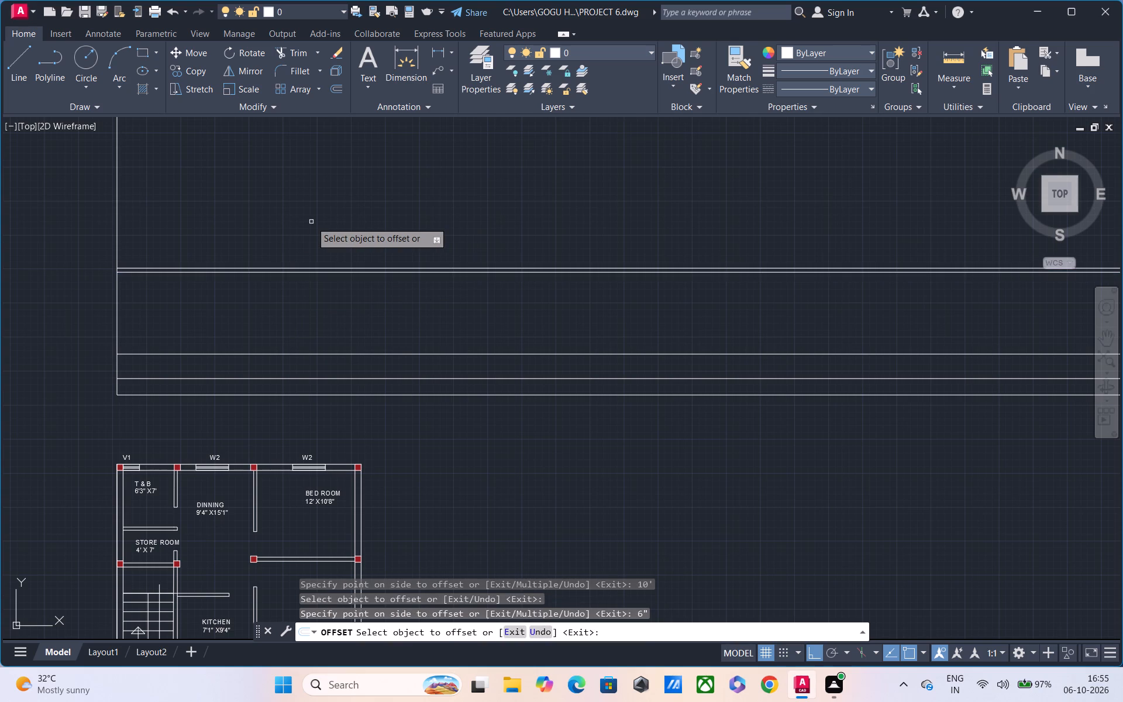
Offset the upper line of the 6" pair upward by 13' to mark the upper floor's height.
scroll(322, 223, up, 2)
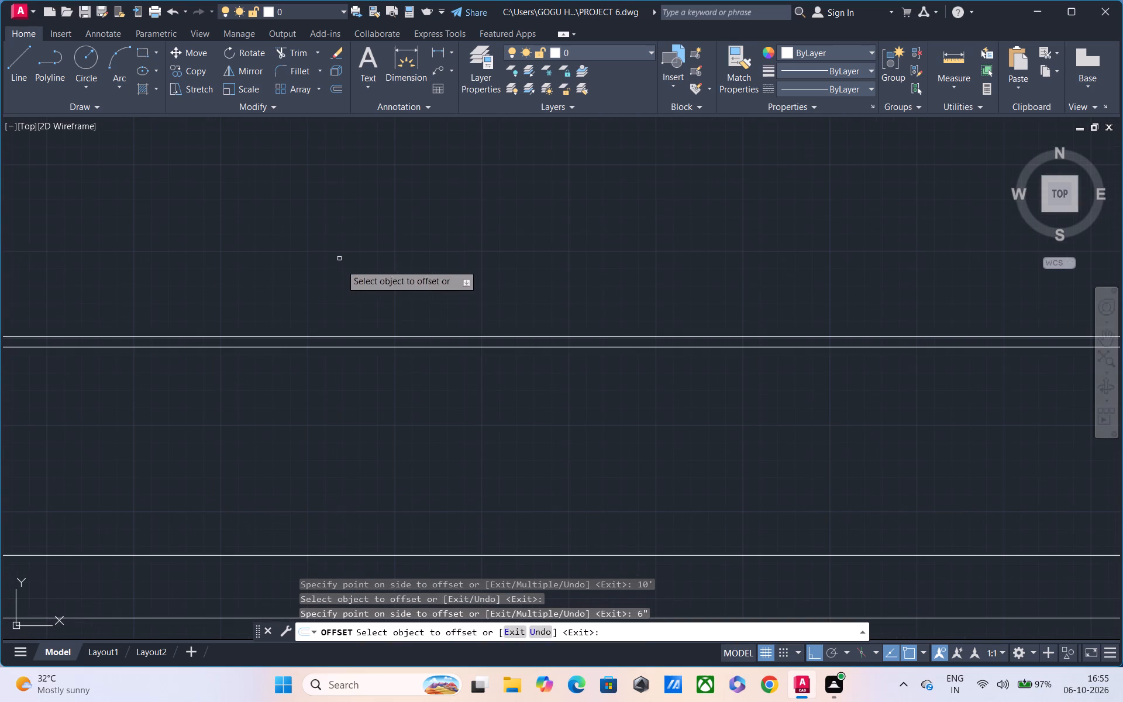
click(352, 335)
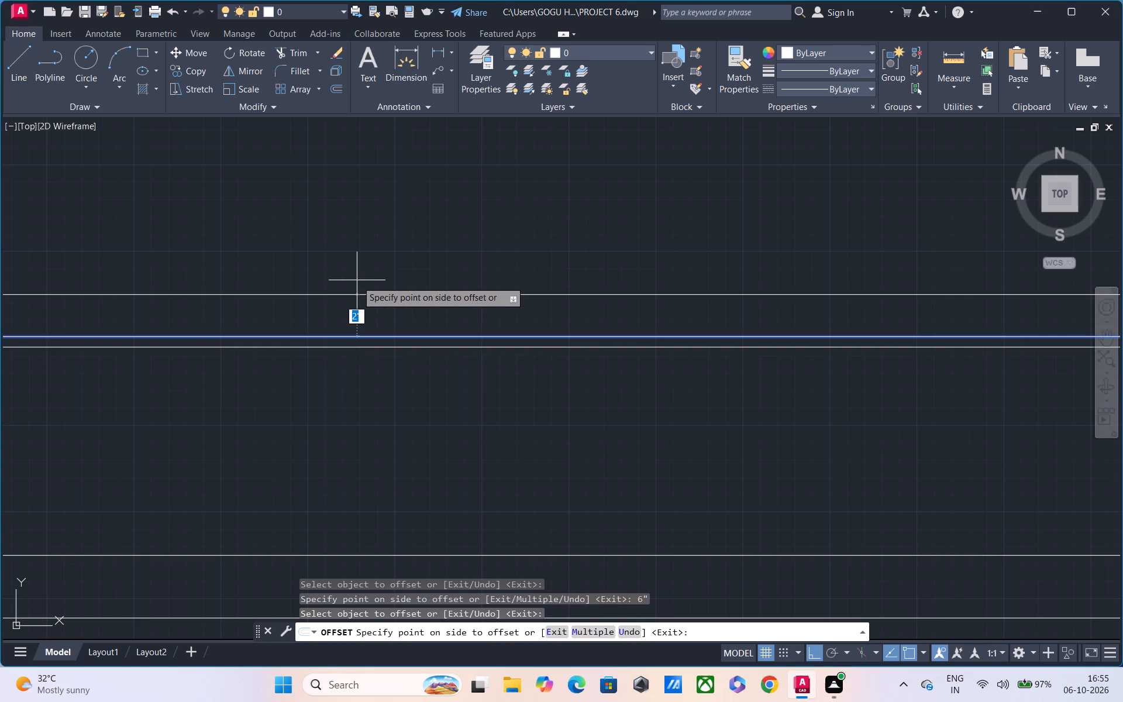
text(13')
key(Return)
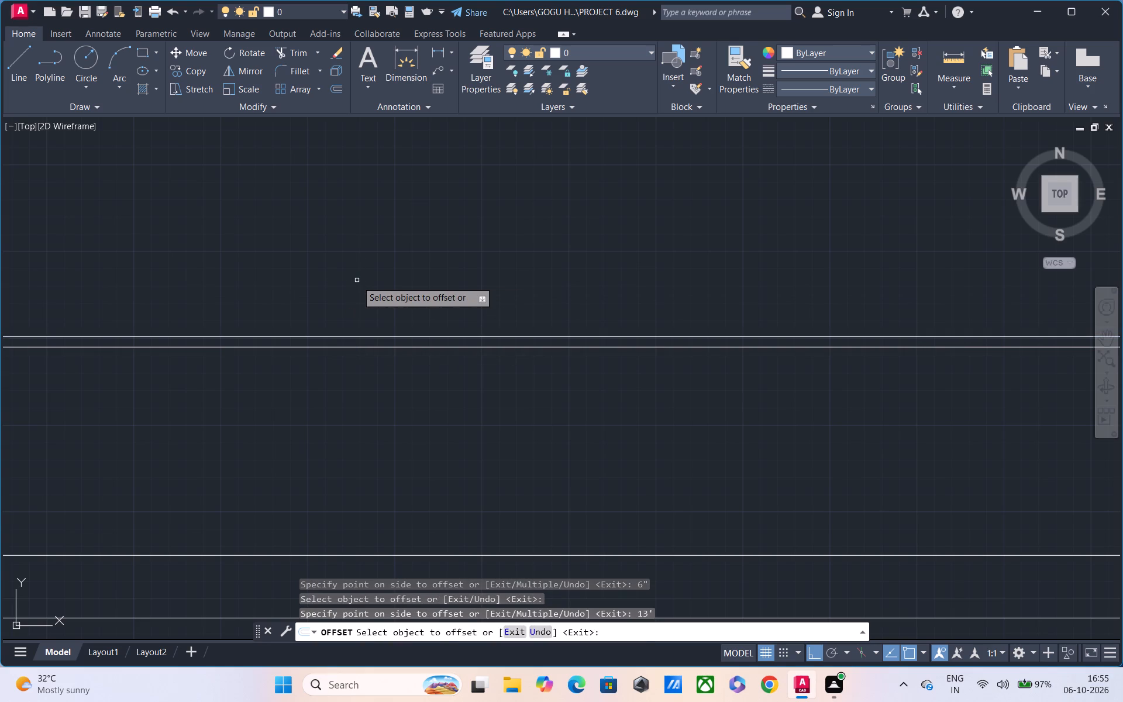
Offset the topmost level line upward by 3' to mark the parapet height.
scroll(357, 286, down, 2)
middle_drag(371, 412, 331, 433)
scroll(324, 428, down, 1)
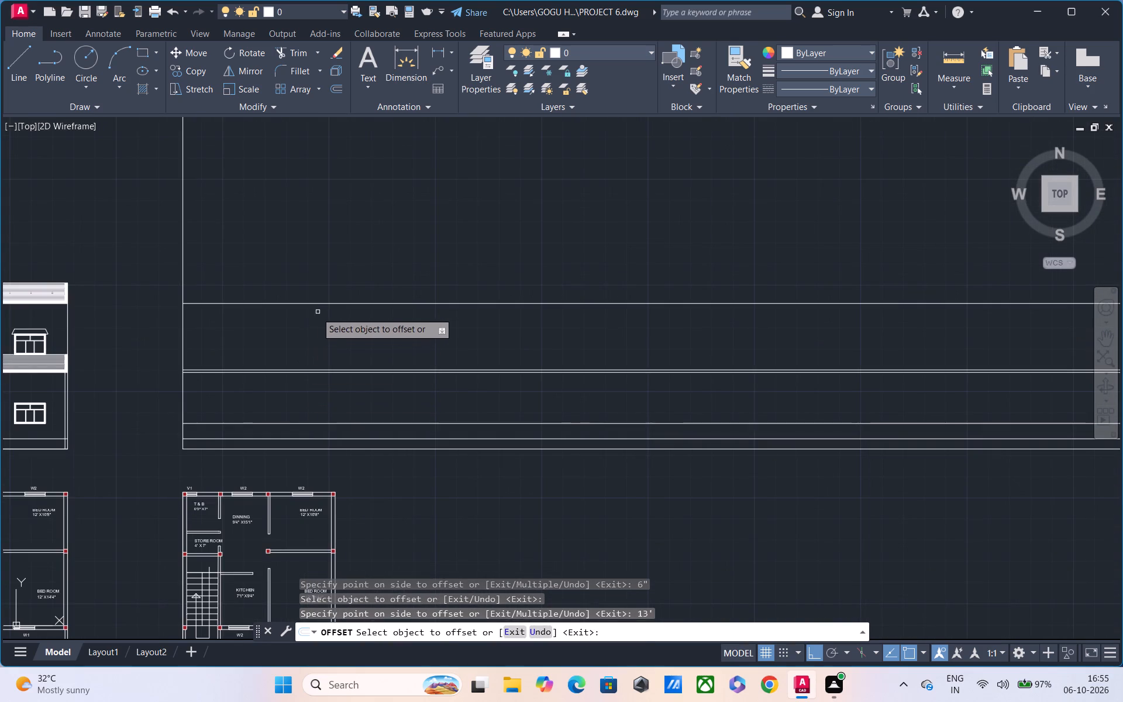
click(299, 302)
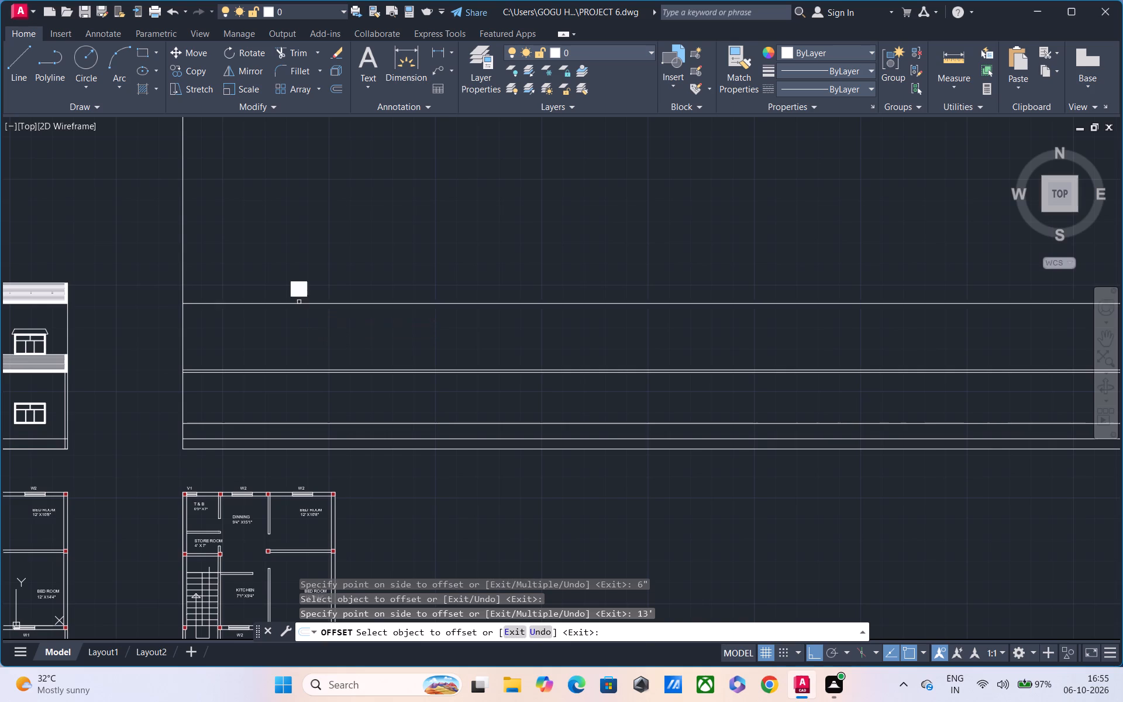
text(3')
key(Return)
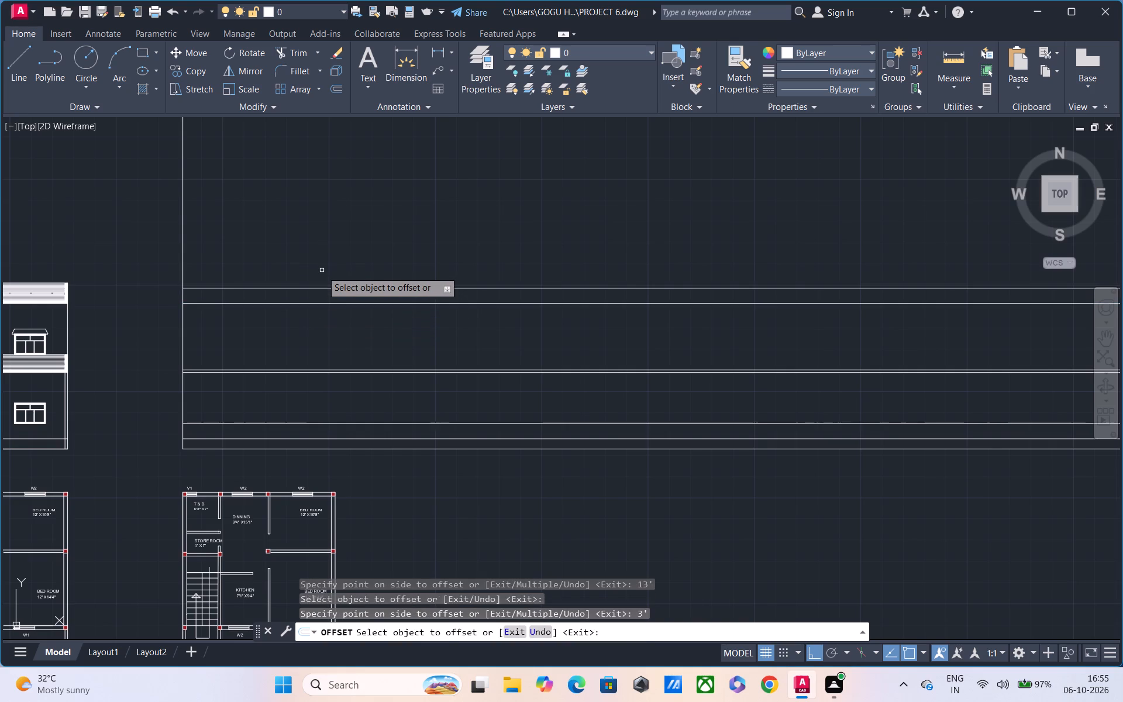
Offset the lower line of the 3' parapet pair upward by 10' to mark the highest level.
middle_drag(309, 386, 287, 455)
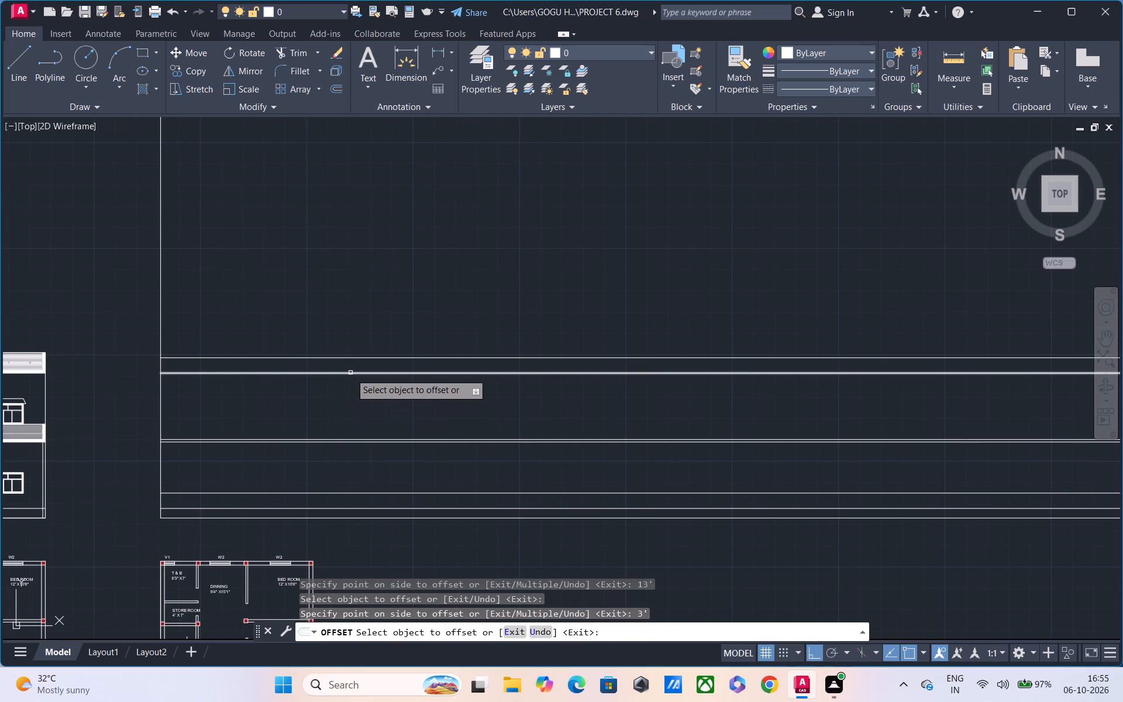
click(350, 373)
text(10')
key(Return)
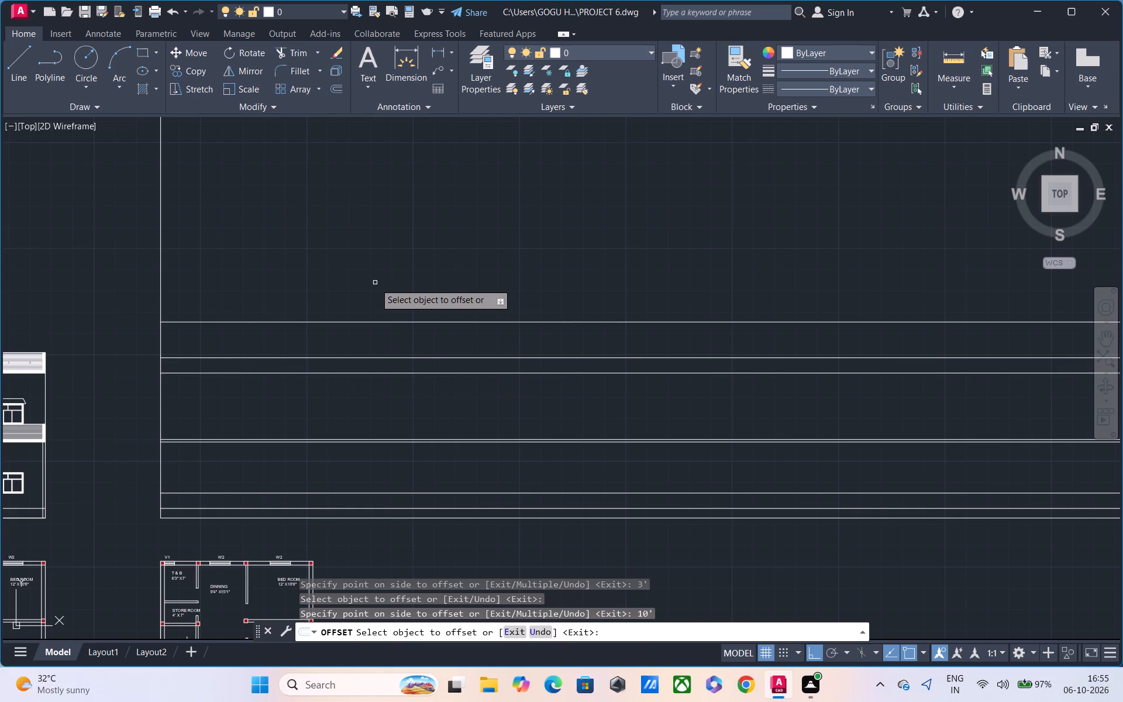
scroll(375, 283, down, 2)
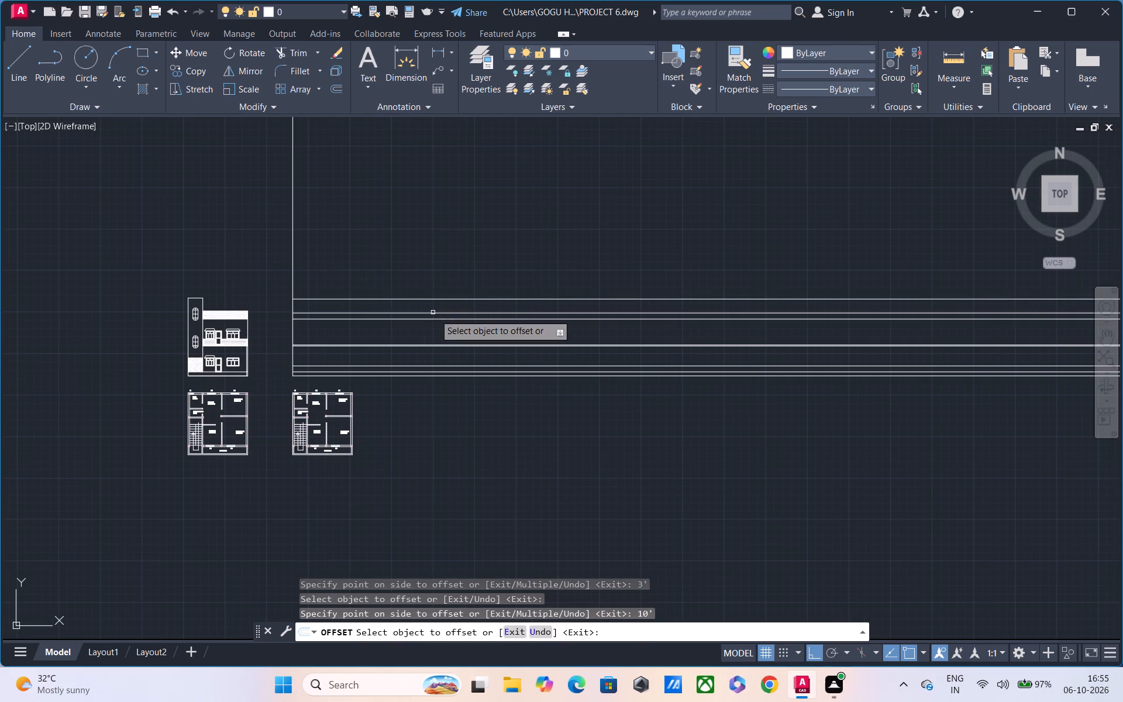
middle_drag(435, 314, 363, 306)
key(Escape)
Draw a vertical construction line through the outer edge of the second floor plan's bedroom corner column, crossing the level lines.
middle_drag(350, 373, 319, 350)
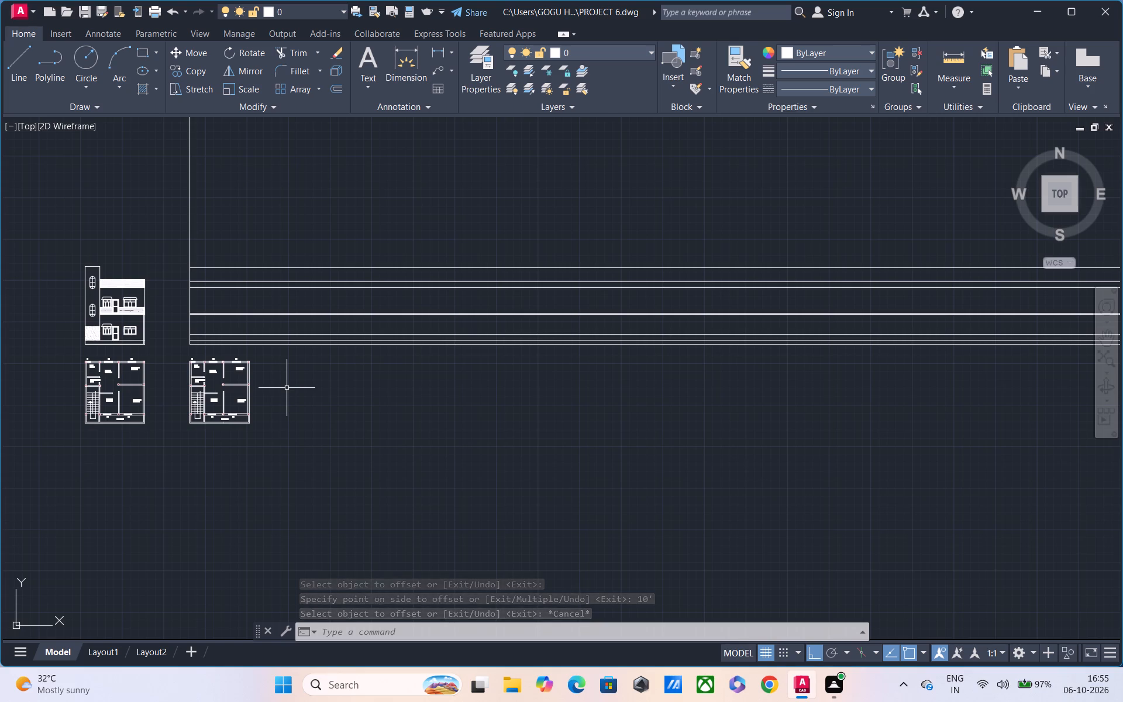
text(XL)
key(space)
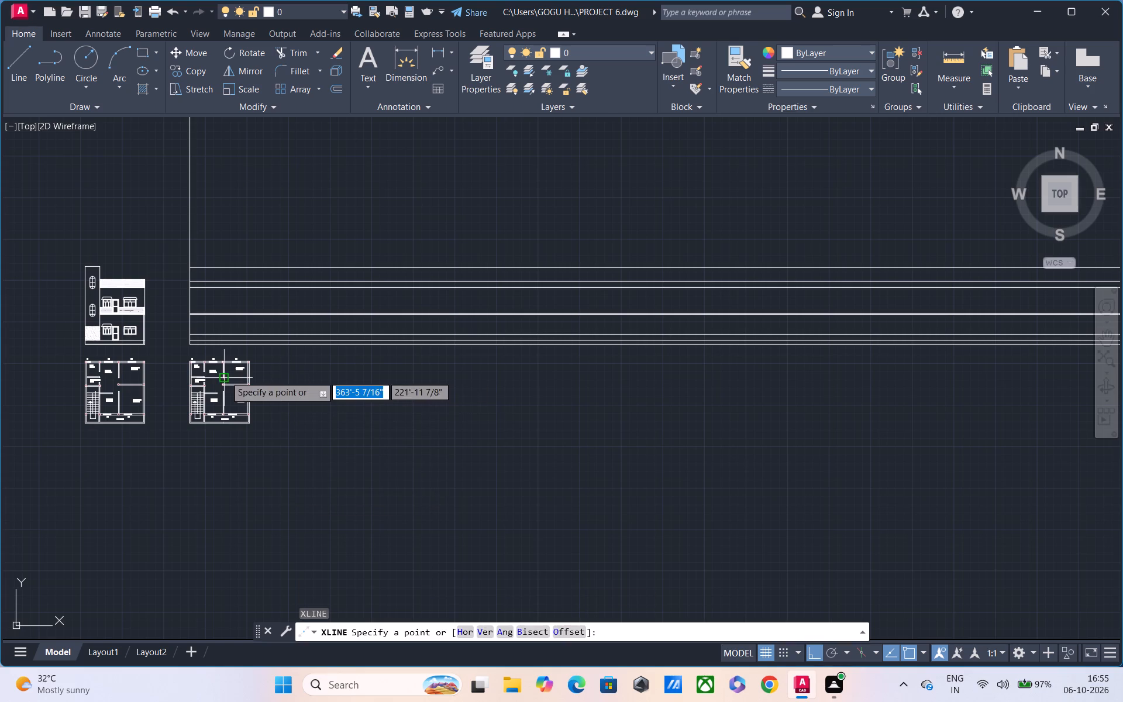
scroll(230, 374, up, 2)
scroll(270, 343, up, 3)
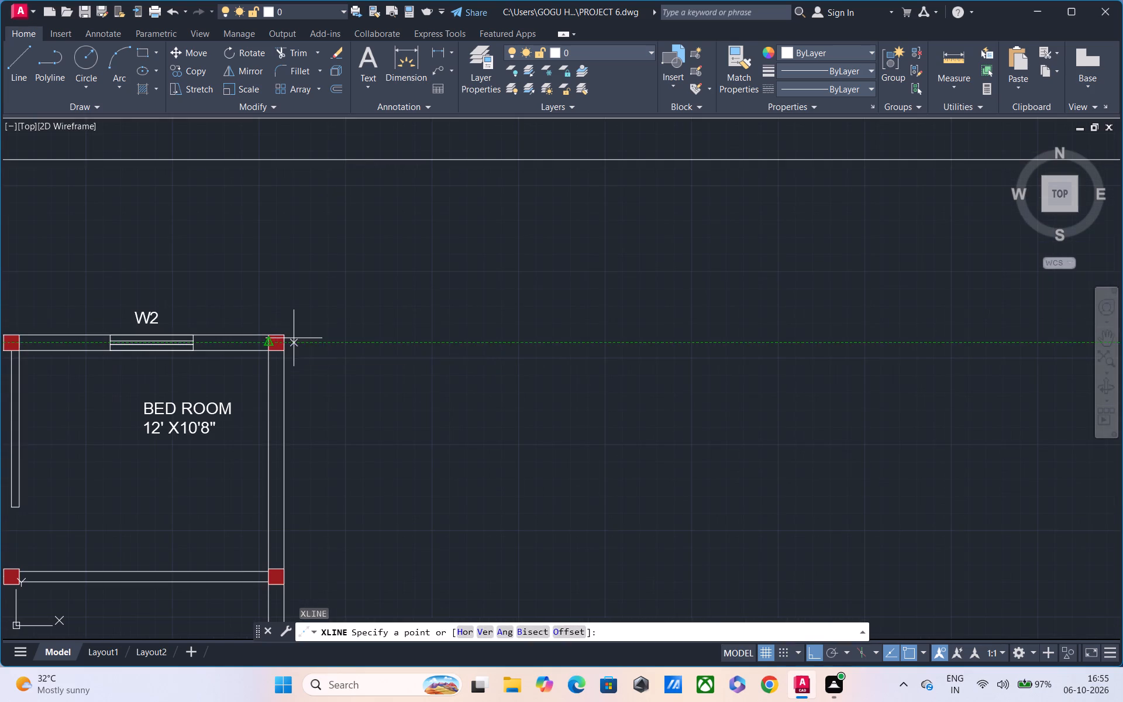
text(V)
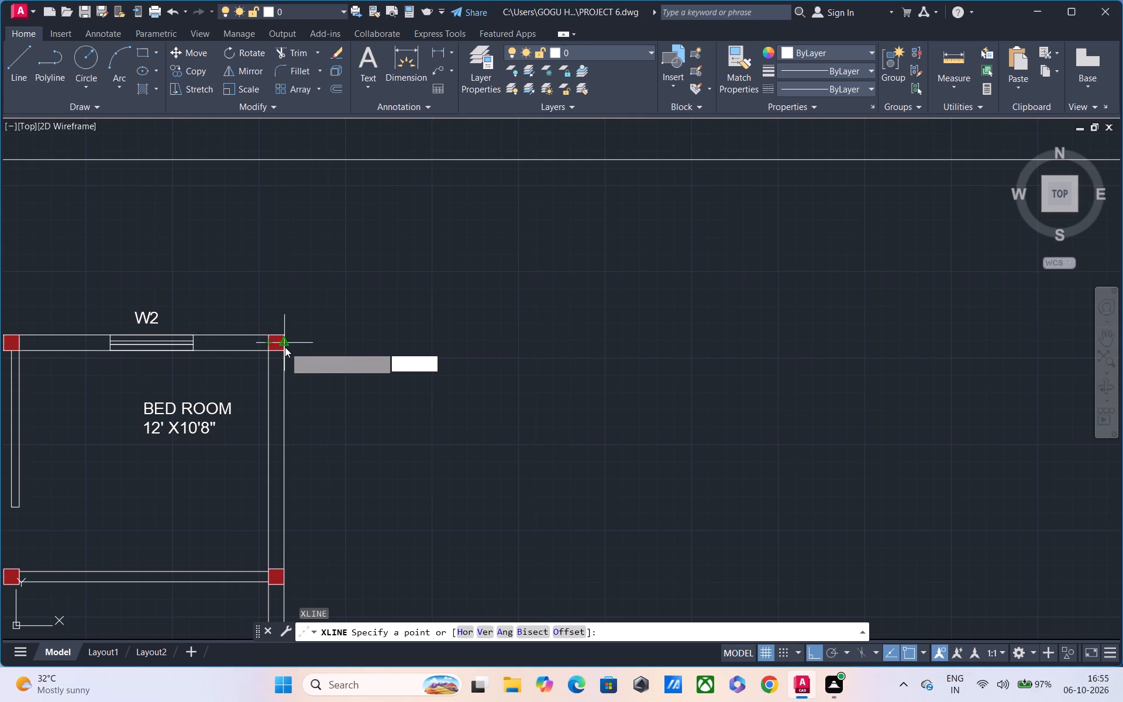
key(space)
click(285, 347)
middle_drag(385, 315, 379, 466)
scroll(379, 466, down, 1)
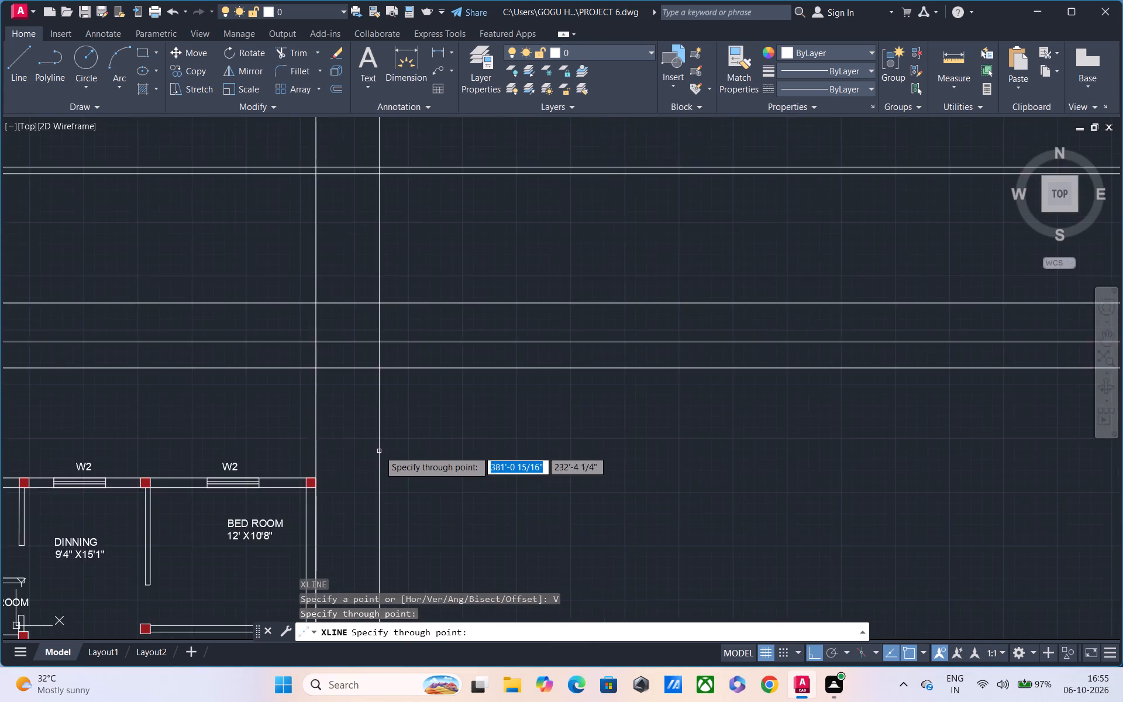
scroll(379, 443, down, 2)
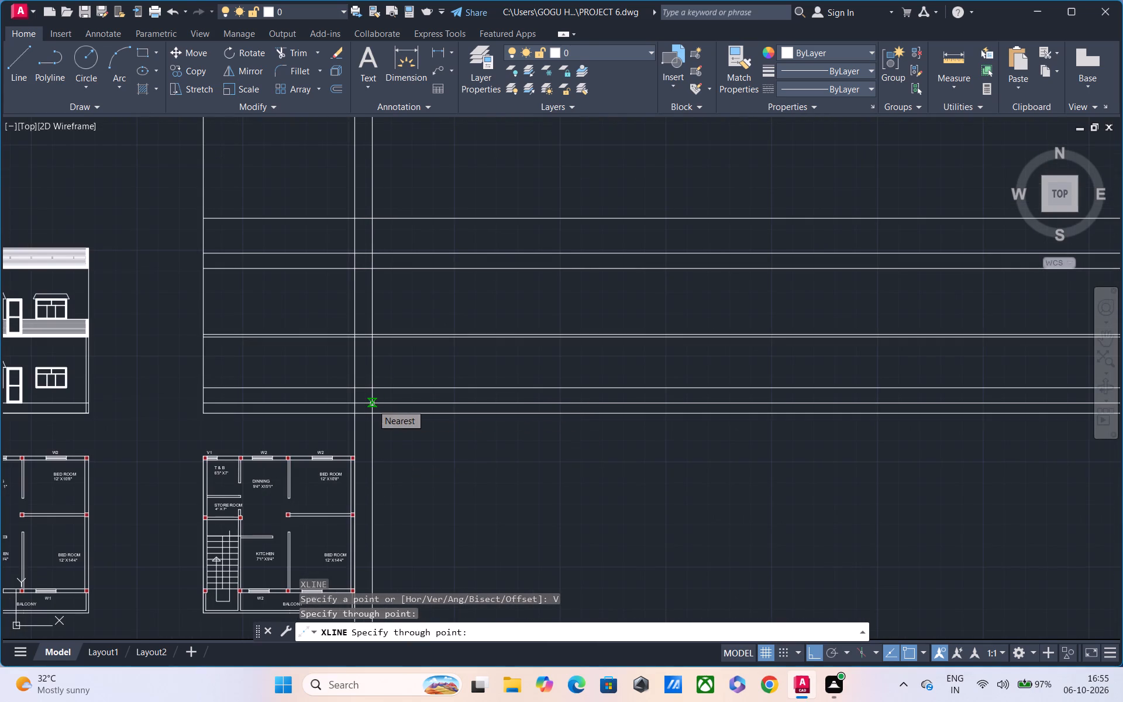
key(Escape)
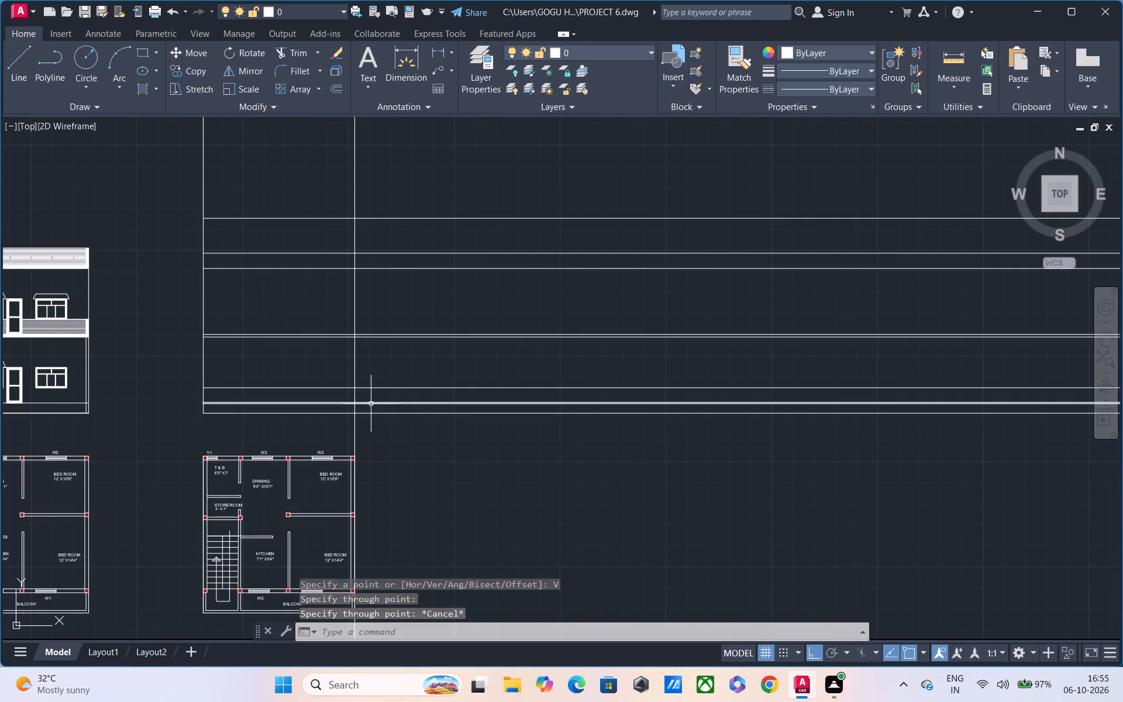
Offset the new vertical construction line outward from the house by 1.5'.
middle_drag(392, 381, 377, 359)
text(O)
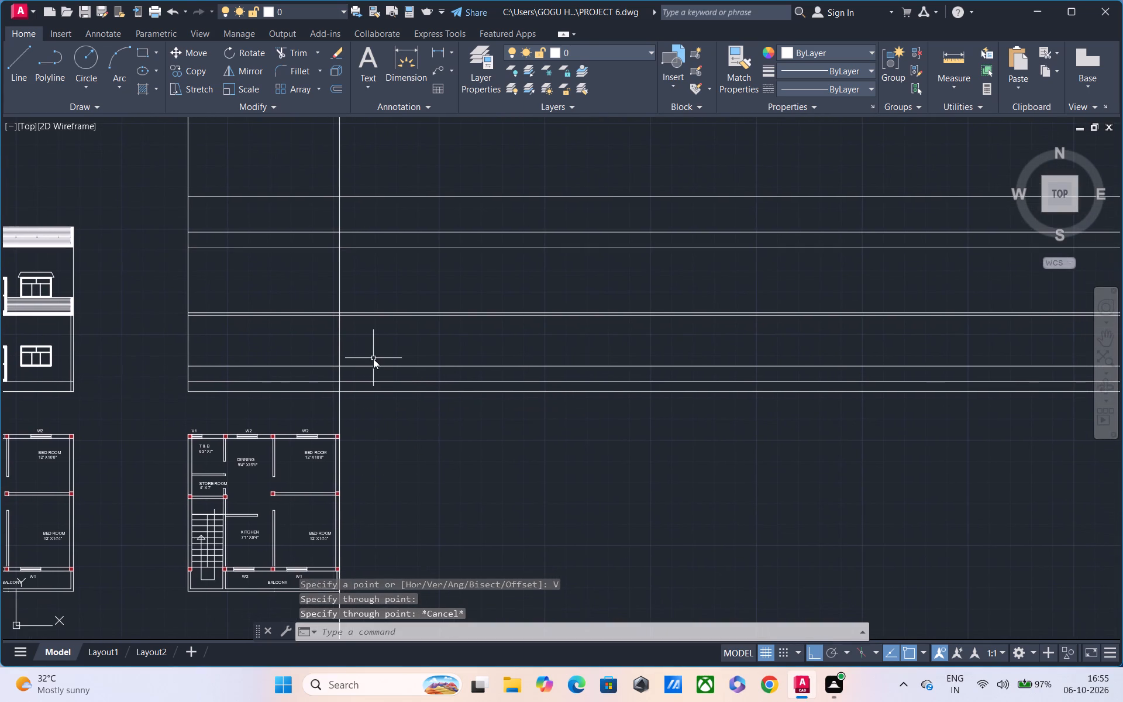
key(space)
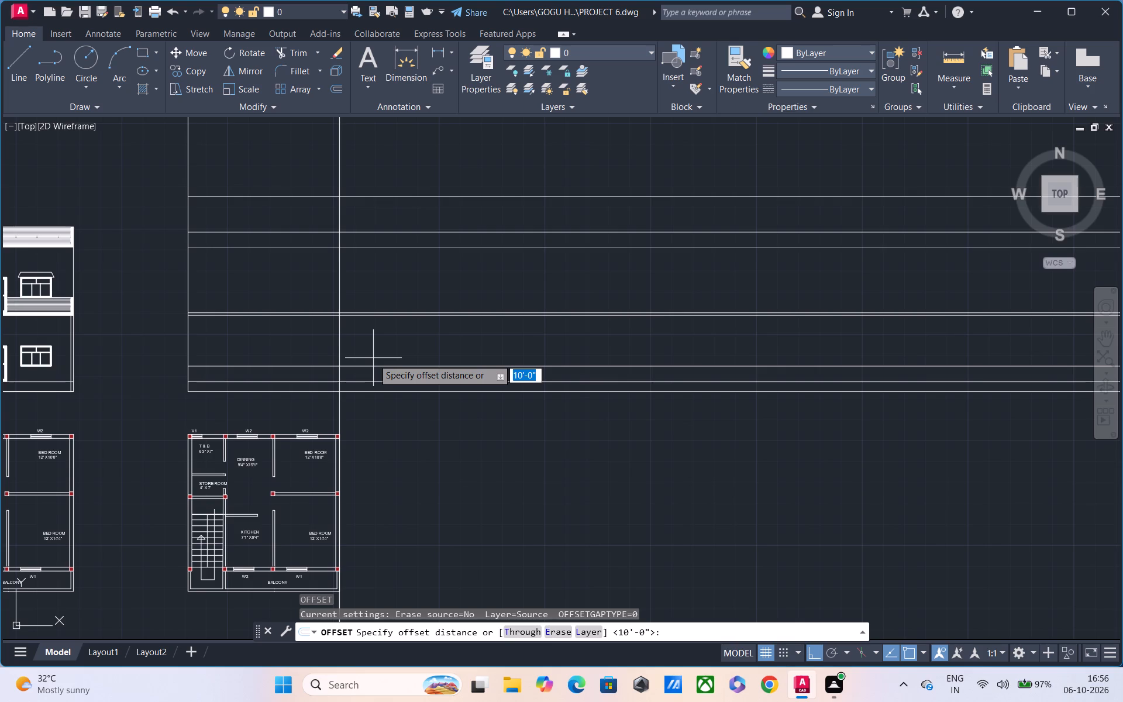
text(1.5')
key(Return)
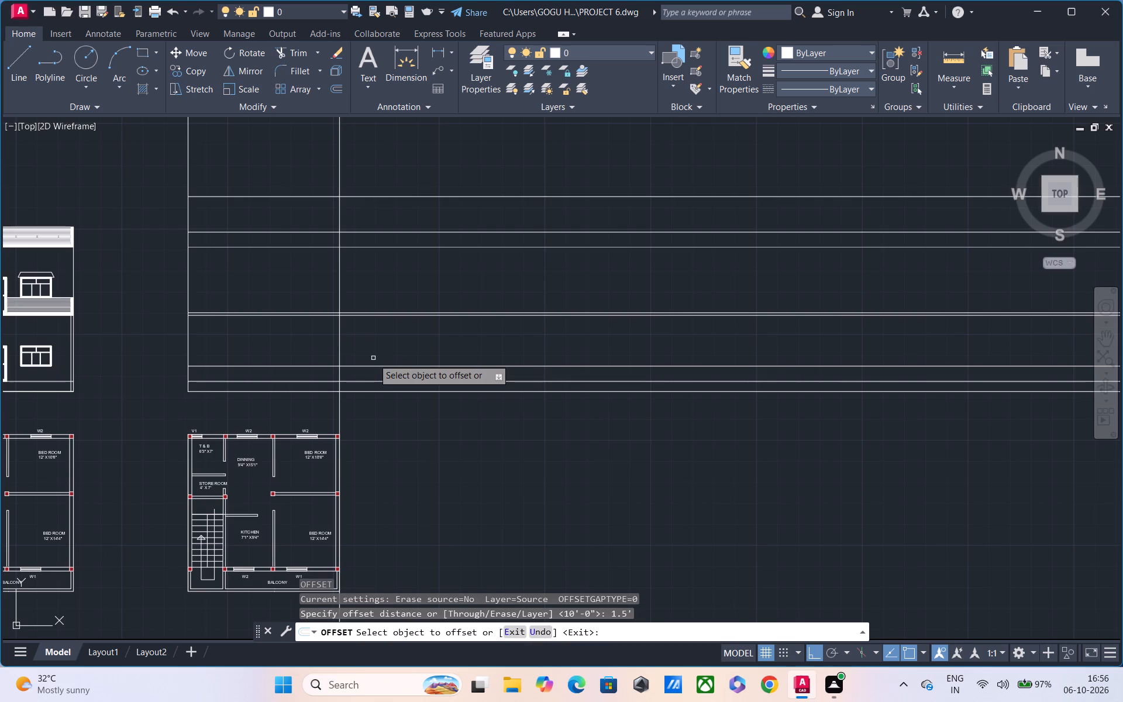
click(341, 342)
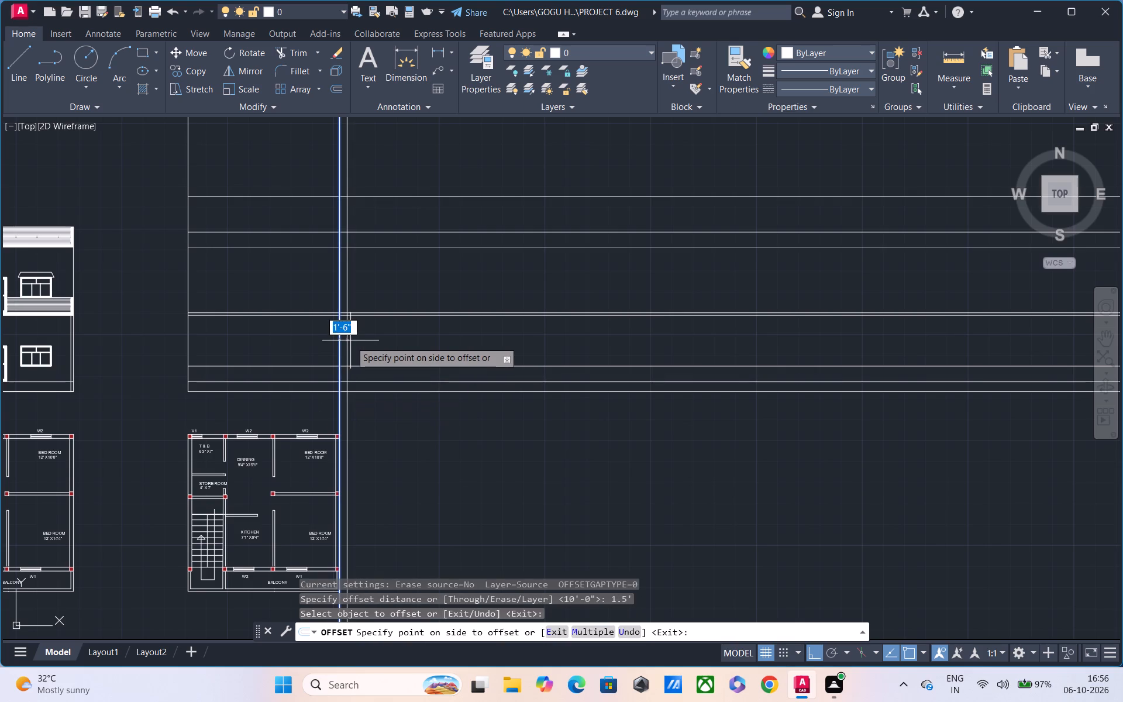
click(359, 340)
middle_drag(371, 340, 396, 382)
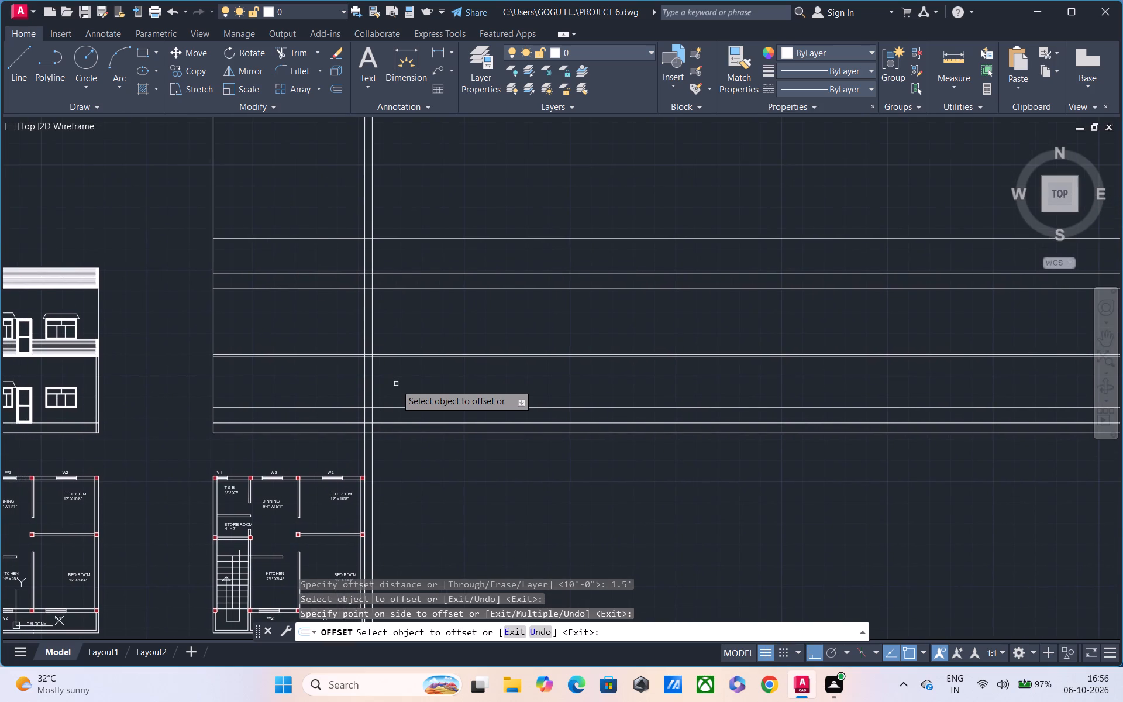
key(Escape)
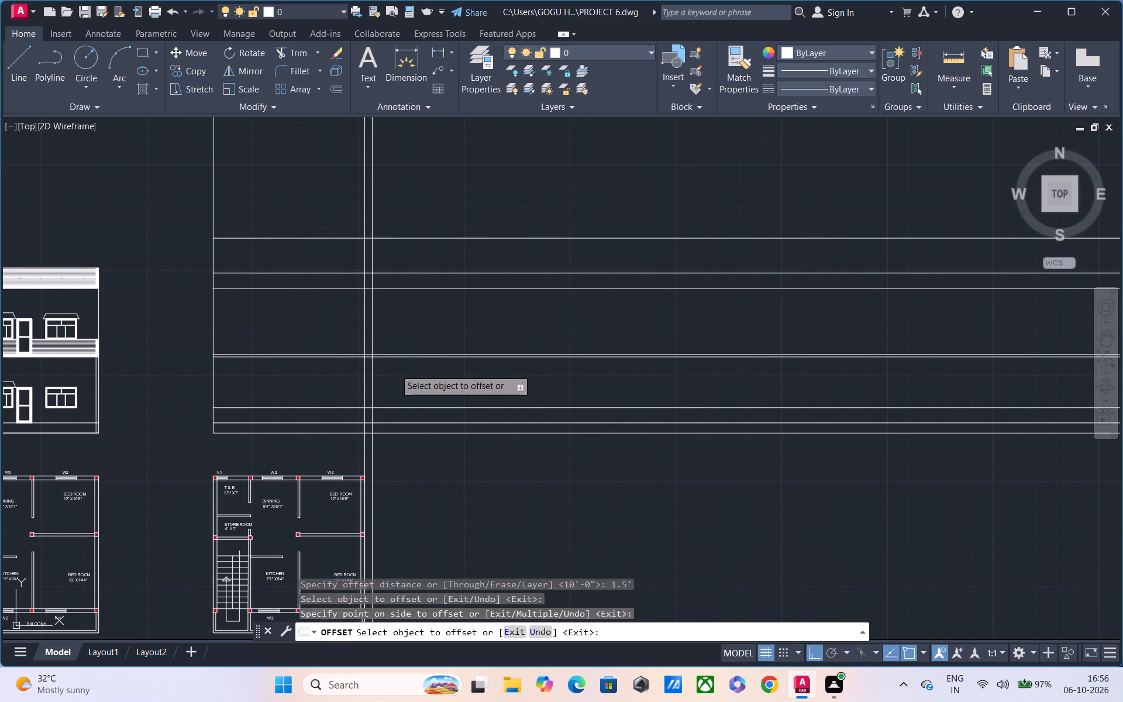
Trim the horizontal level lines that run beyond the outer vertical line offset 1.5' from the house.
text(TR)
key(space)
drag(454, 184, 460, 597)
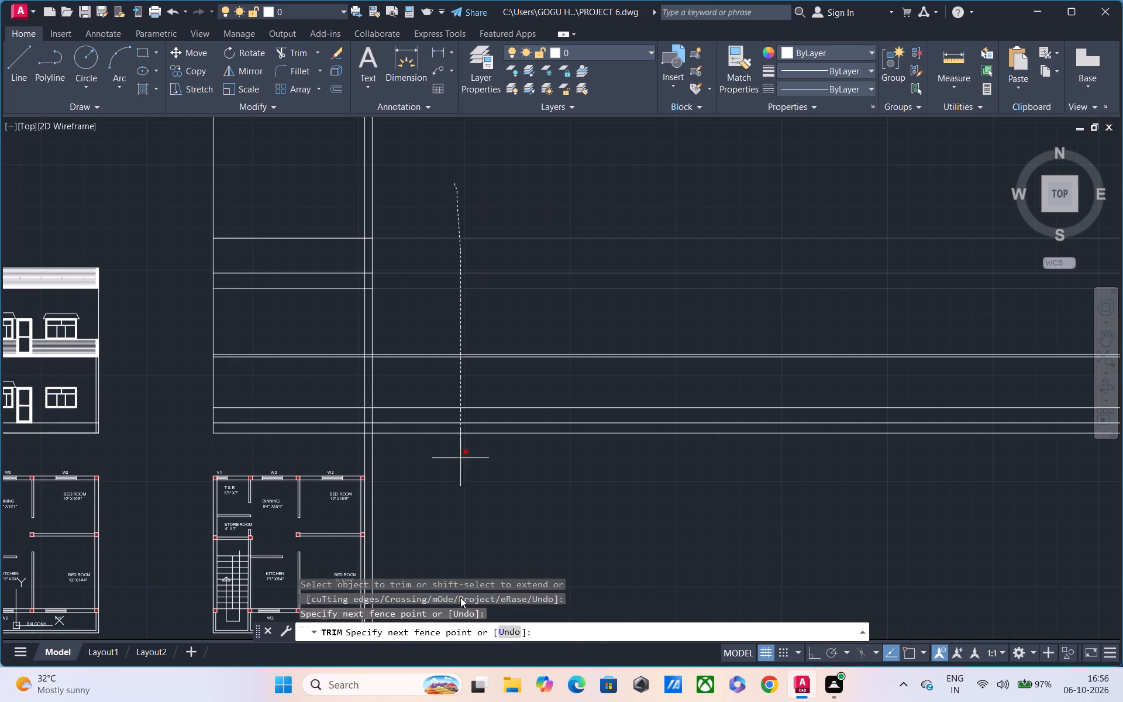
drag(460, 597, 462, 623)
Trim the outer vertical construction lines in the space between the elevation's base line and the second floor plan.
middle_drag(453, 497, 543, 374)
scroll(537, 342, up, 2)
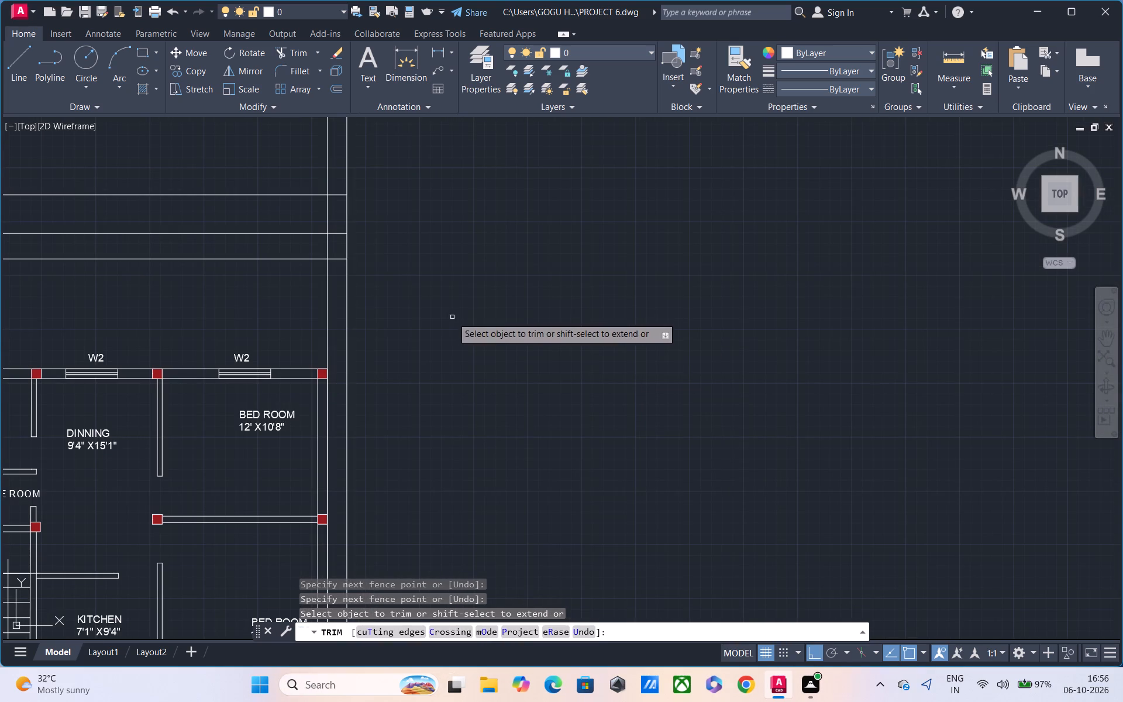
drag(438, 314, 291, 314)
Trim all the vertical construction lines that extend above the elevation's topmost level line.
scroll(336, 304, down, 1)
middle_drag(398, 331, 587, 404)
scroll(596, 382, down, 1)
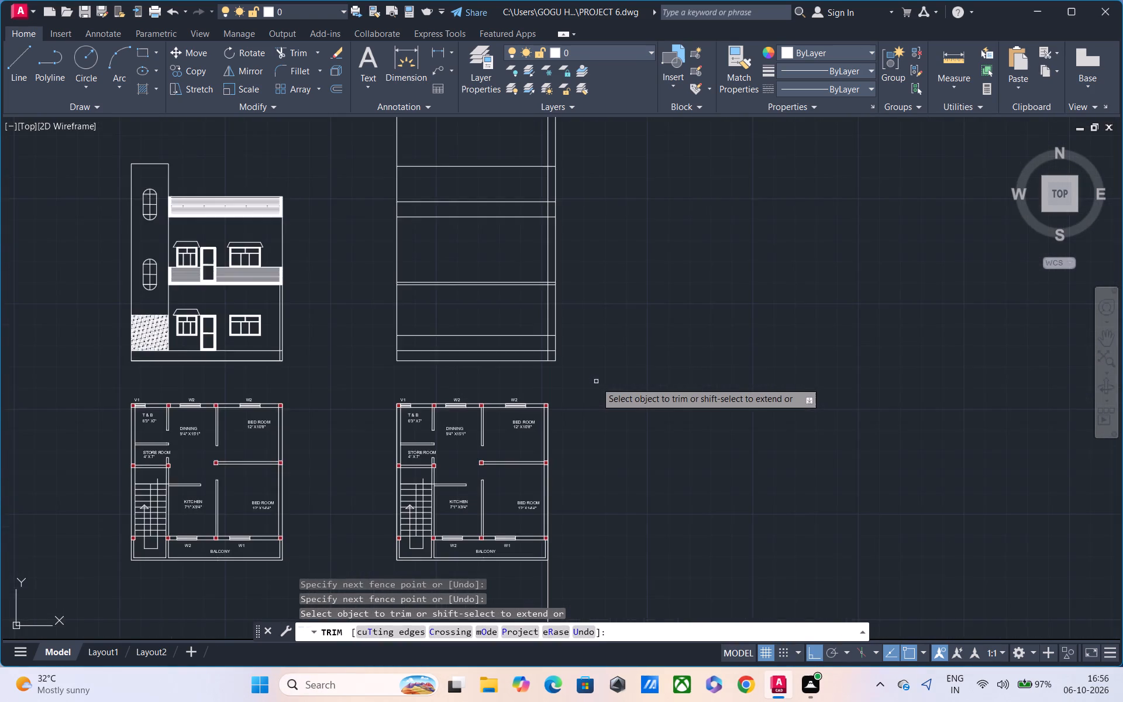
middle_drag(598, 381, 633, 490)
middle_drag(671, 416, 677, 480)
drag(649, 194, 407, 243)
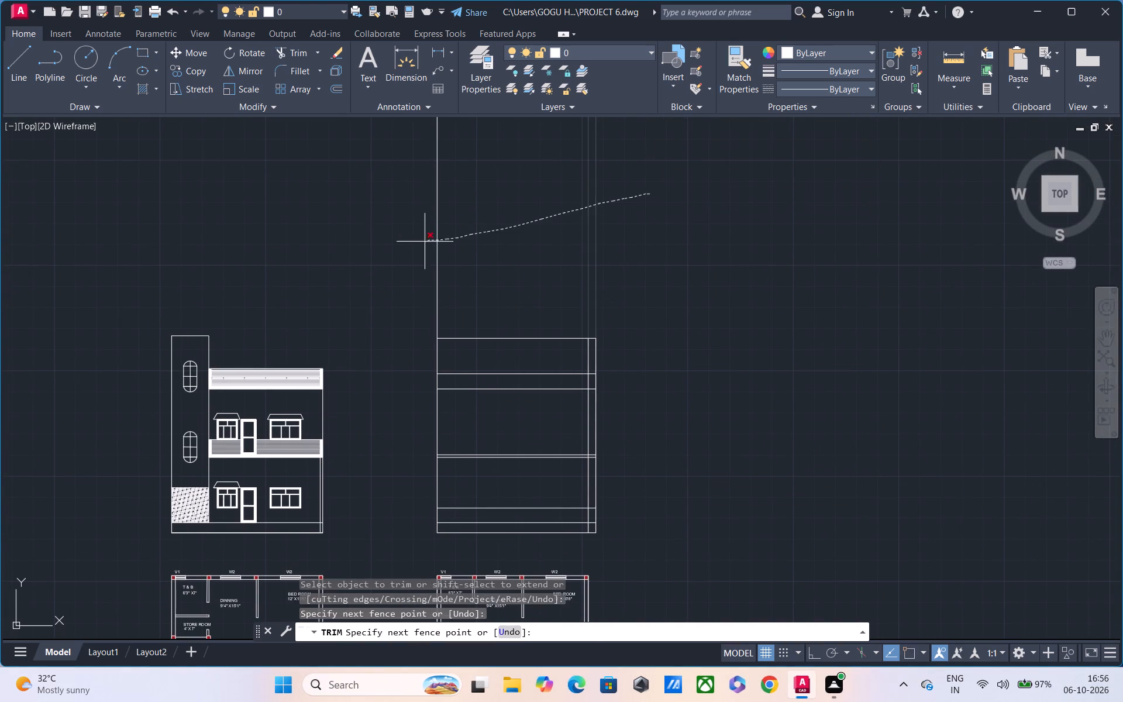
drag(407, 243, 382, 248)
middle_drag(566, 257, 614, 208)
middle_drag(611, 377, 606, 268)
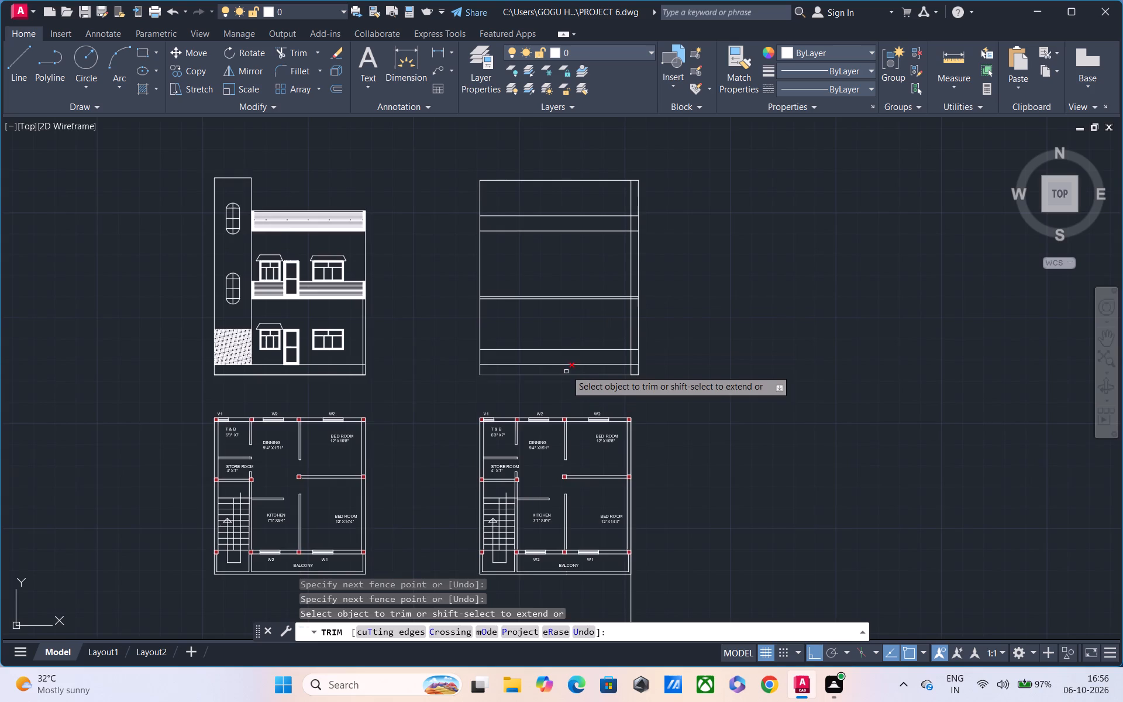
scroll(564, 363, up, 1)
middle_drag(521, 357, 520, 357)
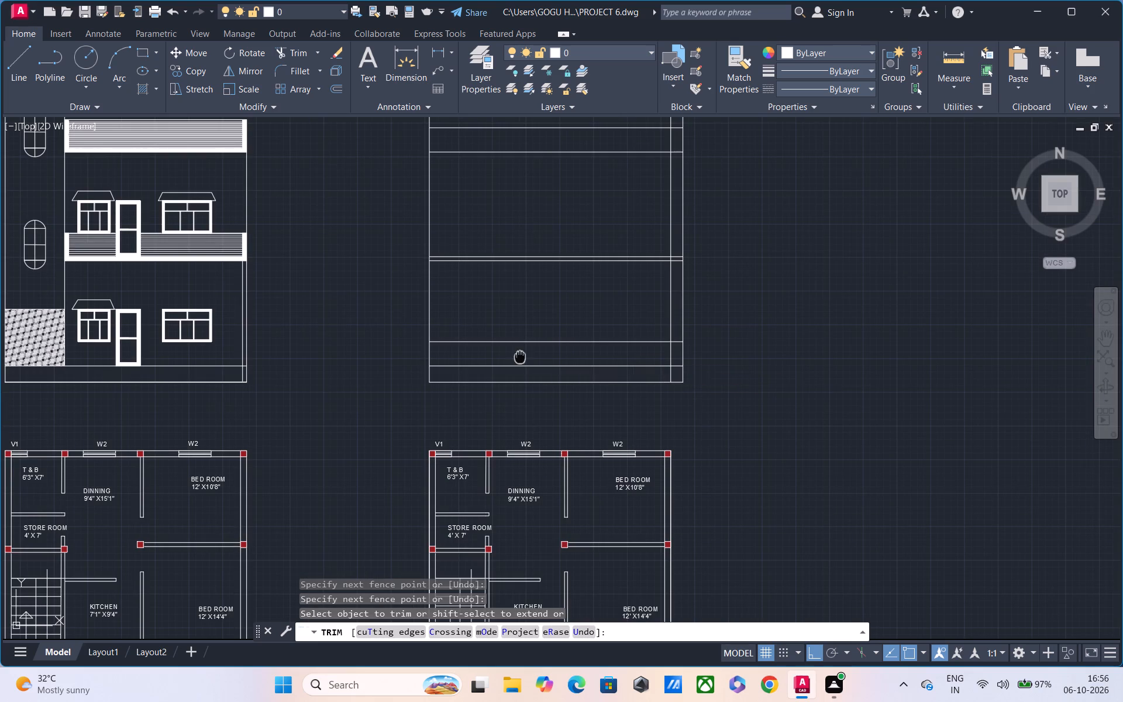
middle_drag(520, 357, 523, 302)
scroll(526, 314, down, 1)
middle_drag(525, 364, 519, 321)
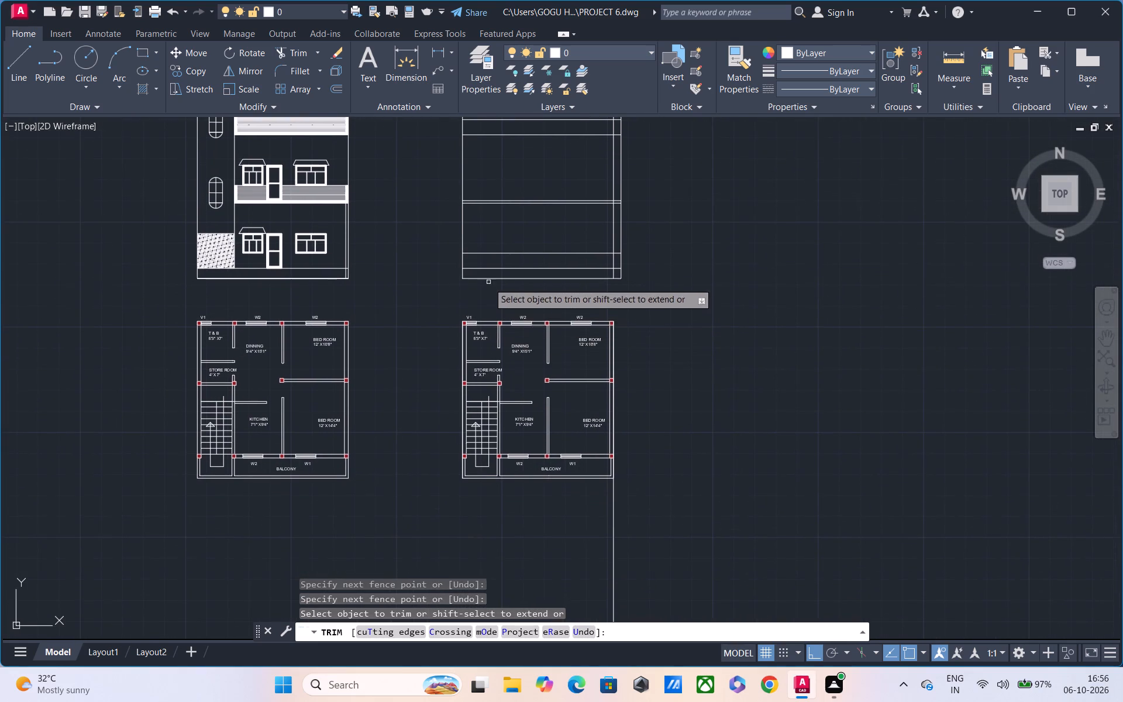
middle_drag(488, 283, 490, 344)
scroll(460, 342, up, 1)
middle_drag(442, 363, 425, 333)
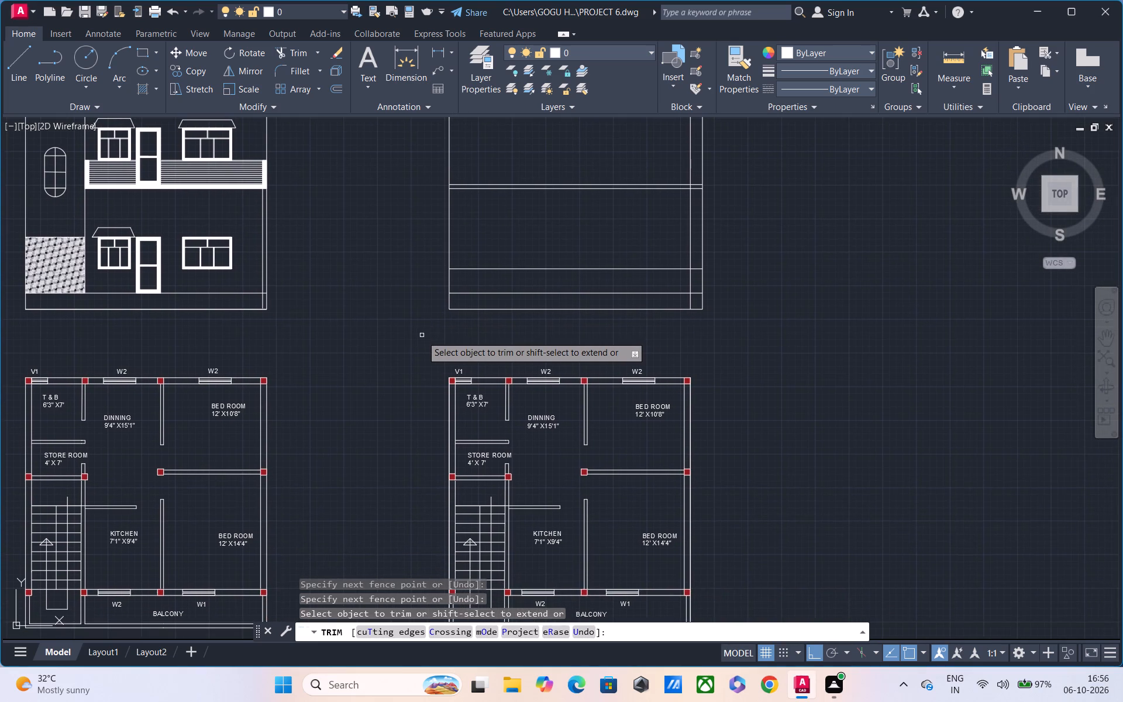
key(Escape)
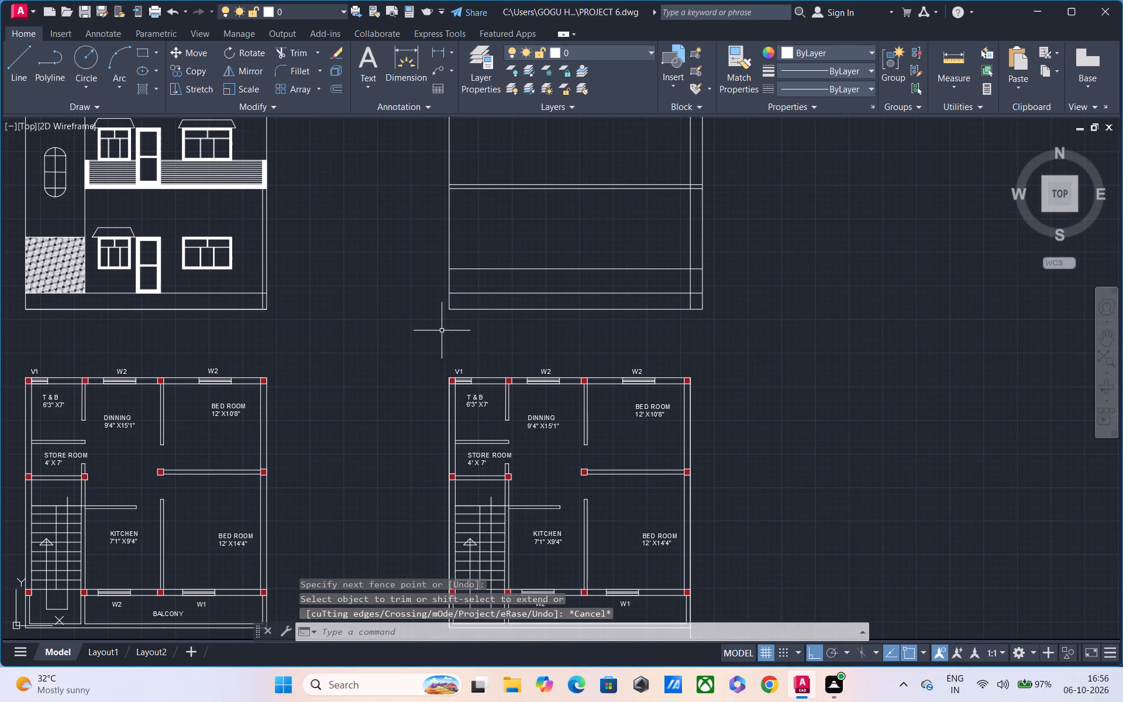
Draw a wall stub 9" wide and about 2'-7" deep below the base line, starting at the elevation's bottom-left corner.
text(L)
key(space)
scroll(457, 291, up, 3)
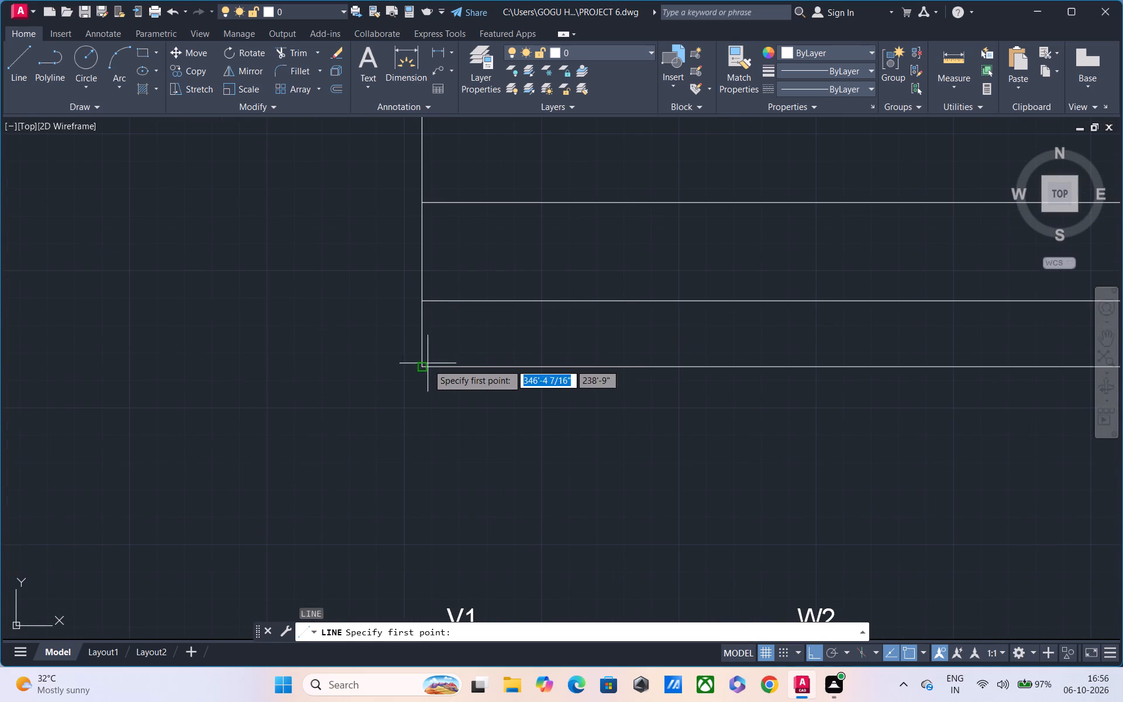
click(422, 370)
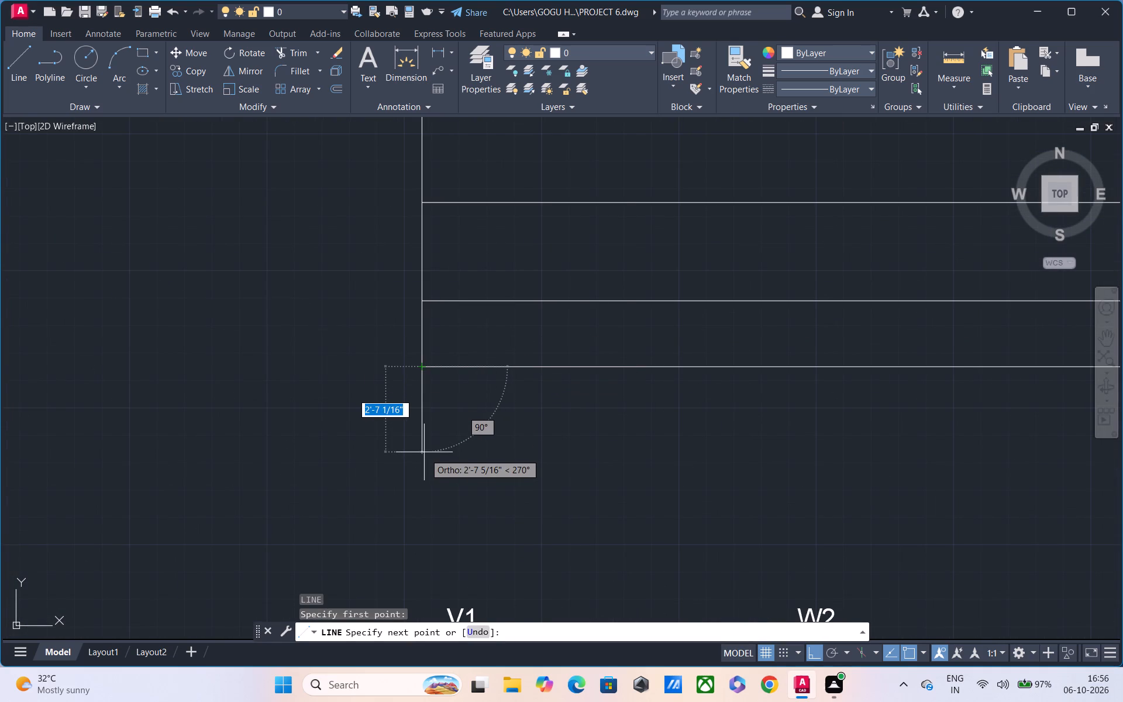
click(424, 453)
text(9")
key(Return)
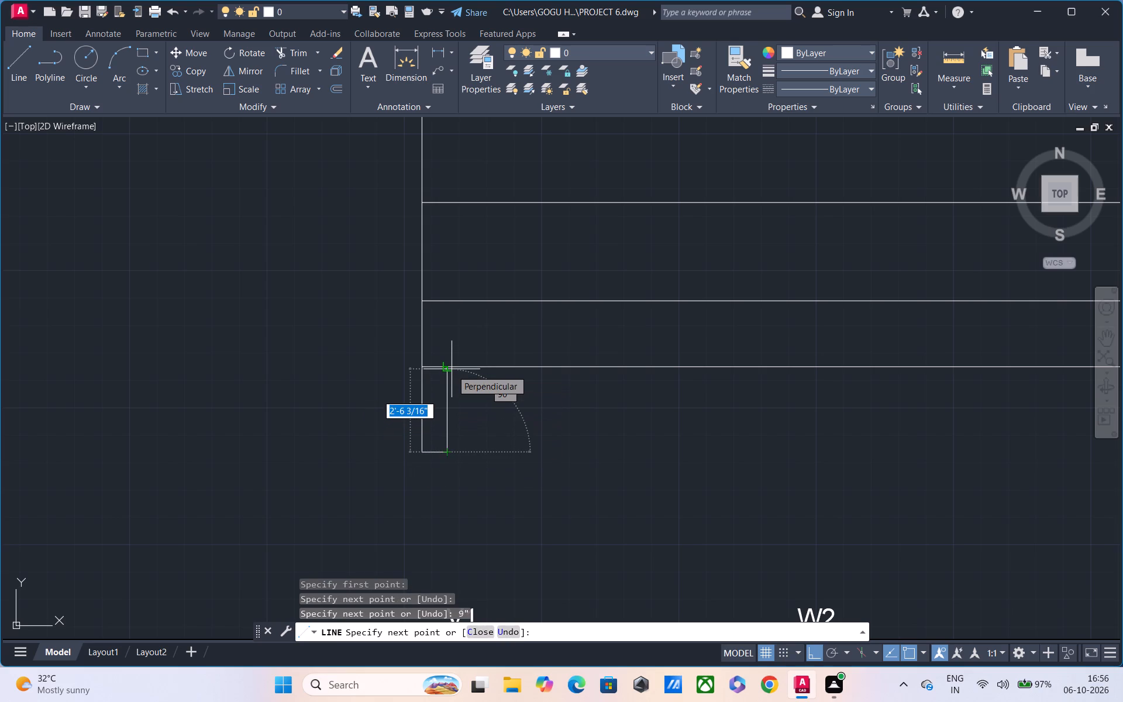
click(451, 367)
key(Escape)
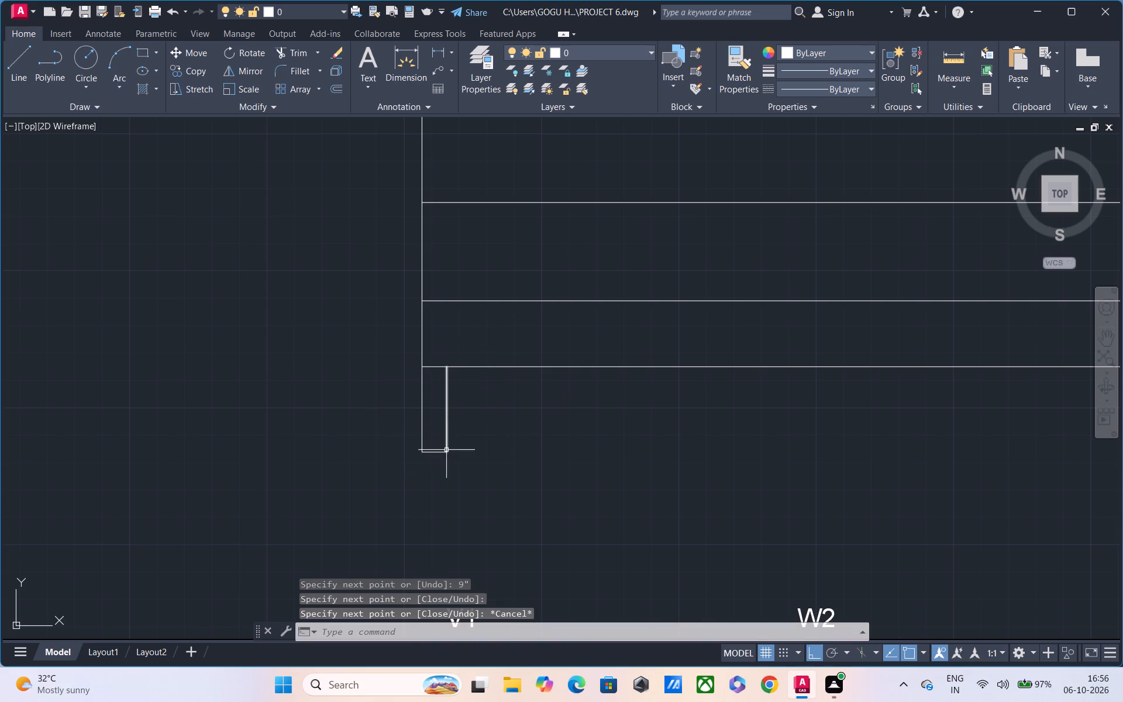
Break a small gap near the middle of the wall stub's 9" bottom line.
click(434, 452)
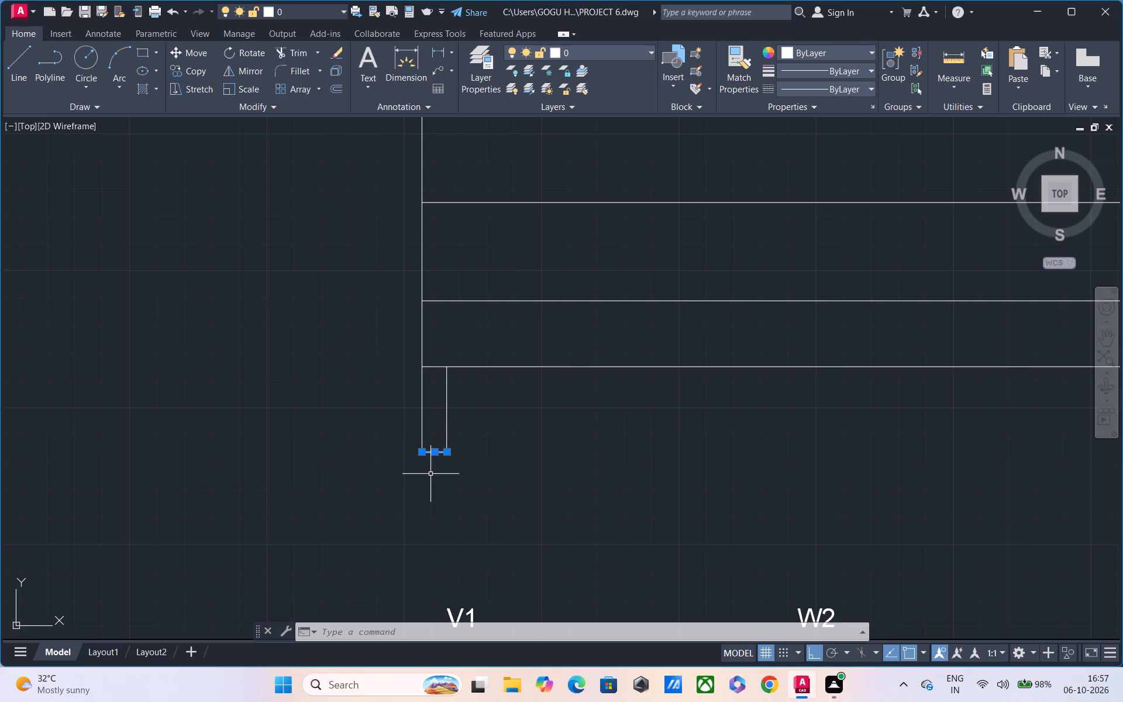
text(BR)
key(space)
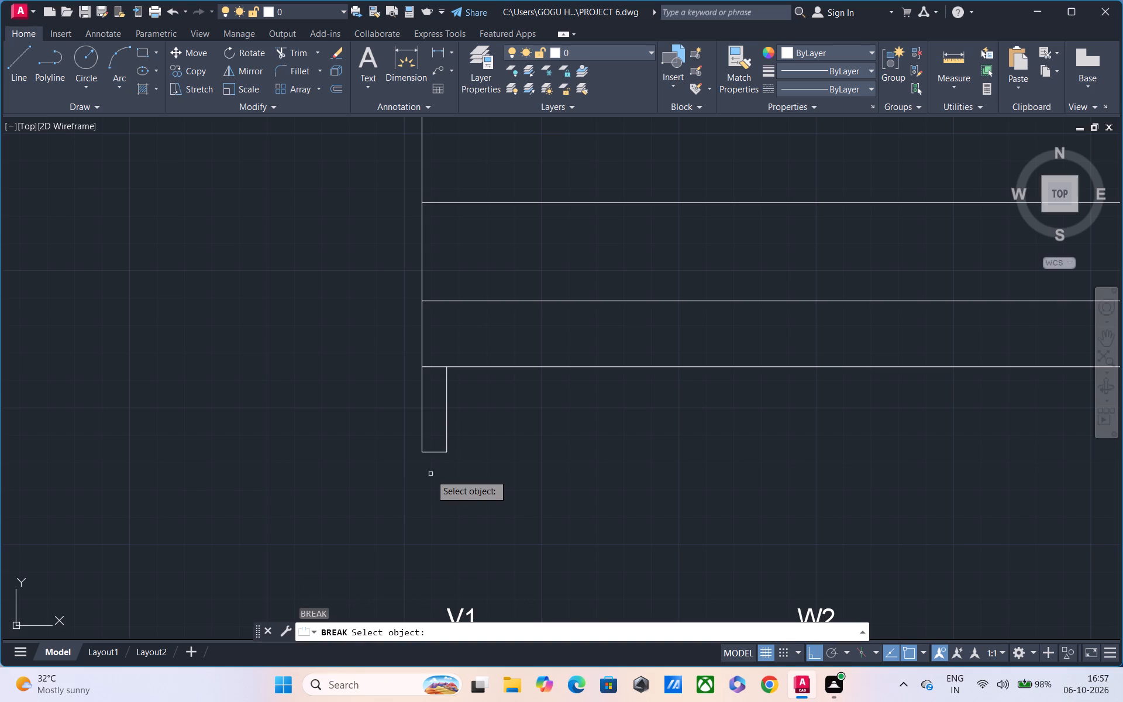
click(432, 452)
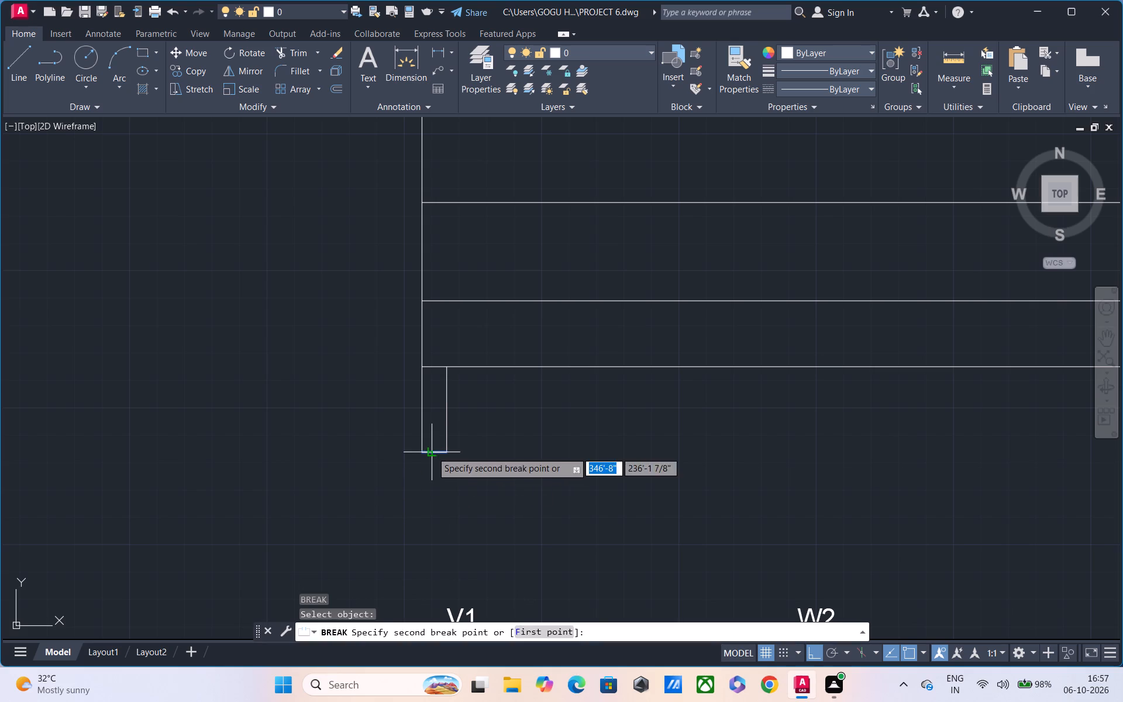
scroll(431, 467, up, 4)
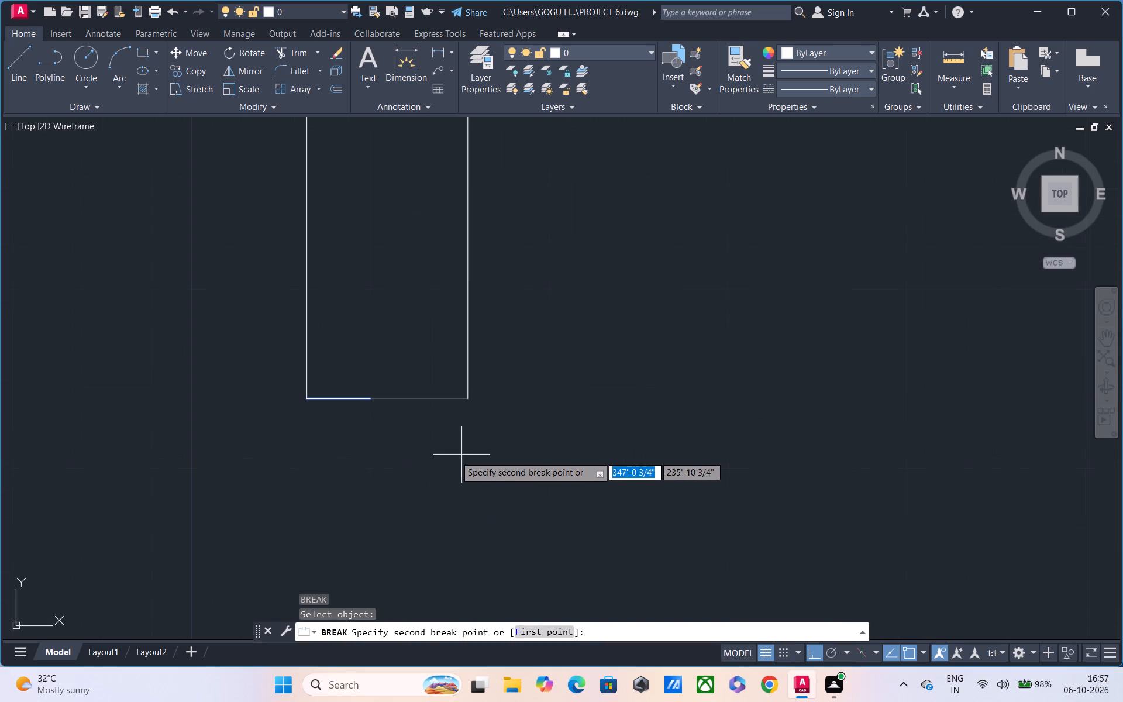
scroll(390, 405, up, 5)
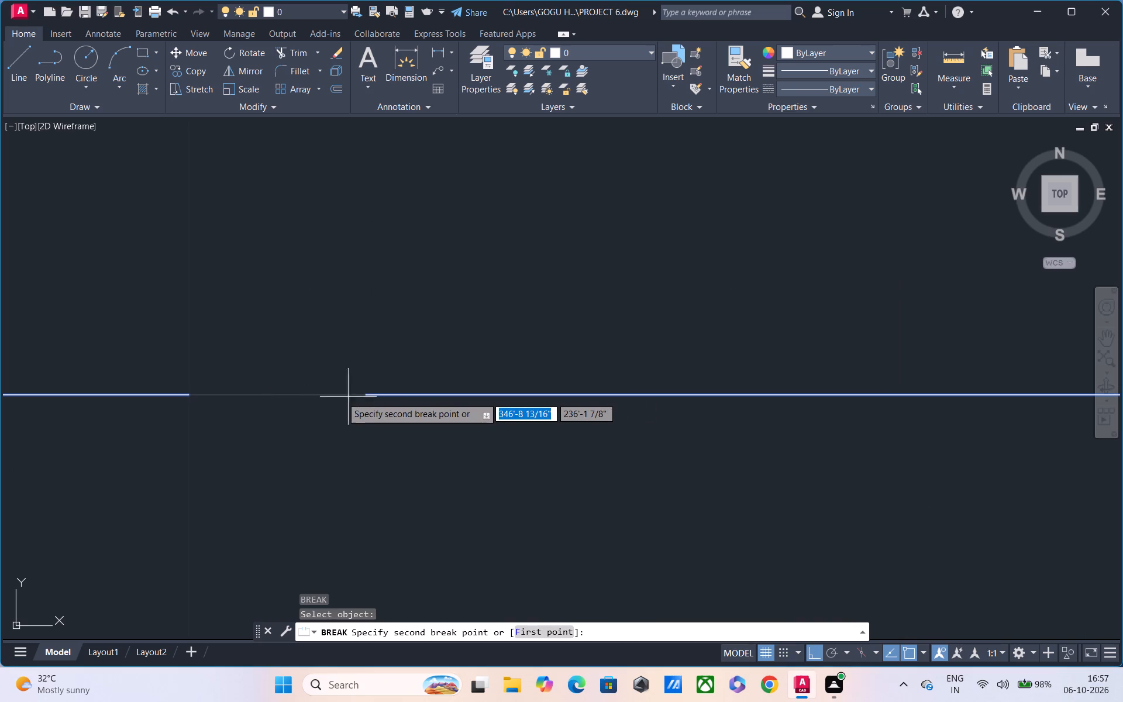
click(196, 395)
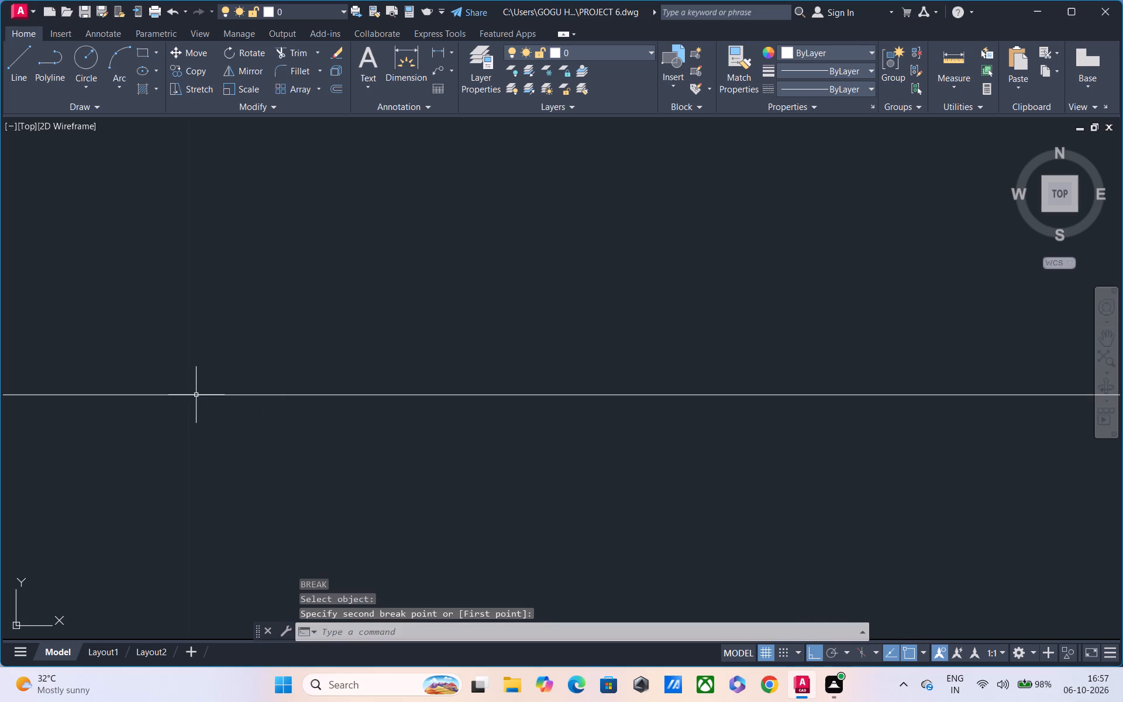
key(Escape)
scroll(340, 484, down, 2)
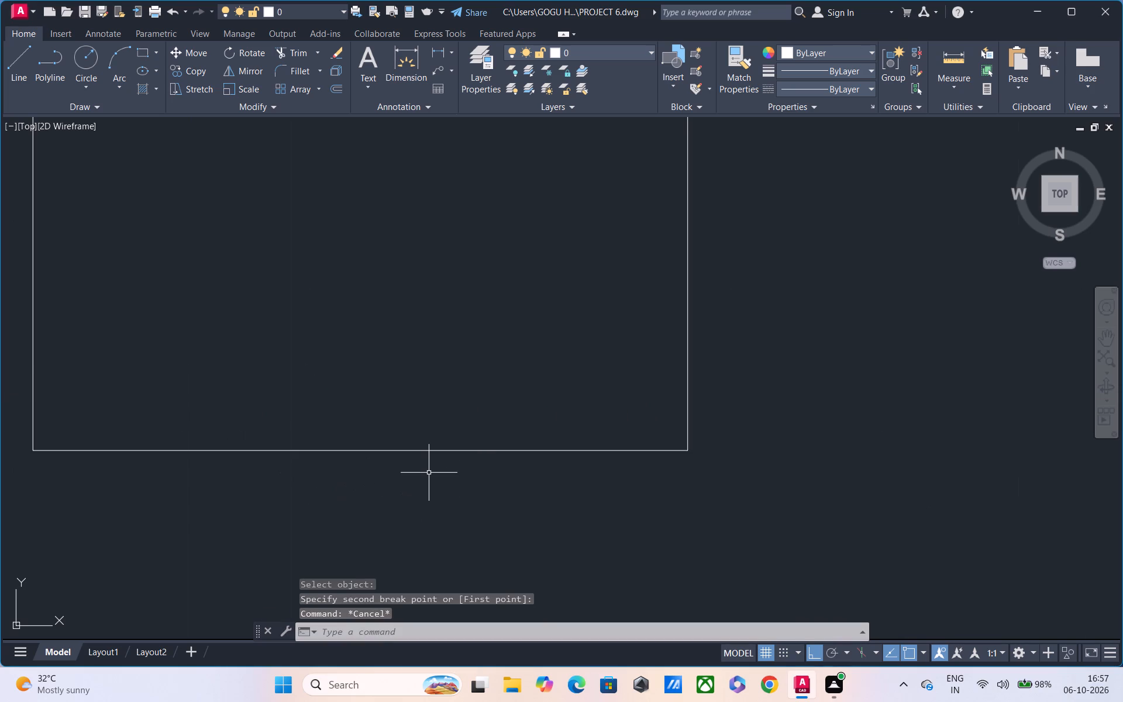
text(BR)
key(space)
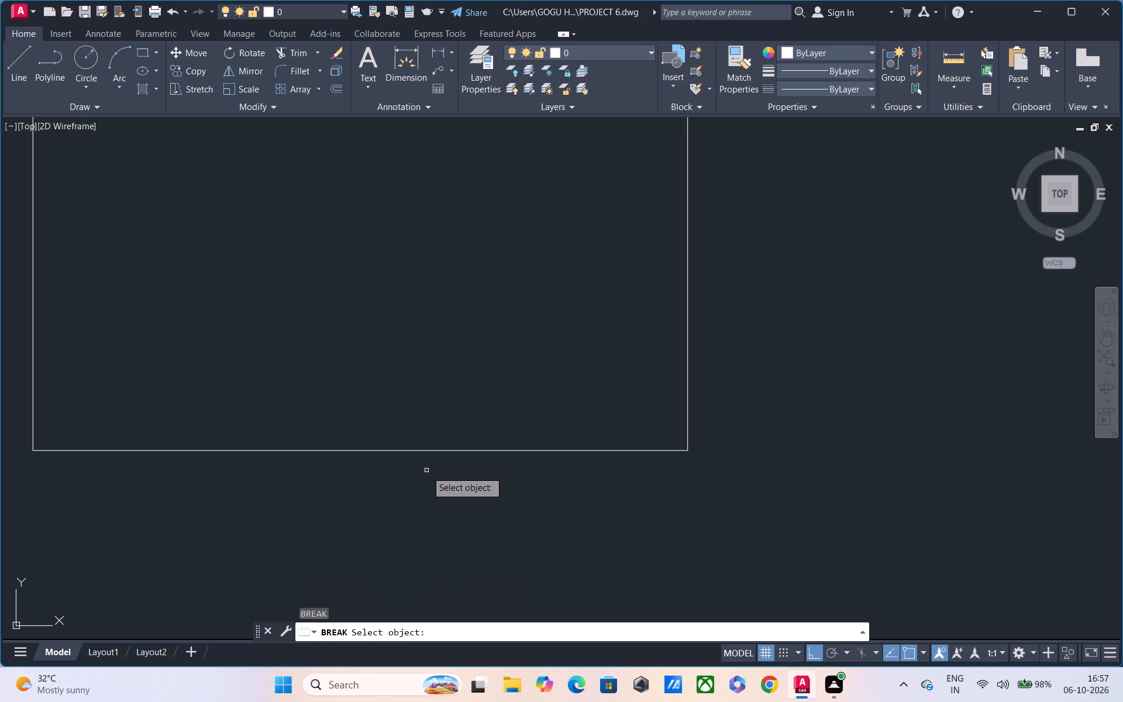
click(399, 450)
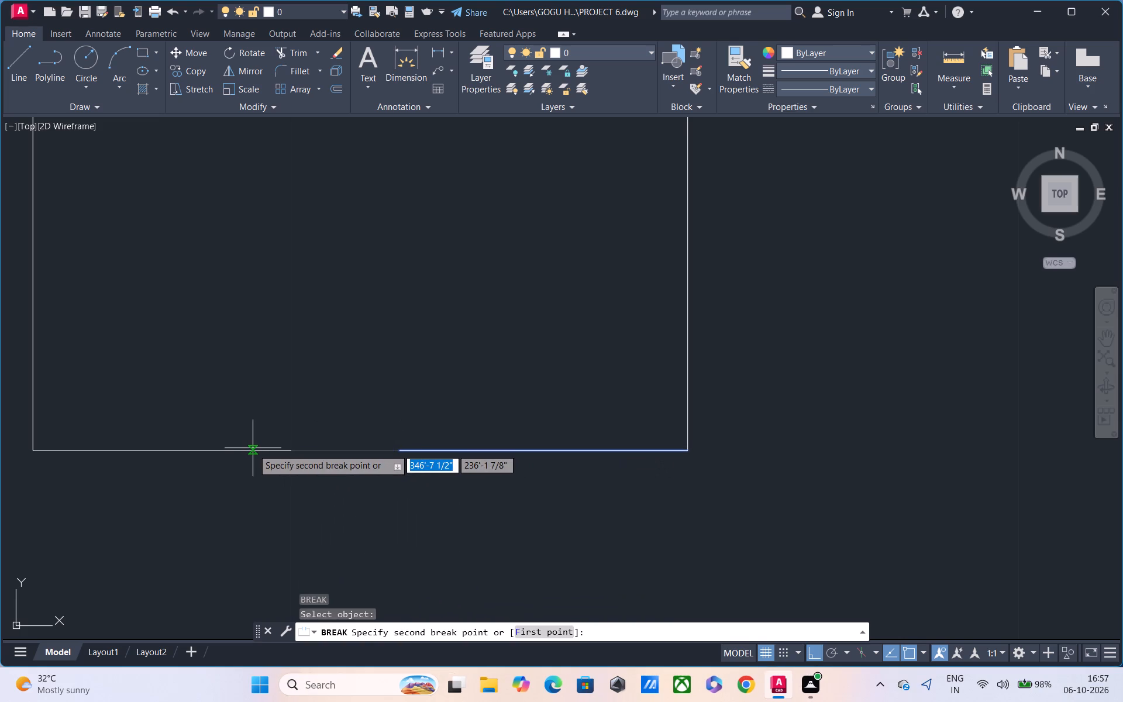
click(253, 449)
With polar tracking on, draw a zigzag break symbol across the gap, rising about 1 3/8" at 45°, dropping vertically, and rejoining the bottom line.
scroll(295, 502, down, 3)
middle_drag(322, 490, 340, 442)
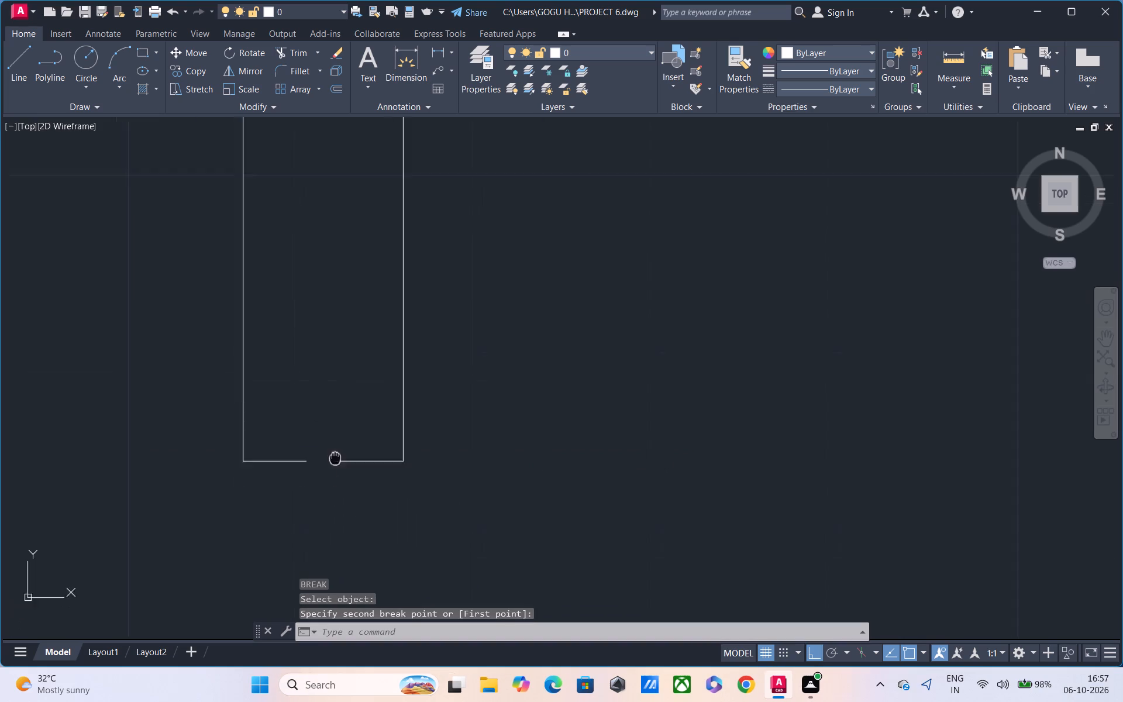
middle_drag(340, 442, 361, 378)
scroll(359, 384, up, 2)
middle_drag(355, 390, 366, 472)
scroll(360, 472, up, 4)
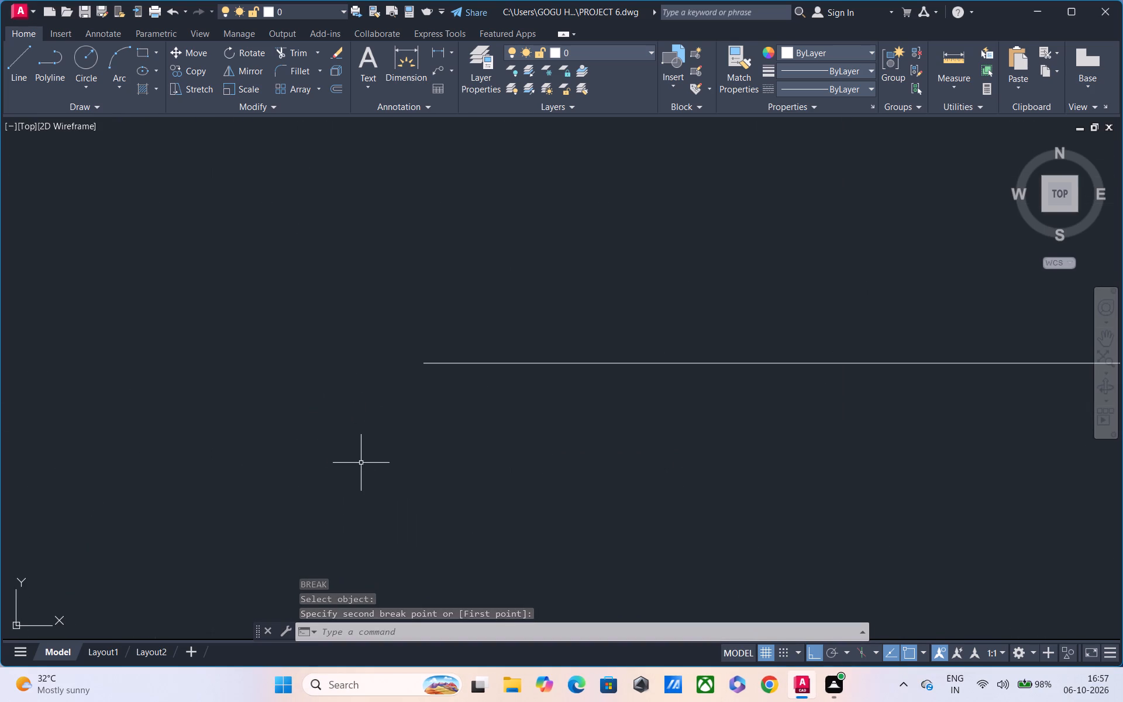
scroll(361, 456, down, 4)
middle_drag(314, 446, 336, 422)
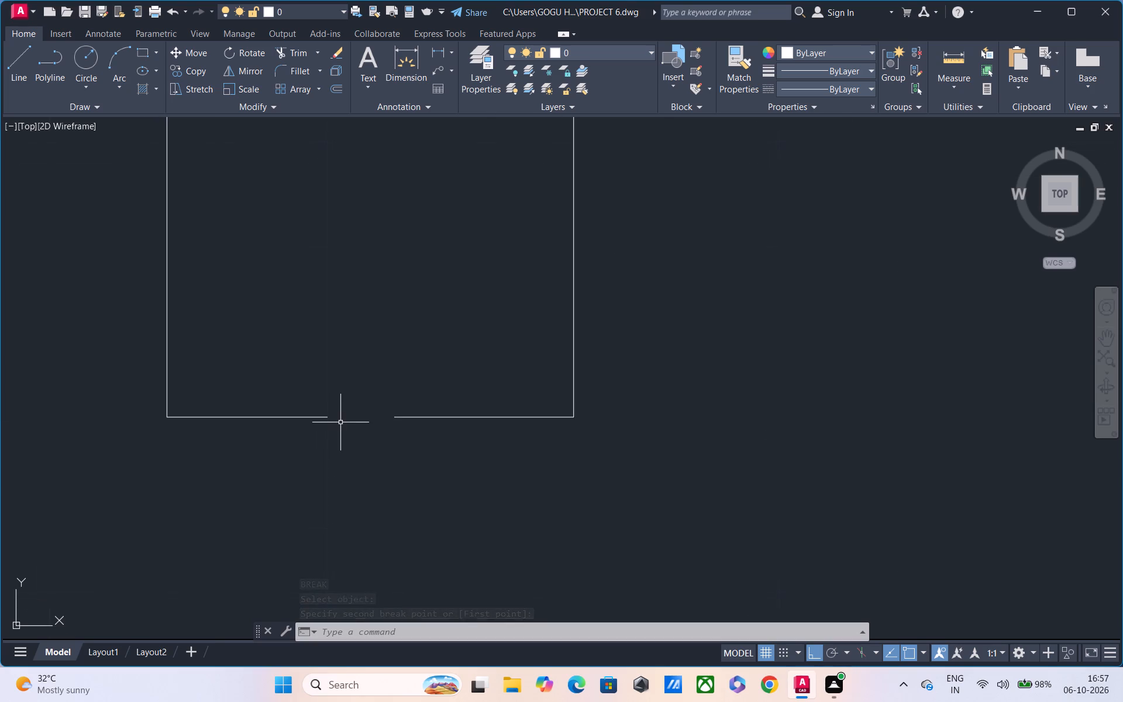
scroll(340, 423, down, 1)
middle_drag(352, 391, 363, 453)
key(l)
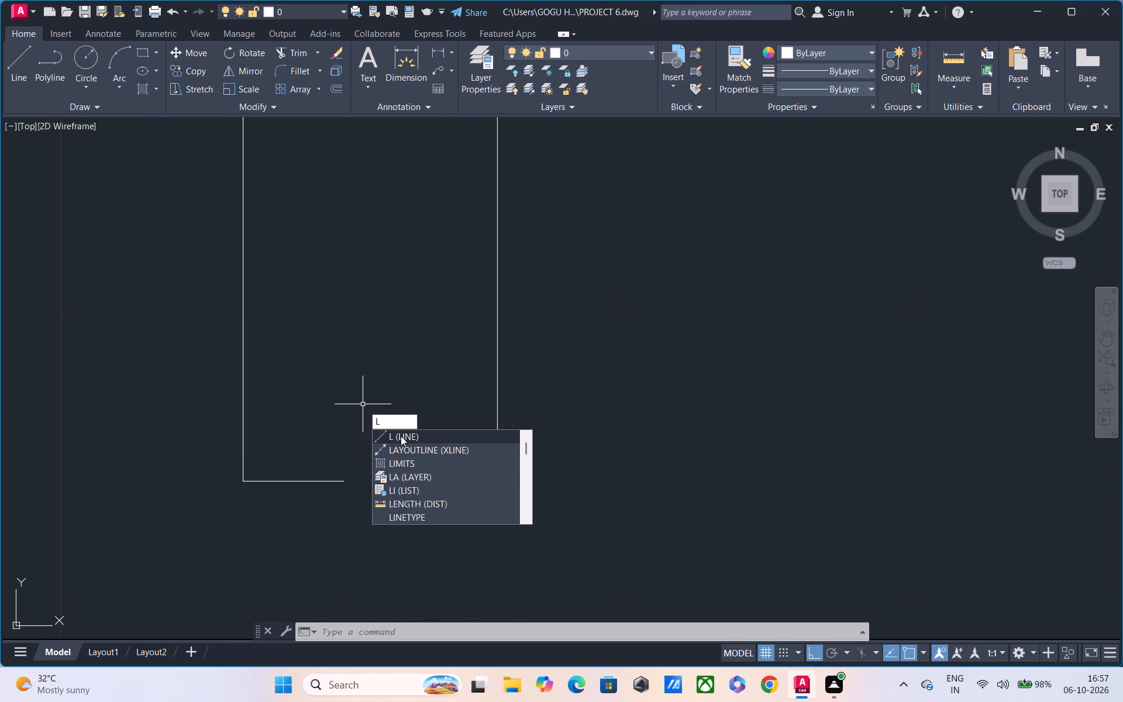
click(401, 436)
click(346, 480)
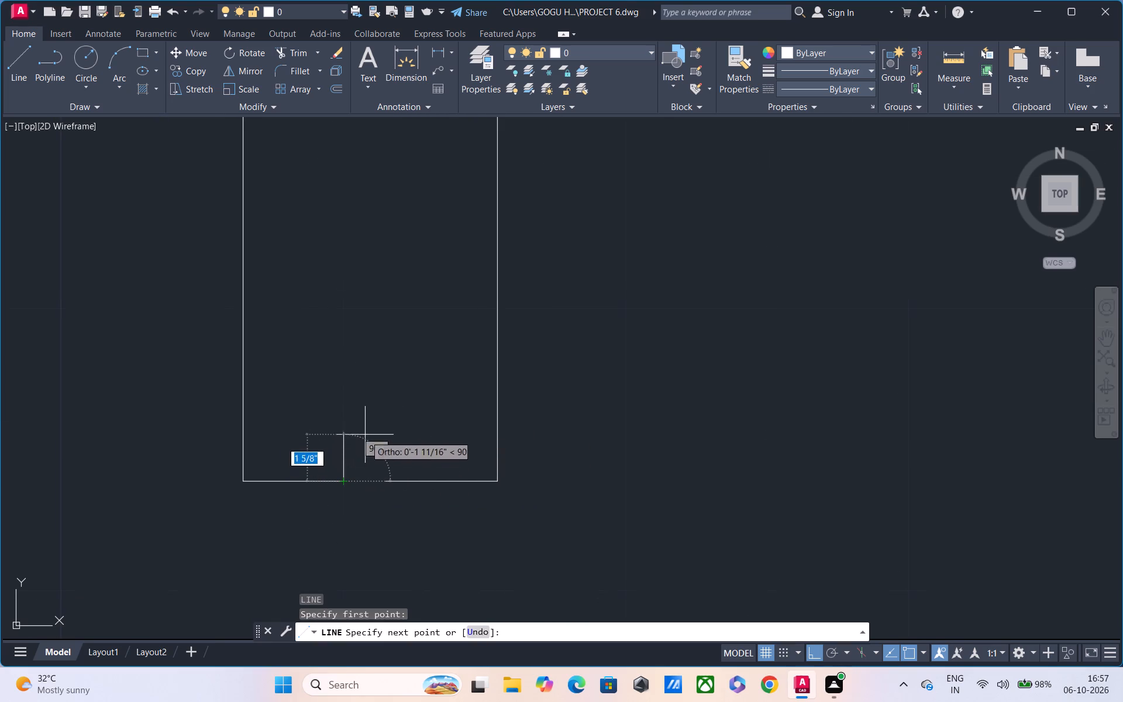
click(833, 654)
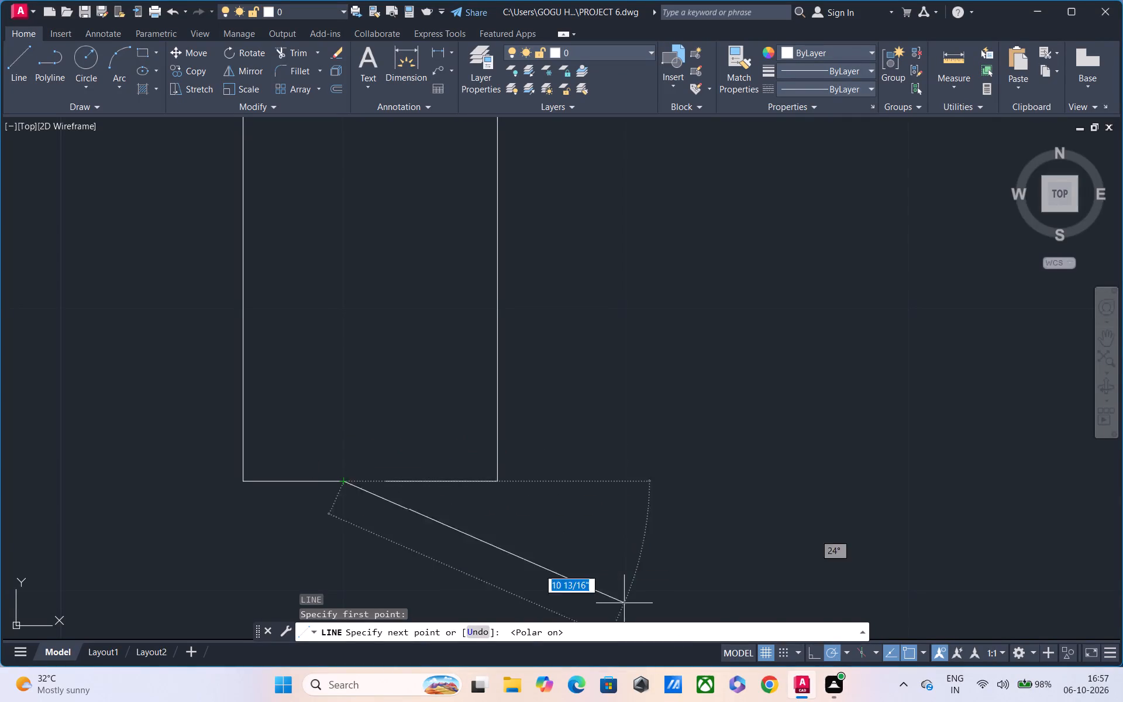
click(370, 455)
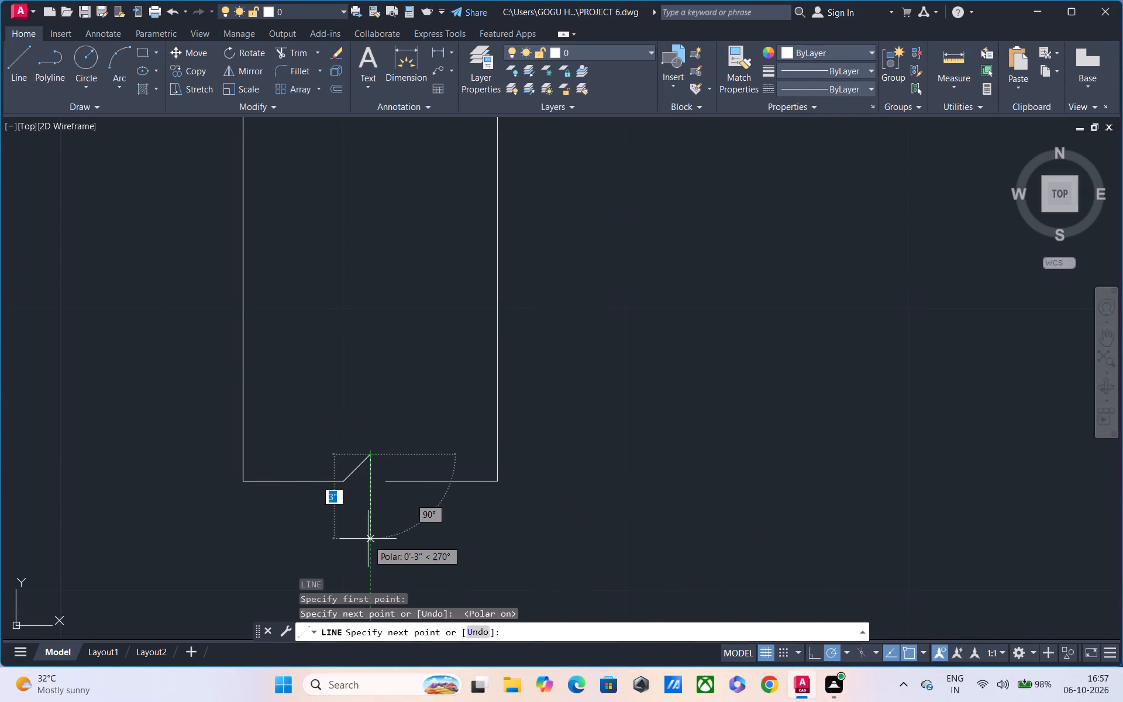
click(367, 521)
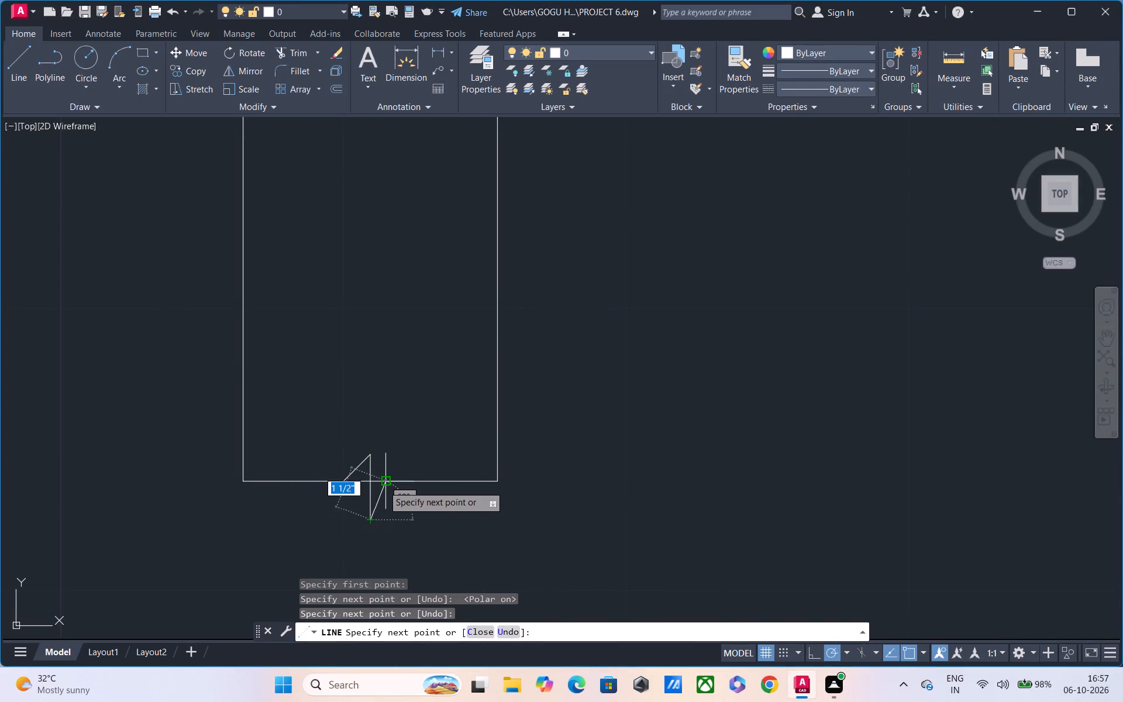
click(384, 484)
key(Escape)
scroll(350, 466, down, 2)
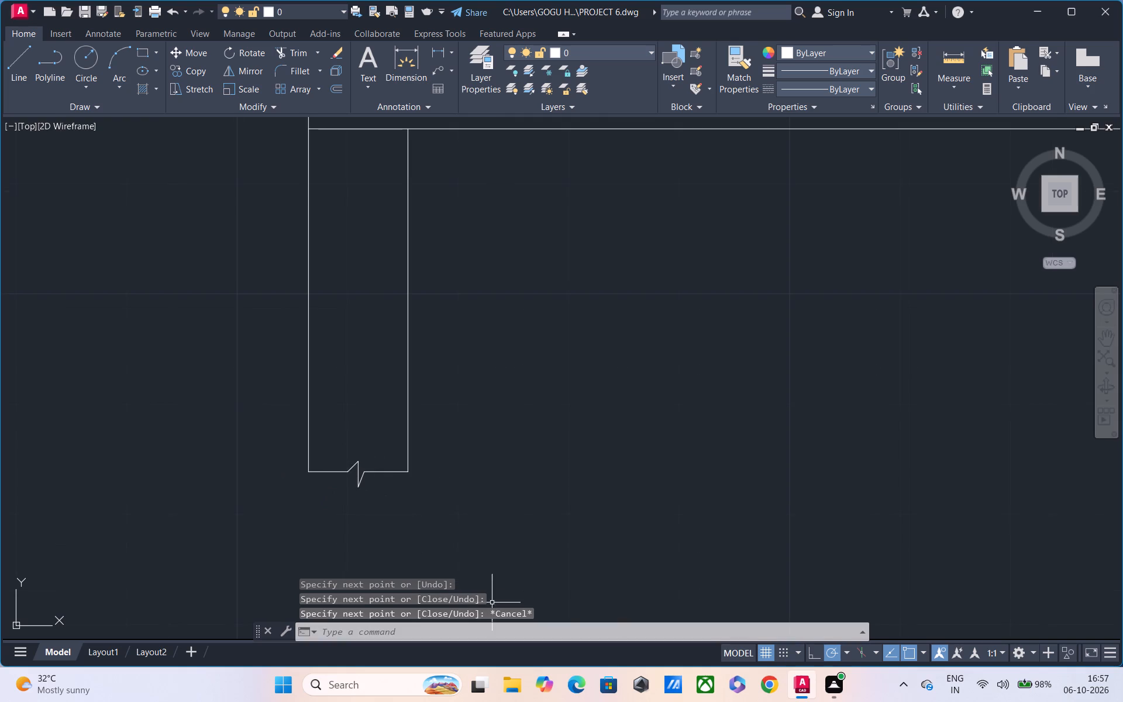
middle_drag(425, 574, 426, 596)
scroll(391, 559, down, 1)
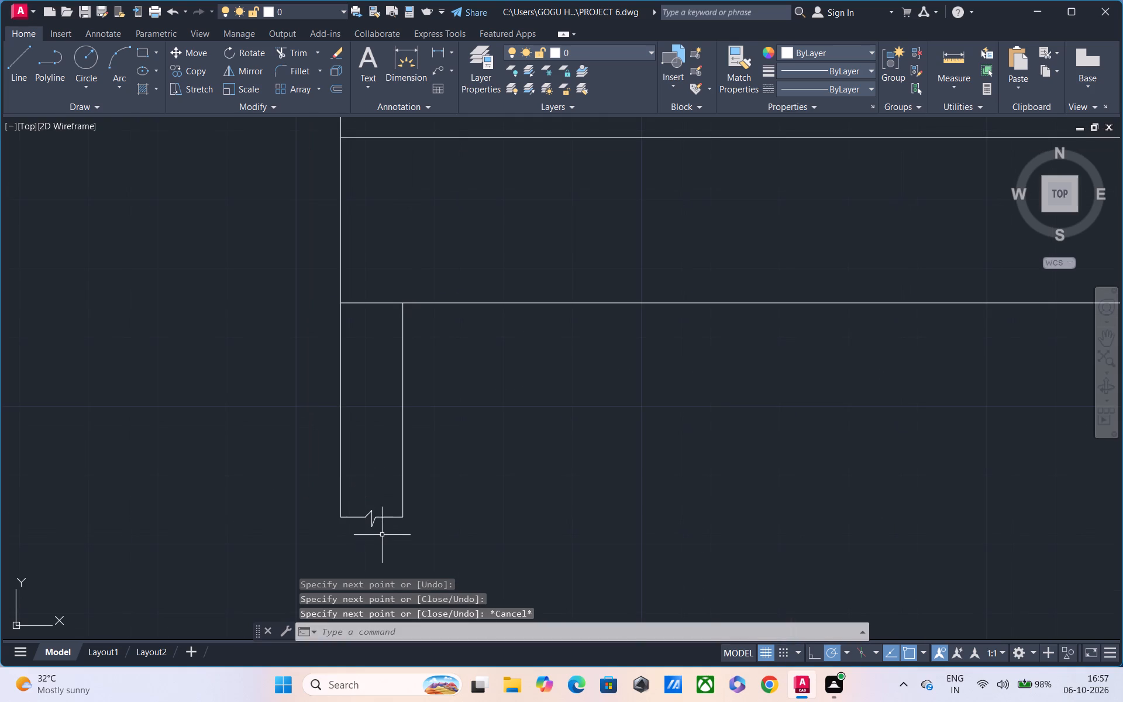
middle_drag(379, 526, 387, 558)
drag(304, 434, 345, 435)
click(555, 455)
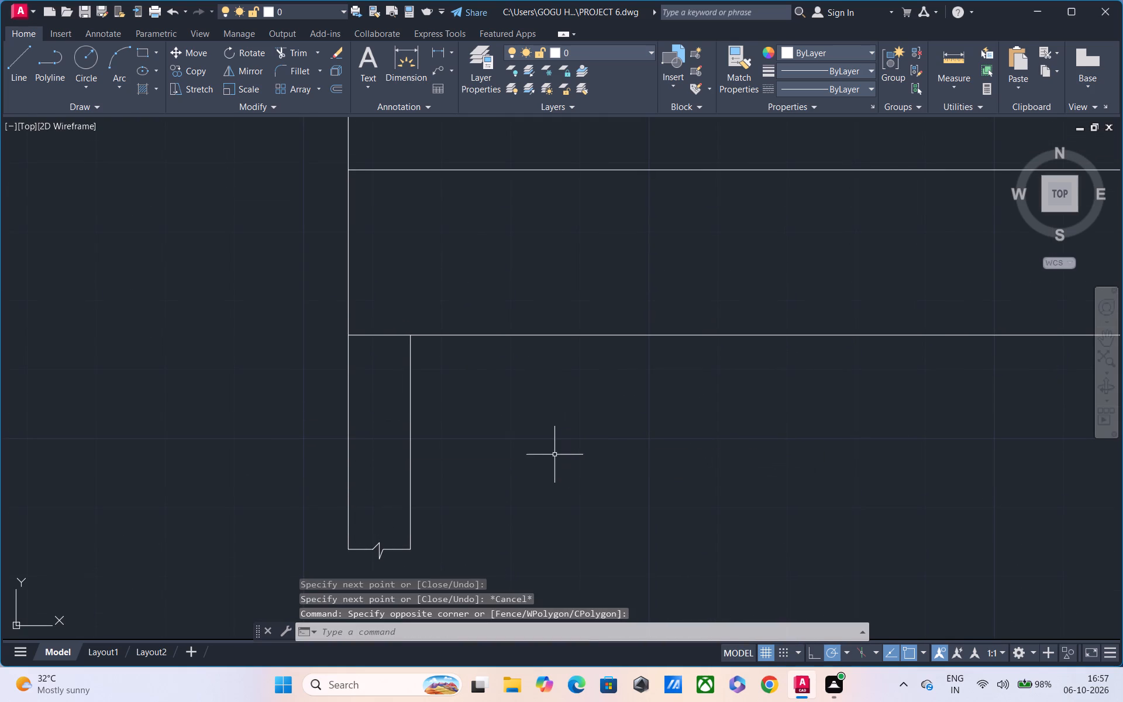
Copy the wall stub with its break symbol along the base line to about 16'-7" and 29'-0" from the original, under the corresponding plan walls.
click(266, 332)
click(495, 561)
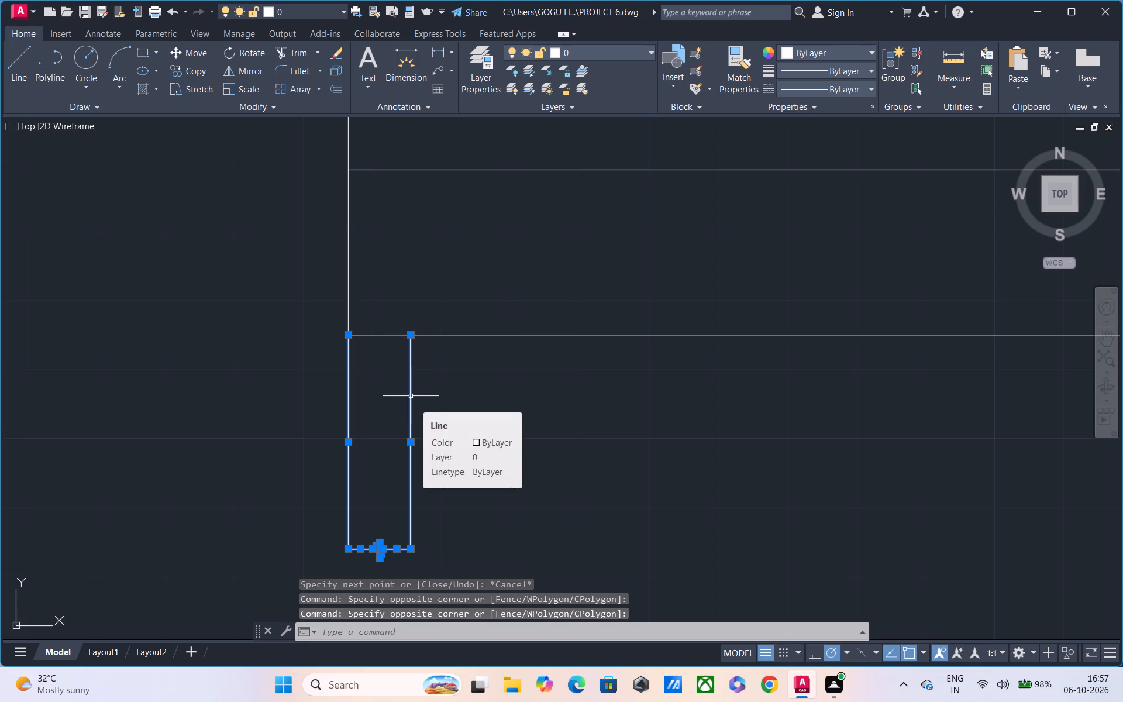
middle_drag(411, 396, 297, 319)
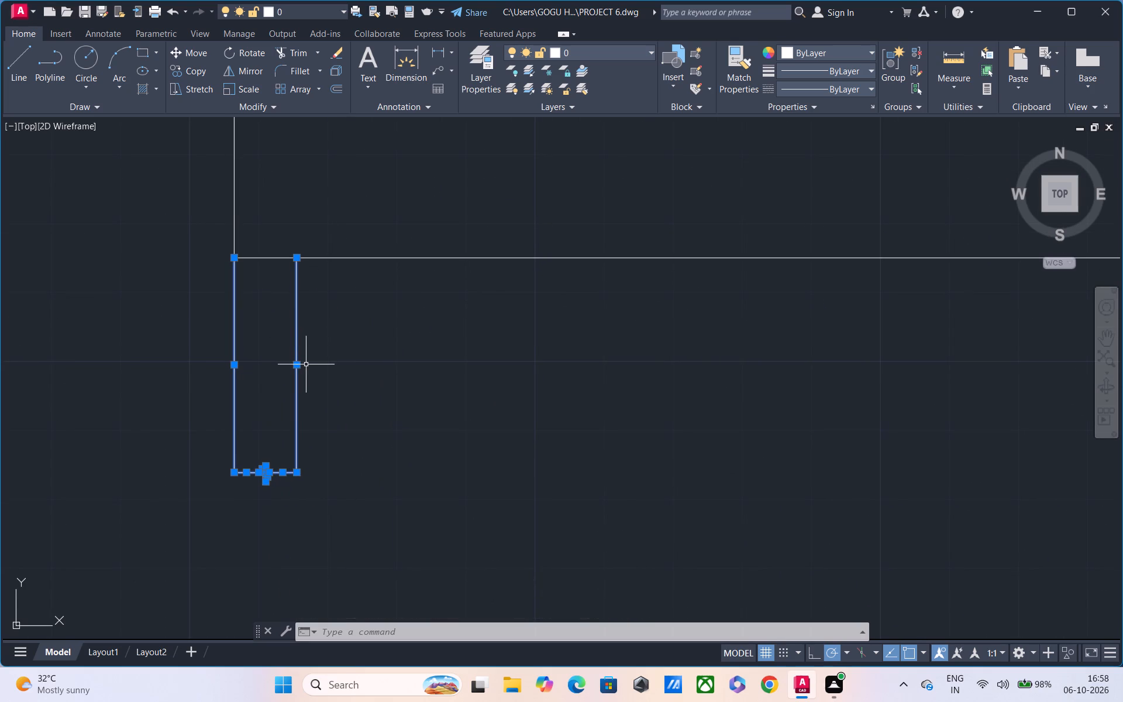
scroll(242, 360, down, 1)
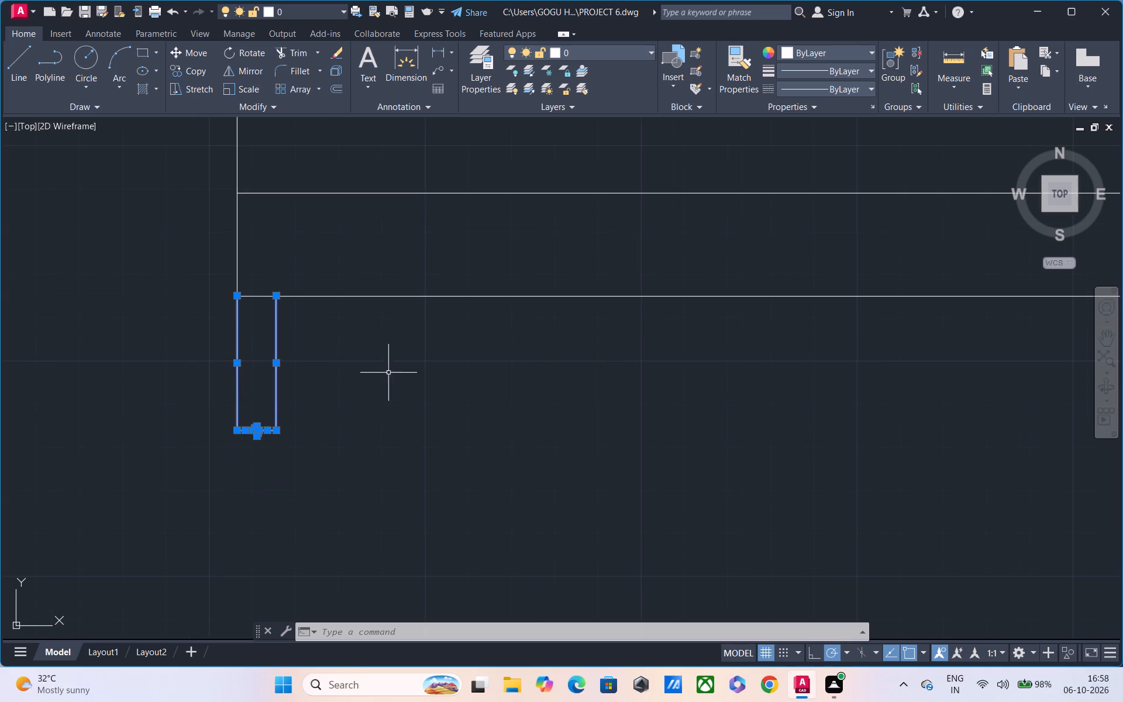
middle_drag(405, 377, 277, 371)
scroll(277, 369, down, 2)
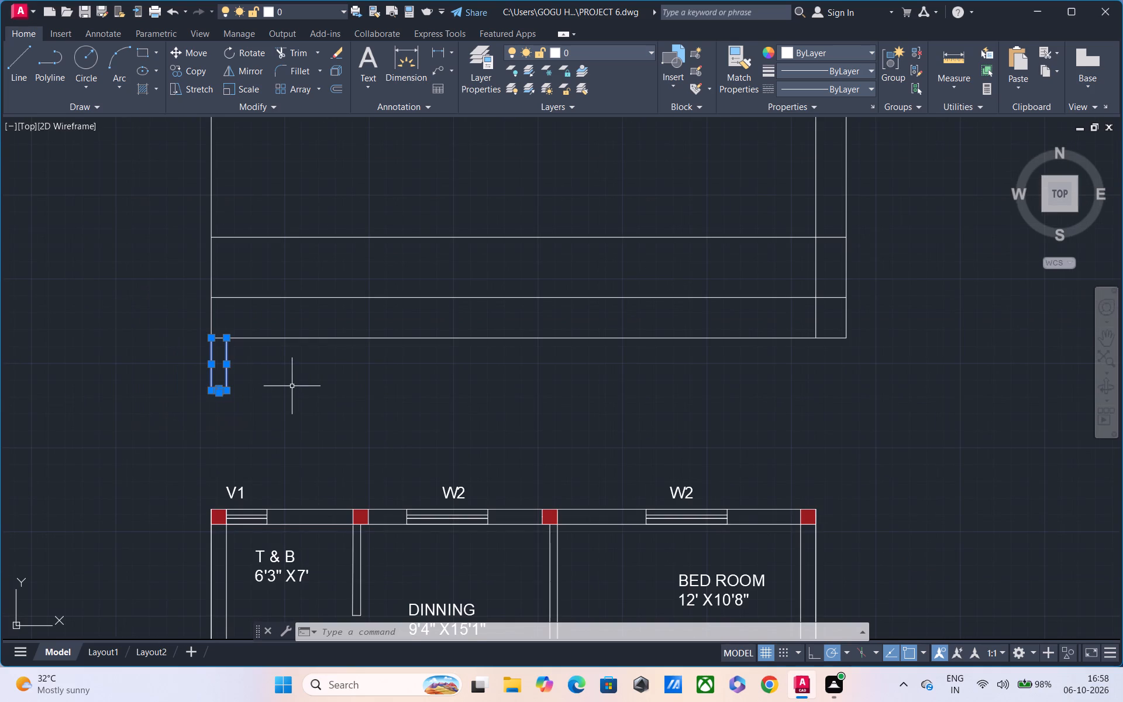
text(CO)
key(space)
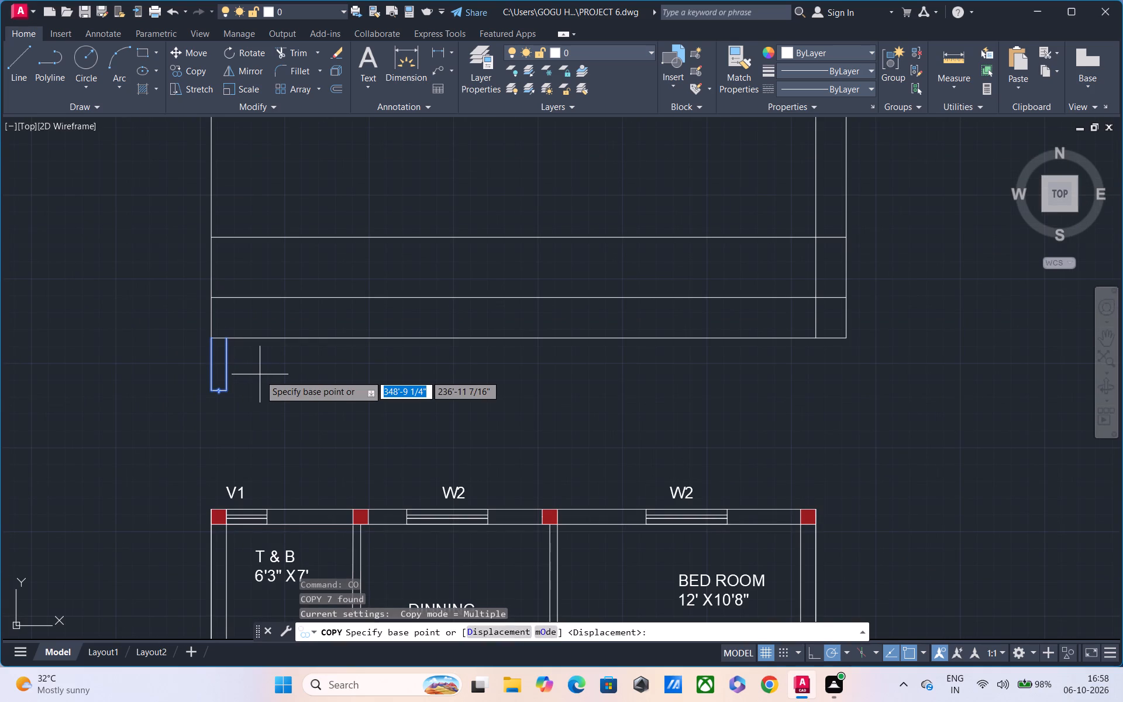
scroll(257, 375, up, 2)
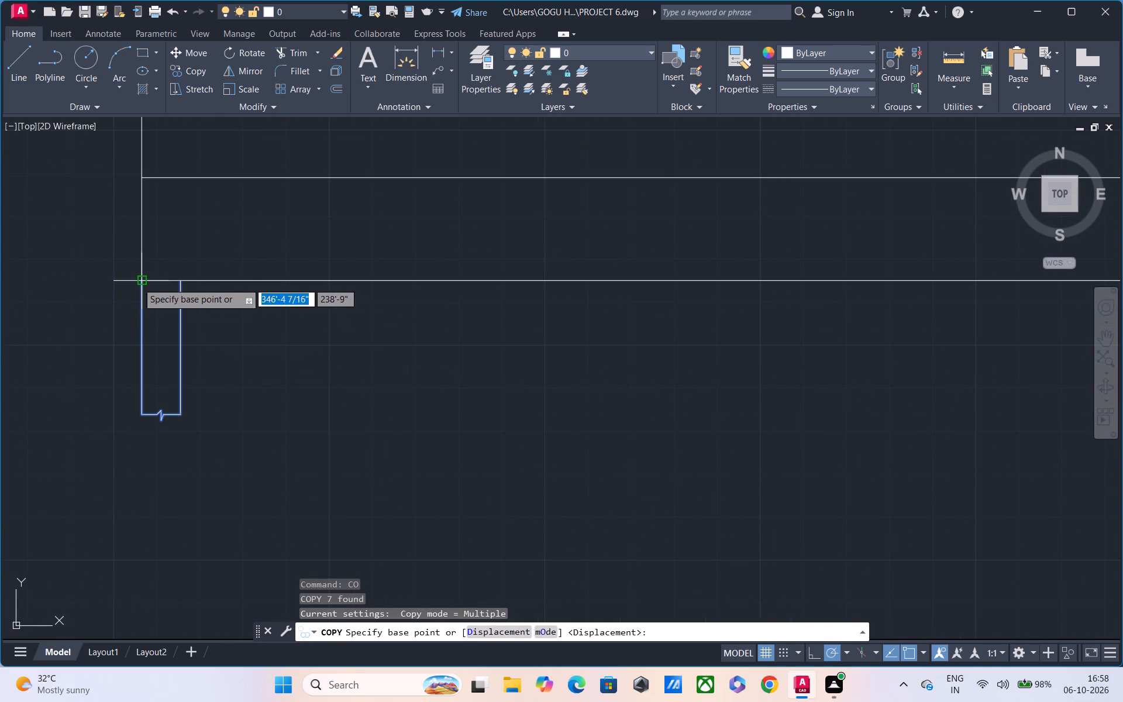
click(138, 282)
middle_drag(598, 318, 412, 213)
scroll(425, 223, down, 3)
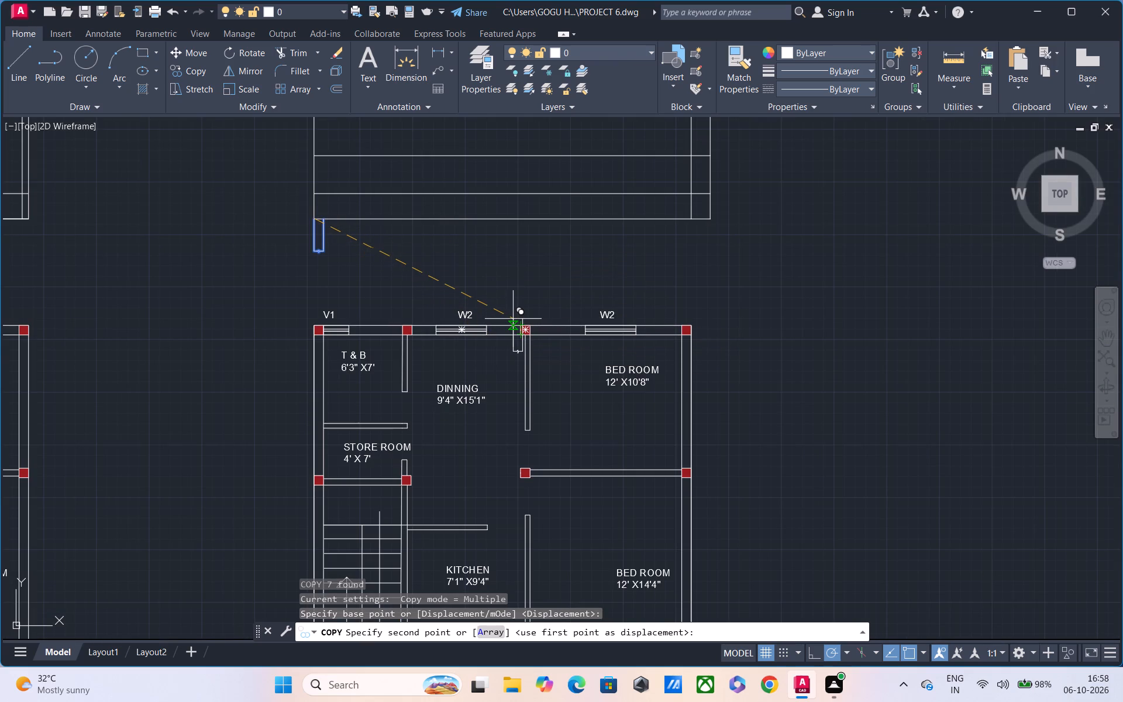
click(524, 219)
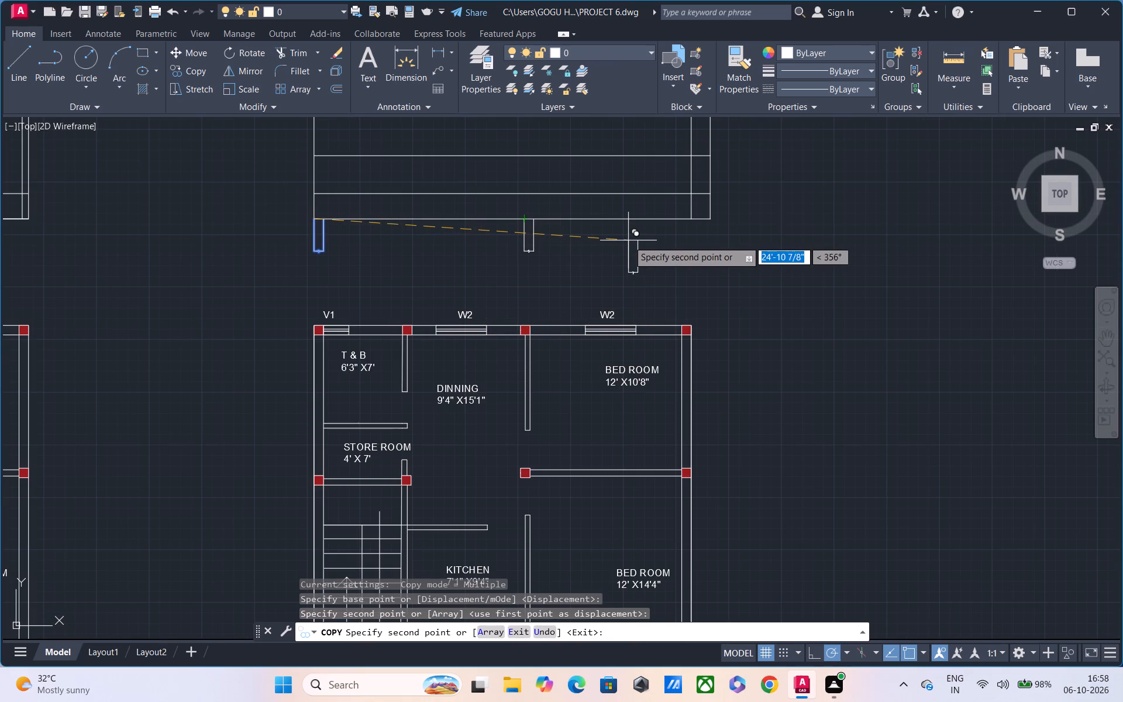
click(681, 220)
middle_drag(608, 261, 585, 280)
middle_drag(540, 276, 536, 352)
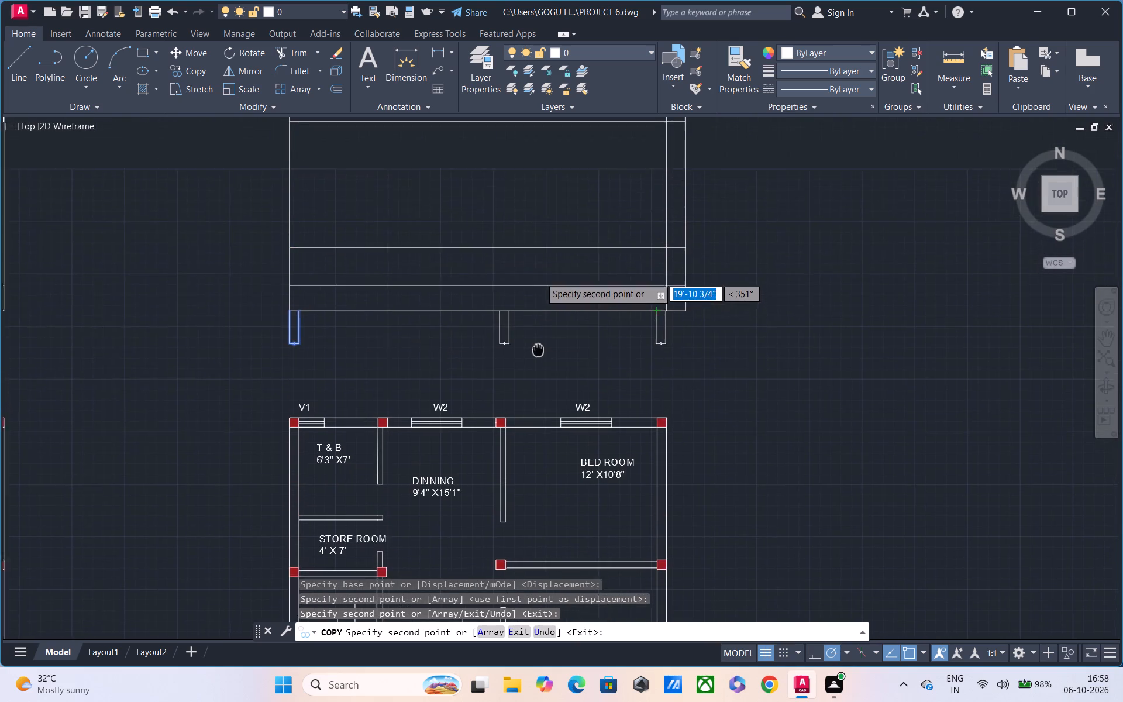
middle_drag(536, 352, 534, 355)
scroll(455, 315, up, 2)
scroll(455, 315, down, 2)
middle_drag(452, 404, 430, 430)
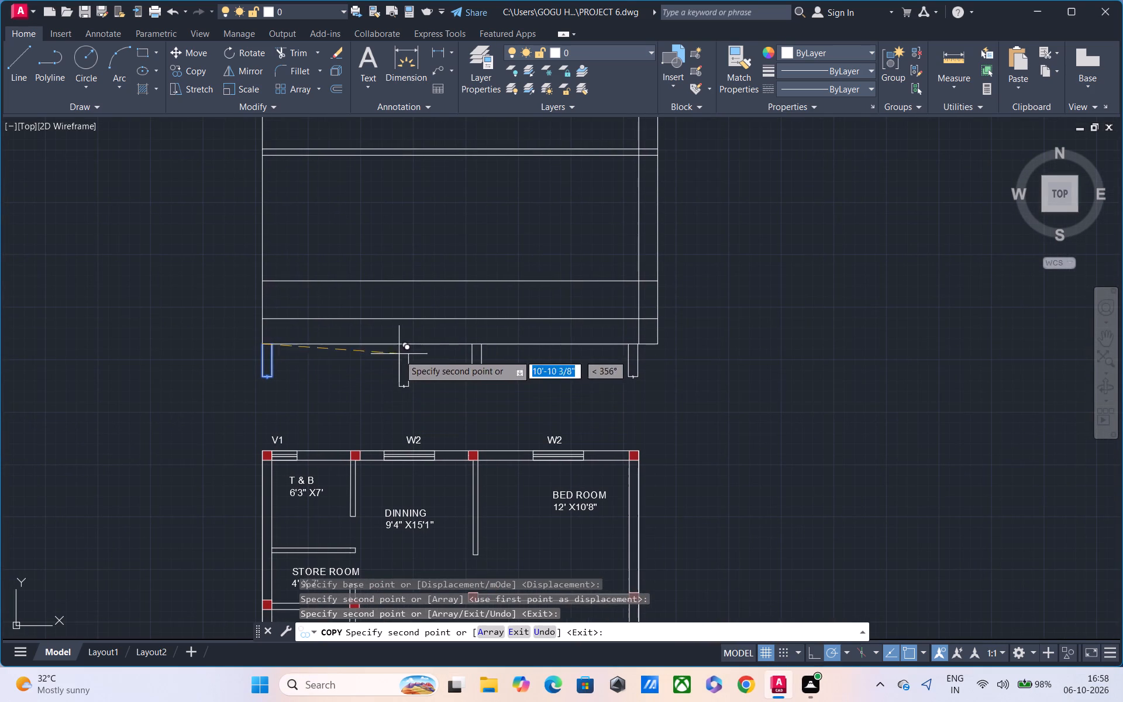
key(Escape)
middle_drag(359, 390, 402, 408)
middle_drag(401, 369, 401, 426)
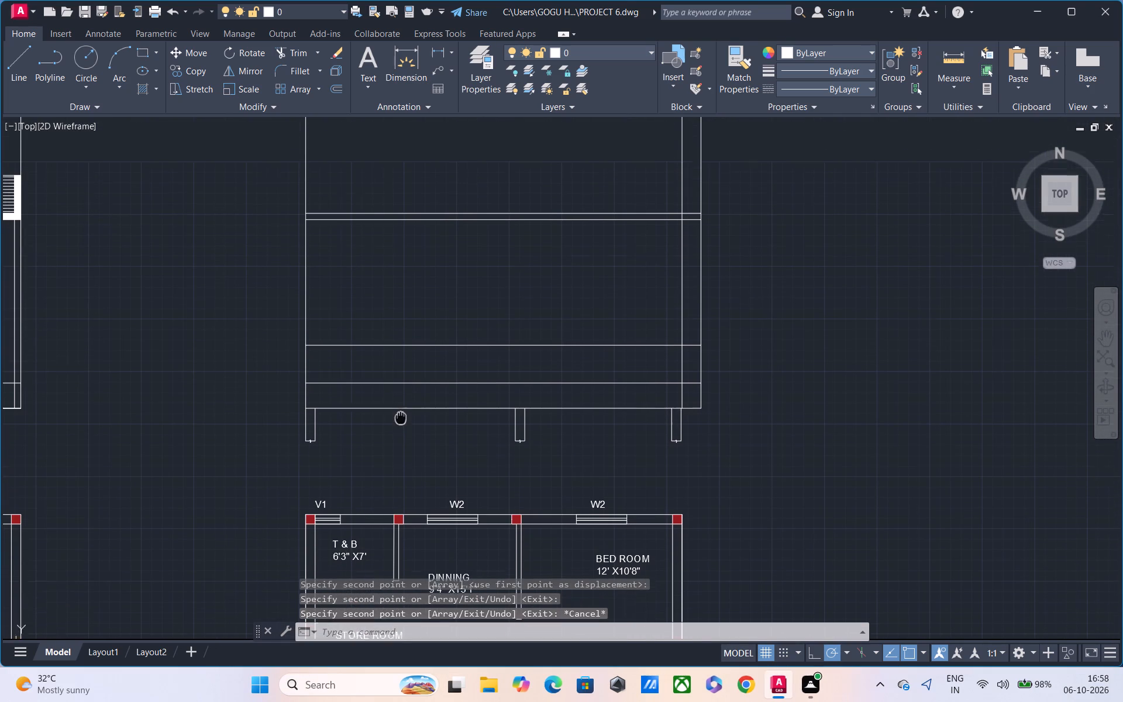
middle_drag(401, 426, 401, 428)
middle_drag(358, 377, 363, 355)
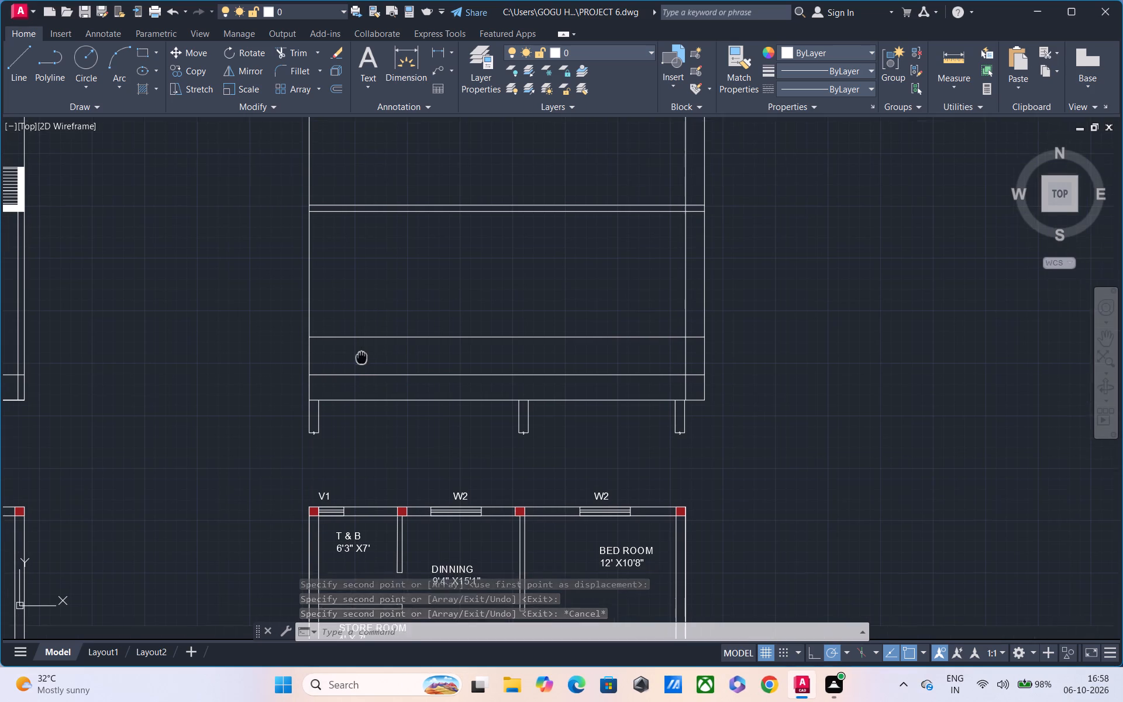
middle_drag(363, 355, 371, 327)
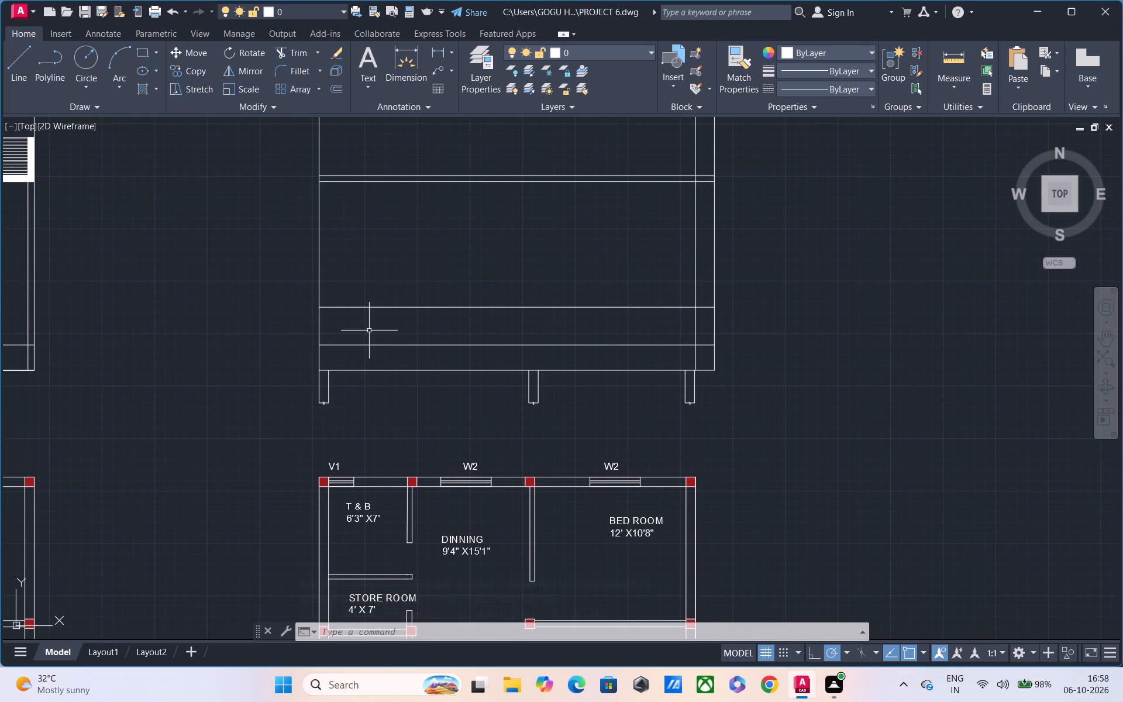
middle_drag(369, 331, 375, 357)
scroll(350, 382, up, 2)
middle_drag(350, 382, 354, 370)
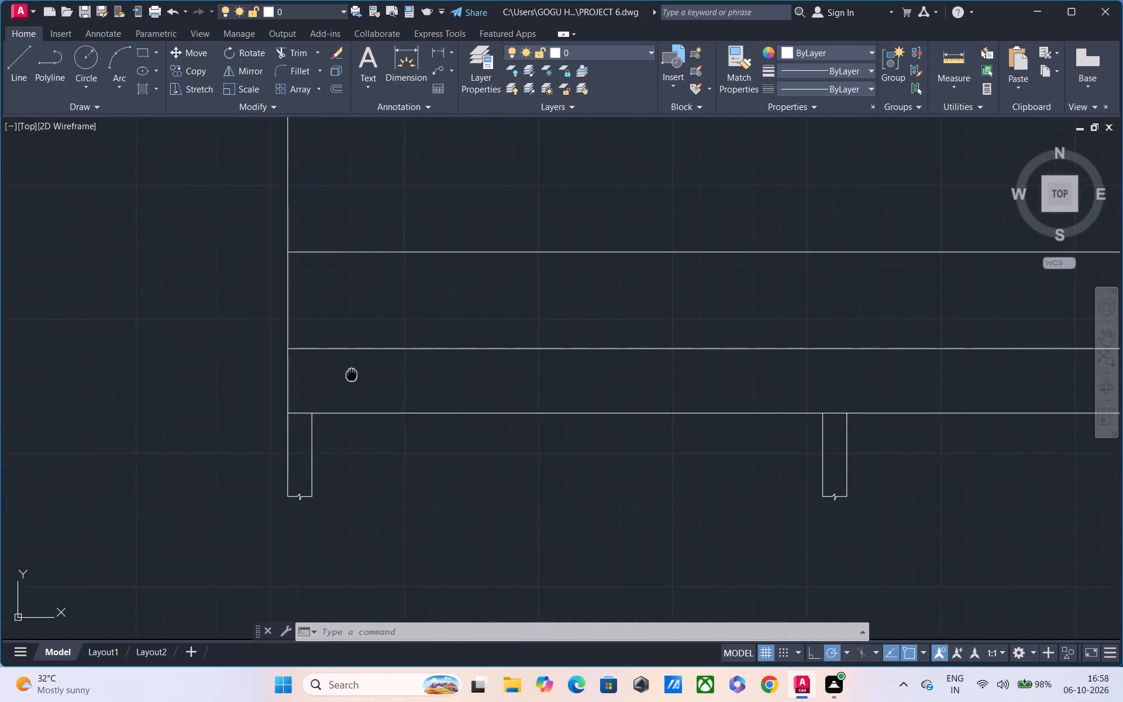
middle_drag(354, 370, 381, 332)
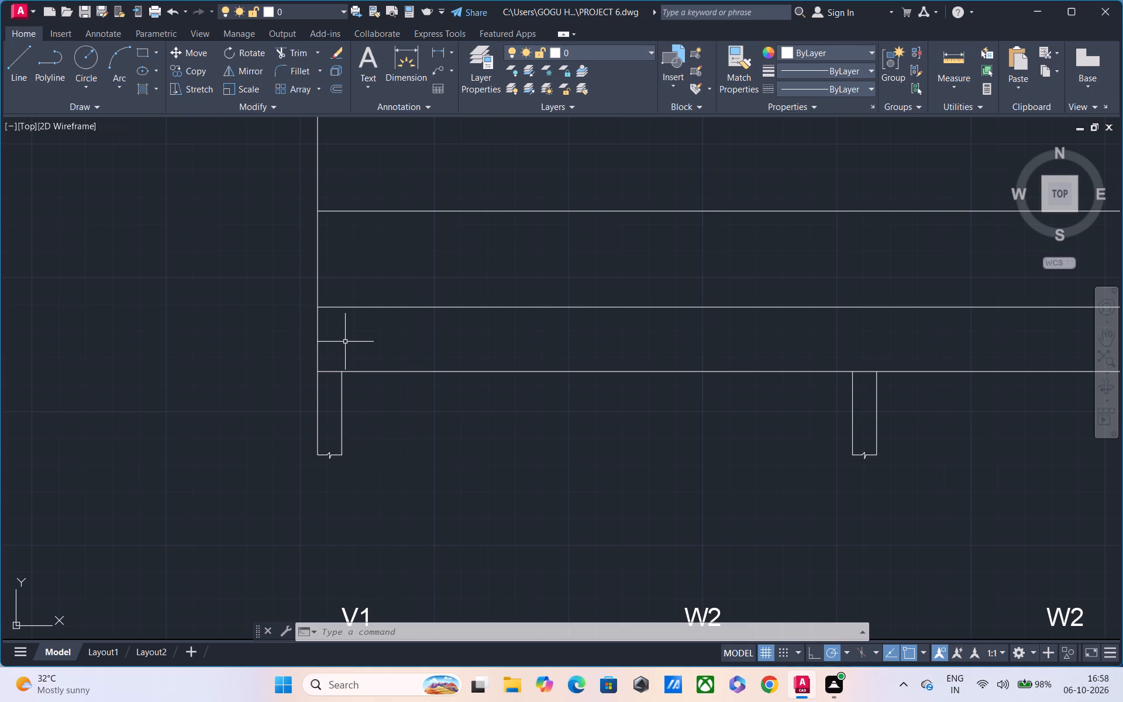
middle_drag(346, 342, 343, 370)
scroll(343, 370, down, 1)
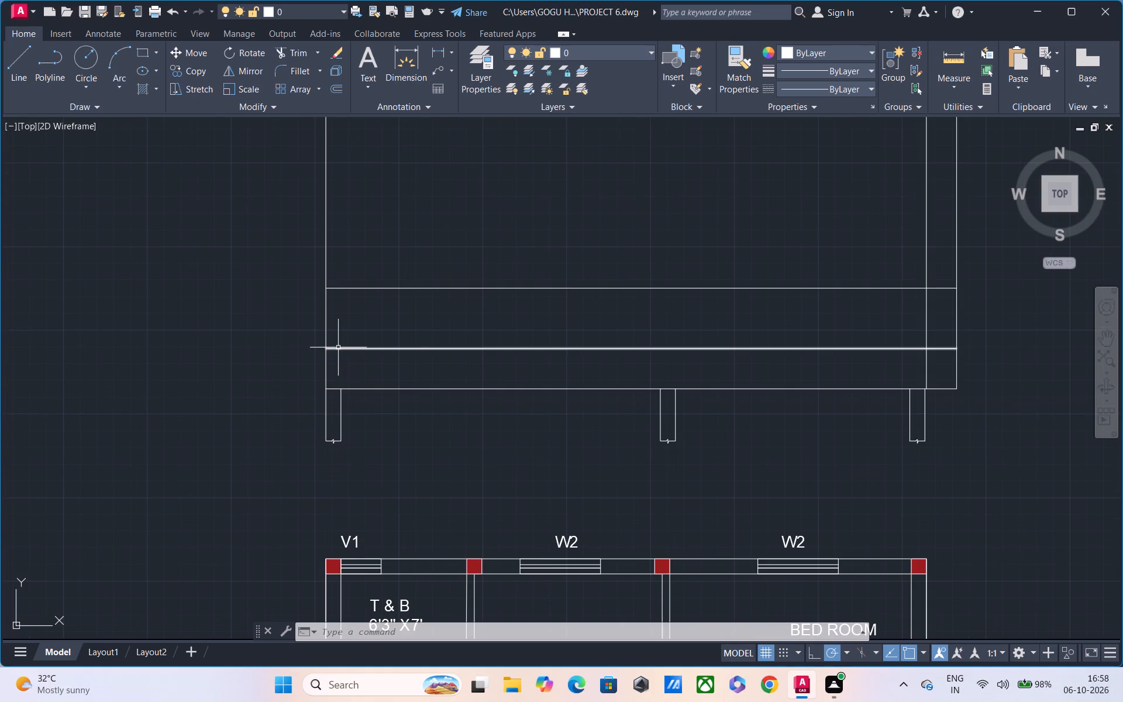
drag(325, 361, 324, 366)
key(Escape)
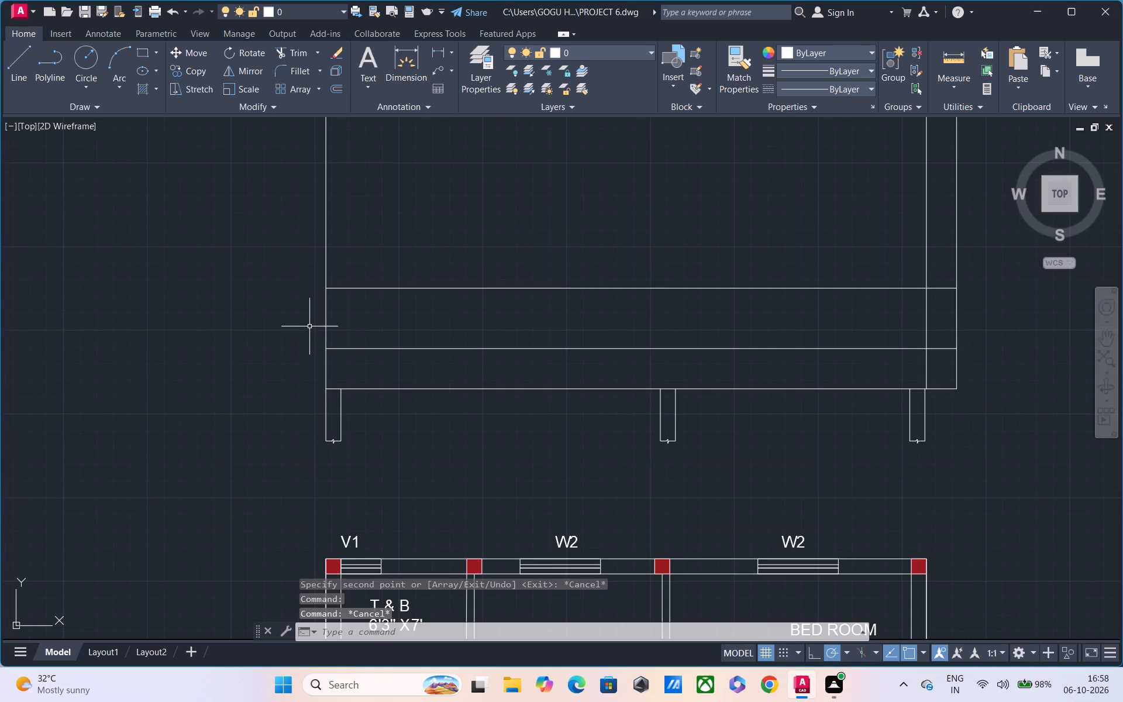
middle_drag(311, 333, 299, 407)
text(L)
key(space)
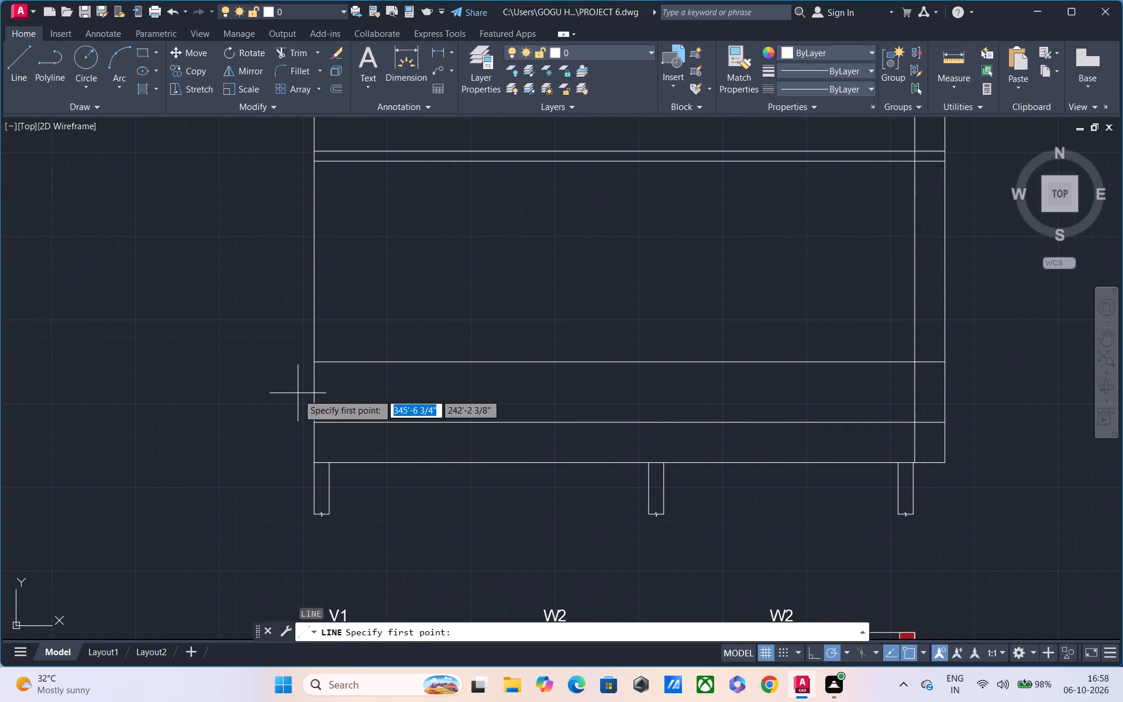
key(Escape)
Offset the first horizontal level line above the elevation's base line 6" upward.
text(O)
key(space)
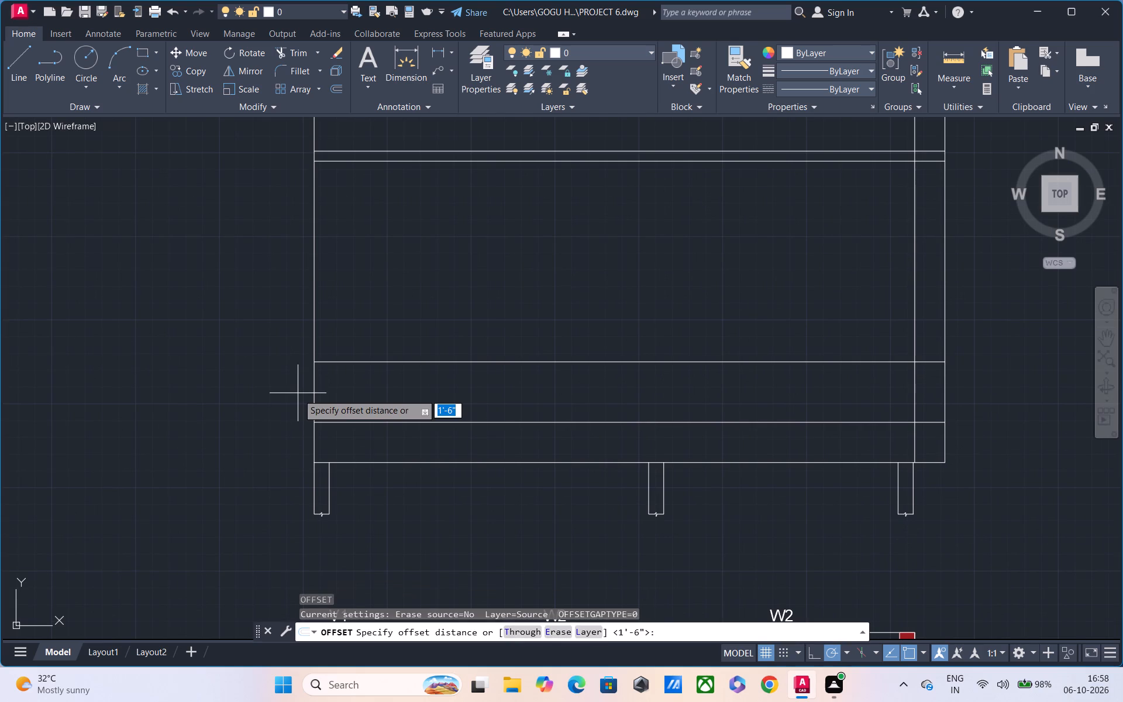
text(6")
key(Return)
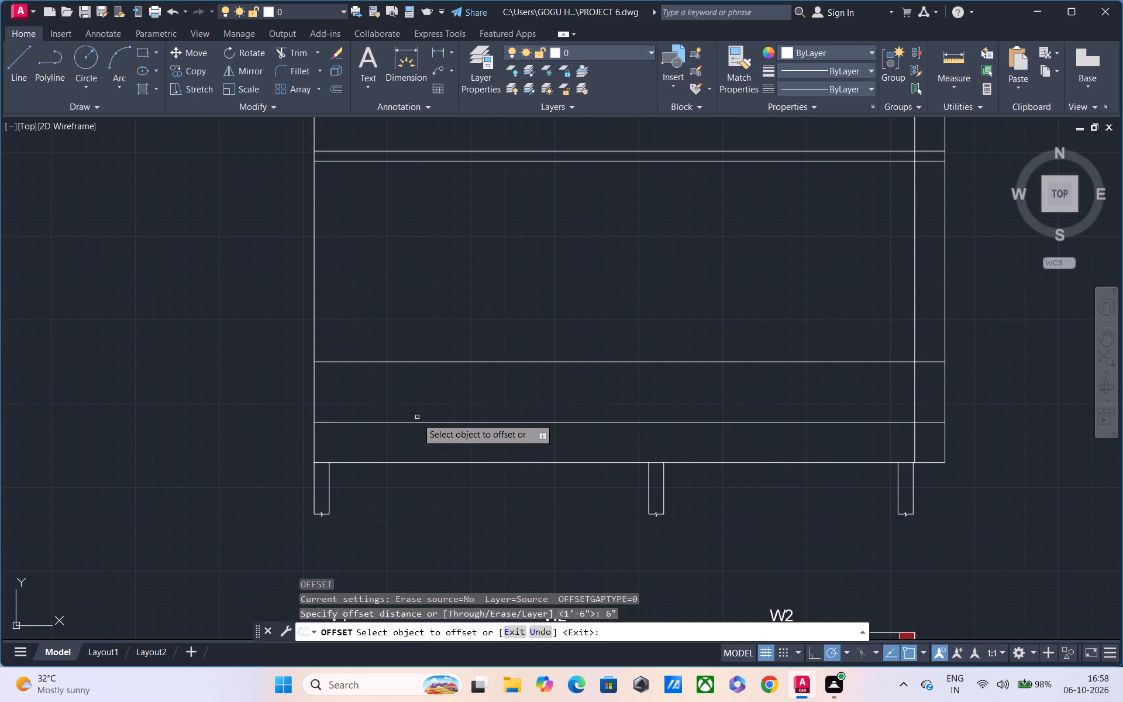
click(418, 422)
click(426, 409)
middle_drag(425, 414, 425, 444)
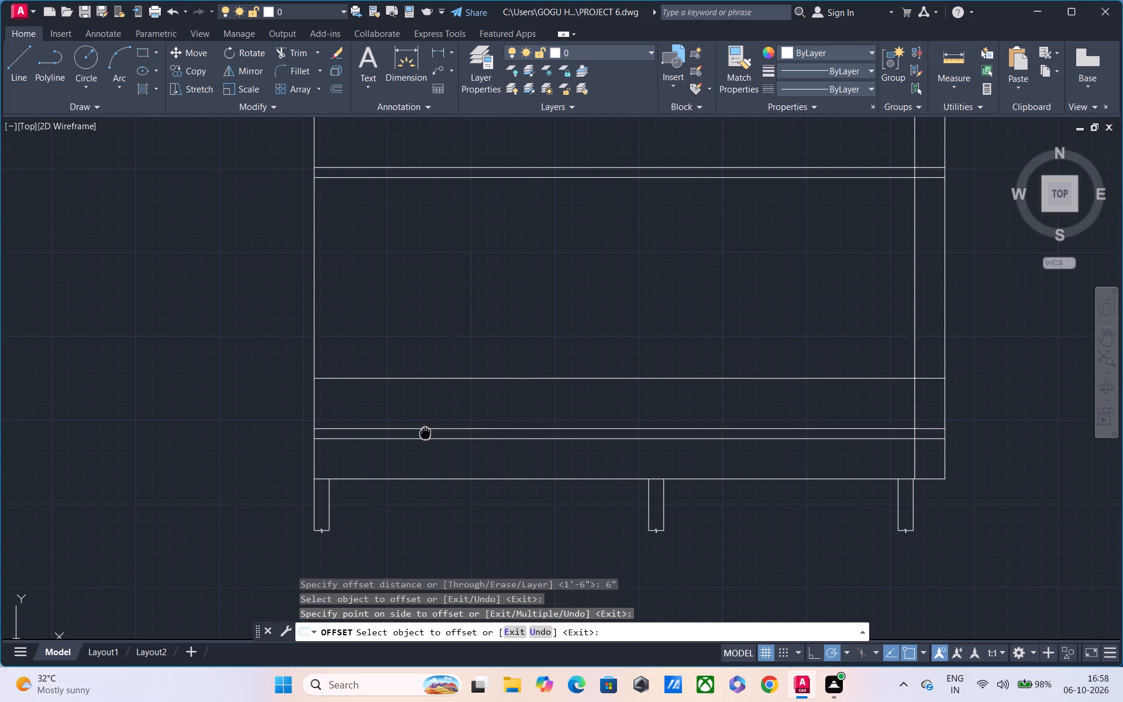
middle_drag(425, 444, 422, 477)
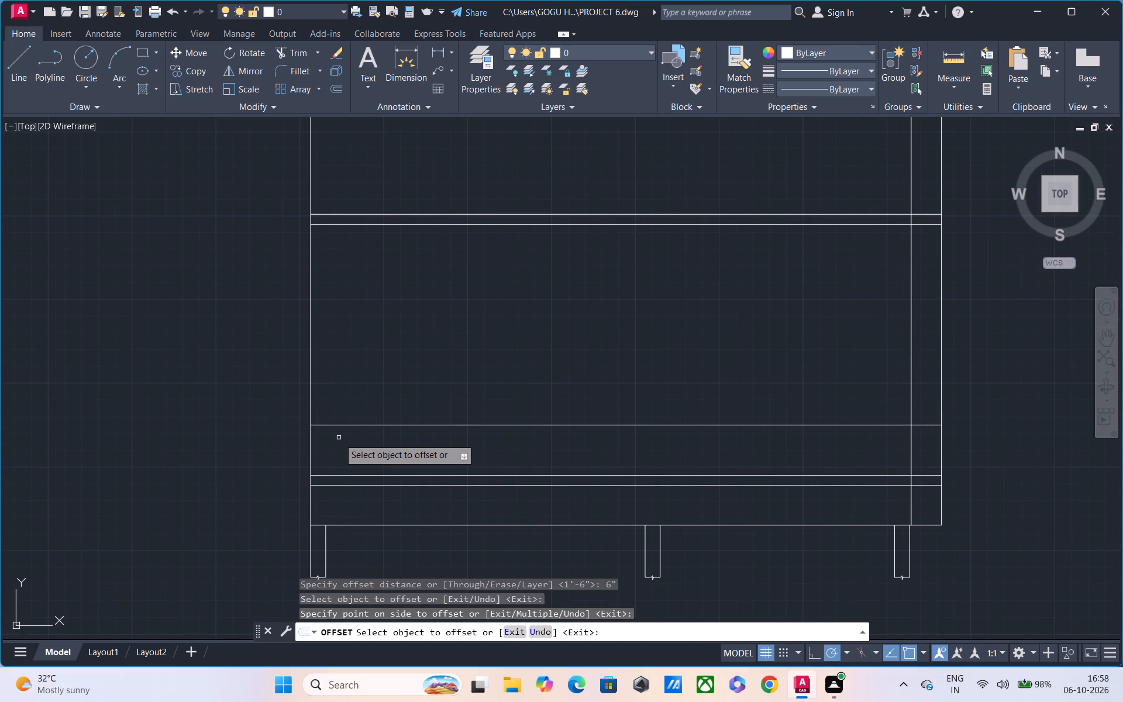
middle_drag(338, 438, 338, 465)
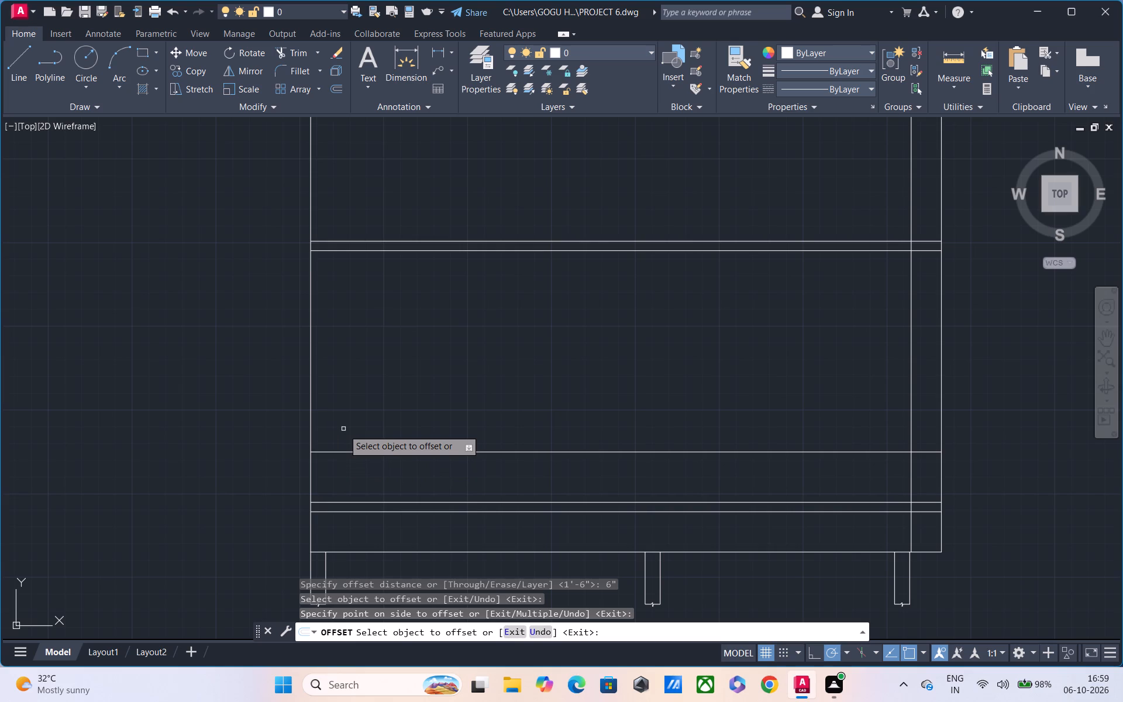
middle_drag(319, 478, 321, 466)
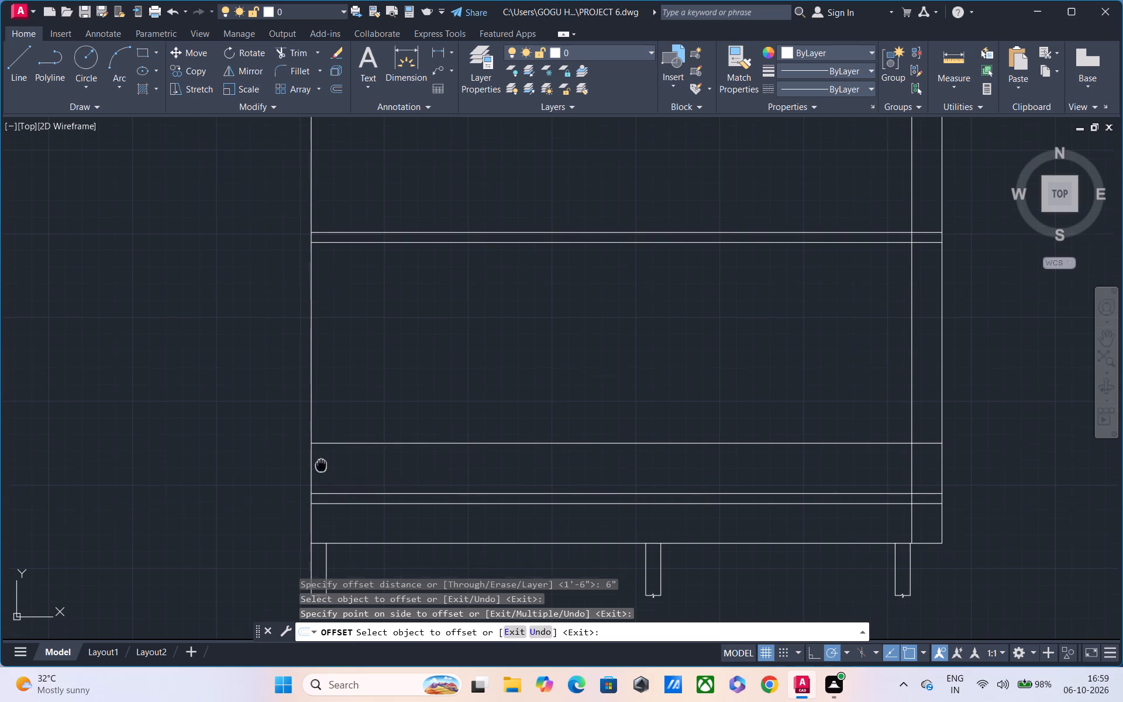
middle_drag(321, 466, 322, 446)
scroll(322, 446, down, 1)
middle_drag(328, 495, 328, 543)
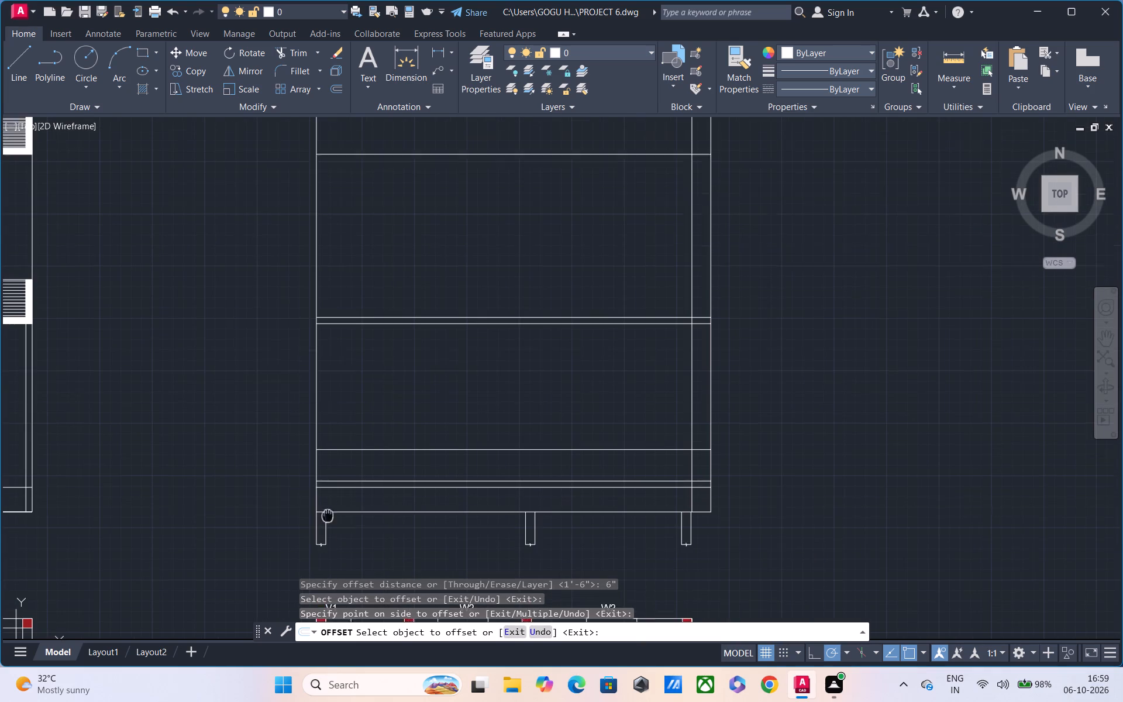
middle_drag(328, 543, 326, 579)
middle_drag(343, 522, 376, 380)
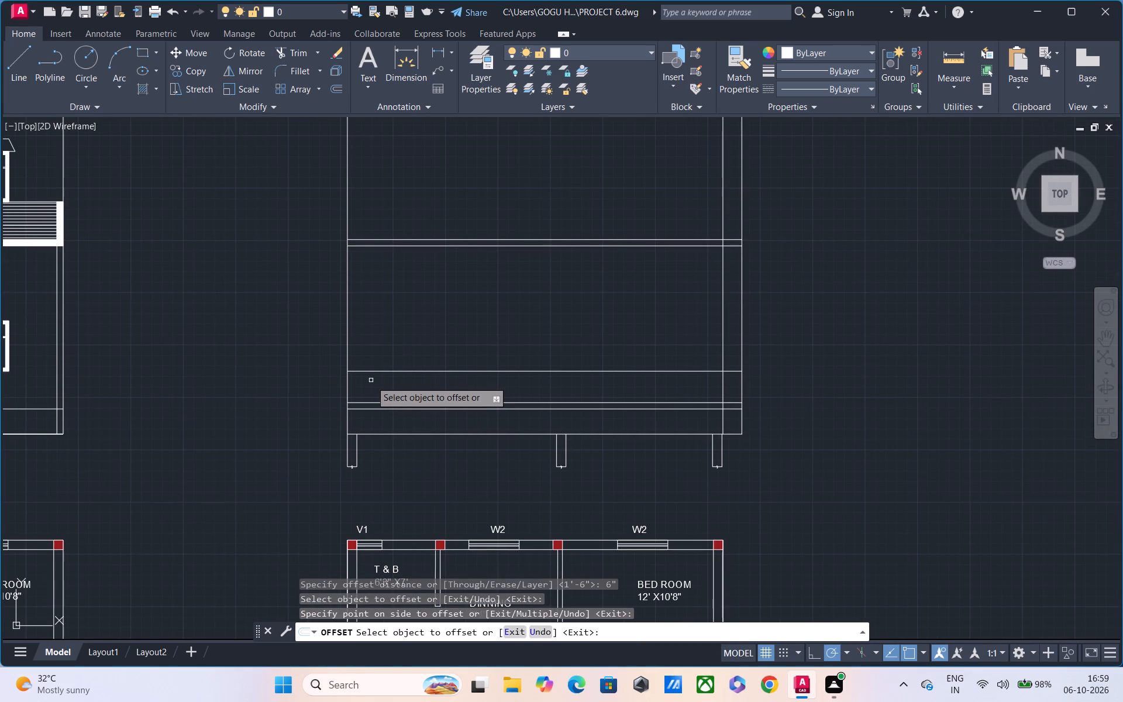
With ortho on, draw a 28'-6" vertical wall line from the leftmost stub's inner top corner up to the third horizontal line from the top.
text(L)
key(space)
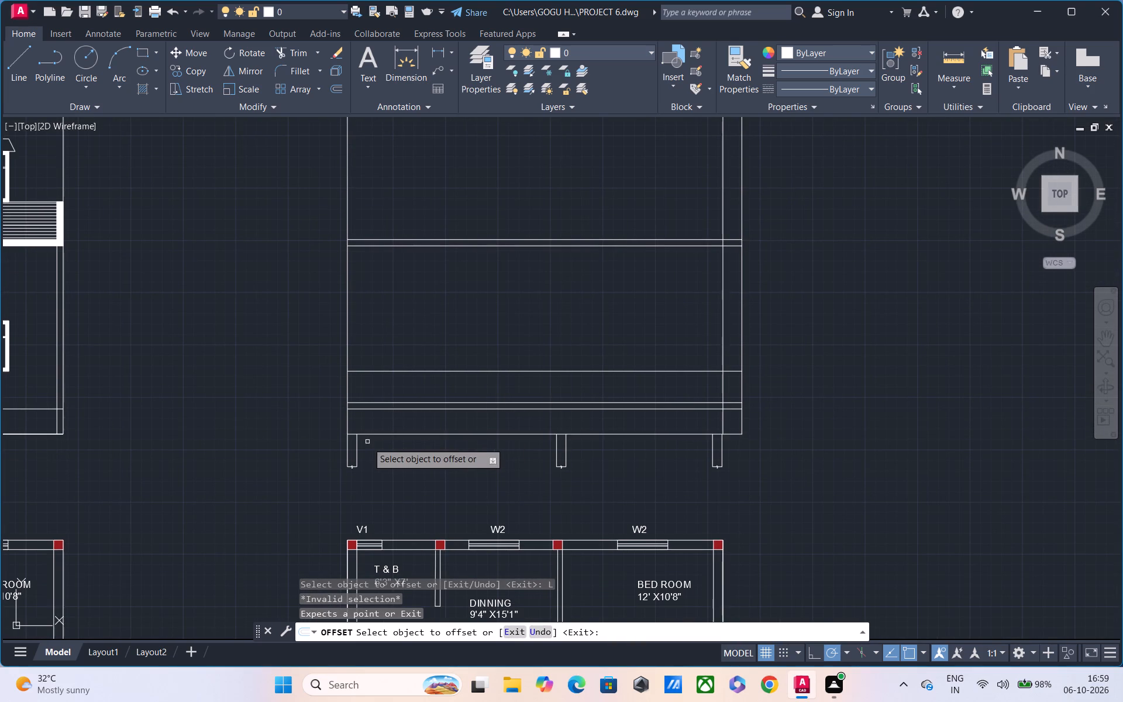
text(L)
key(space)
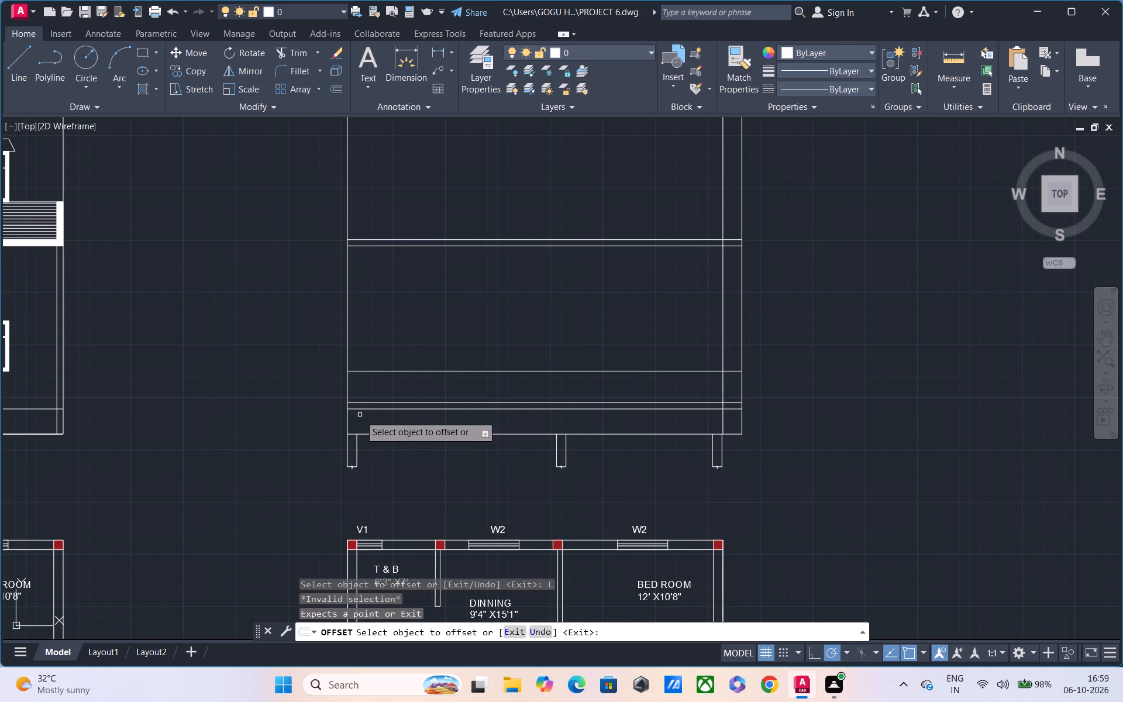
key(Escape)
key(Escape)
text(L)
key(space)
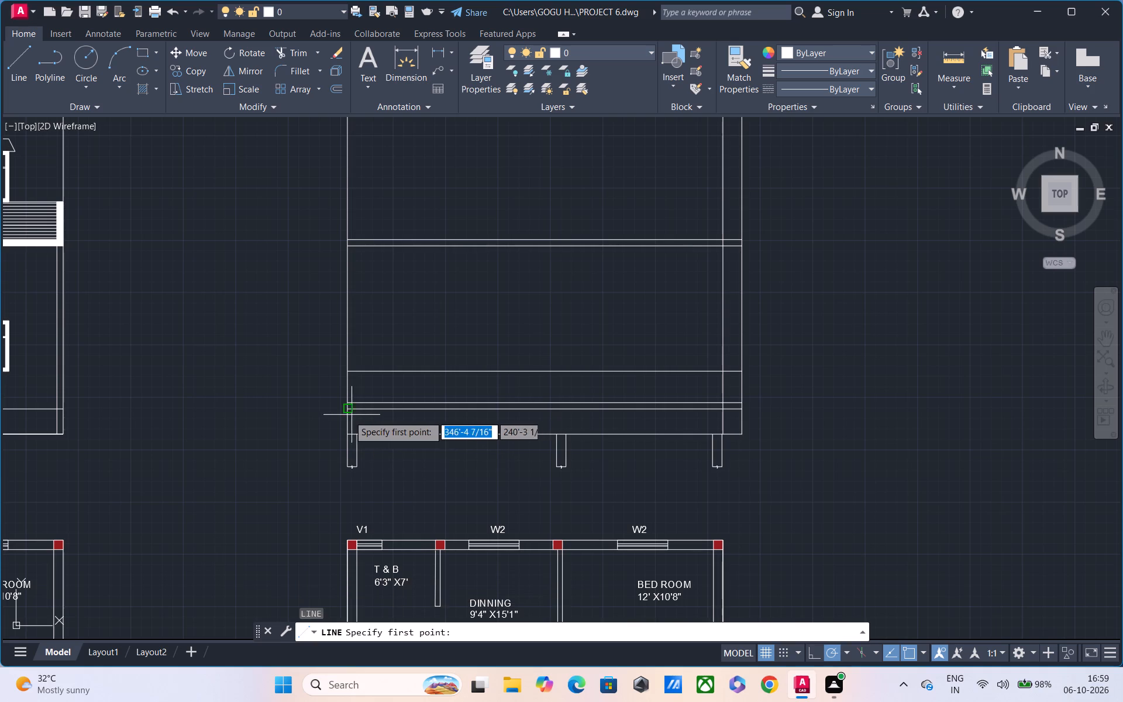
click(360, 434)
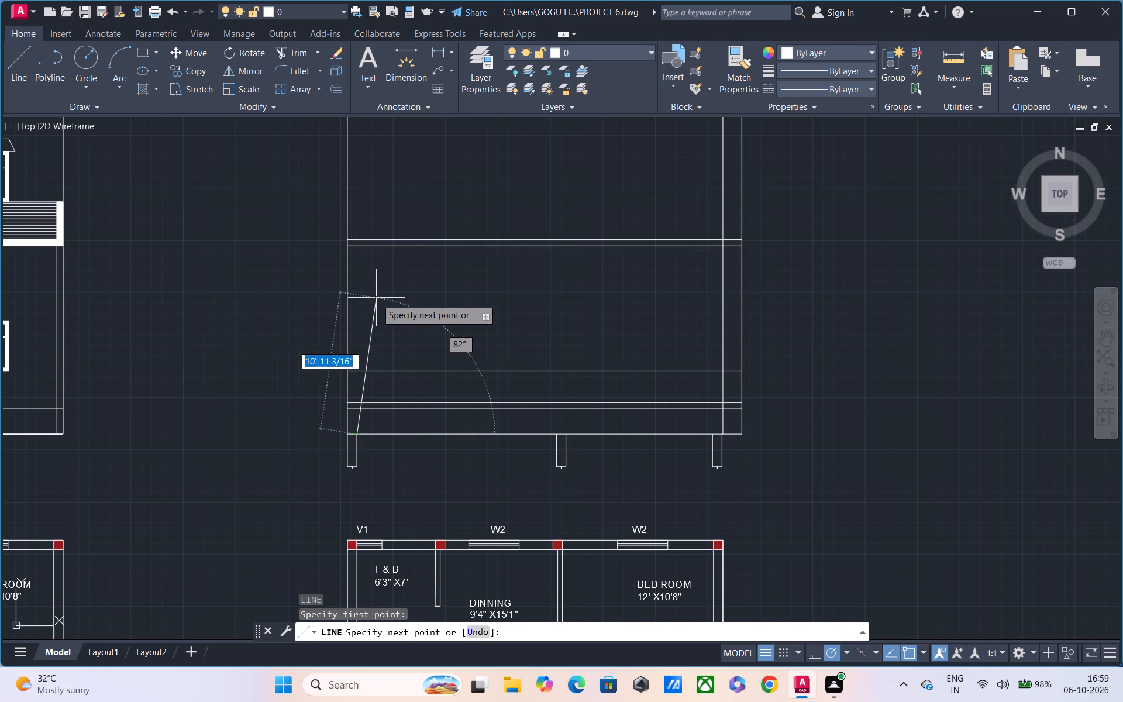
middle_drag(376, 298, 304, 696)
key(F8)
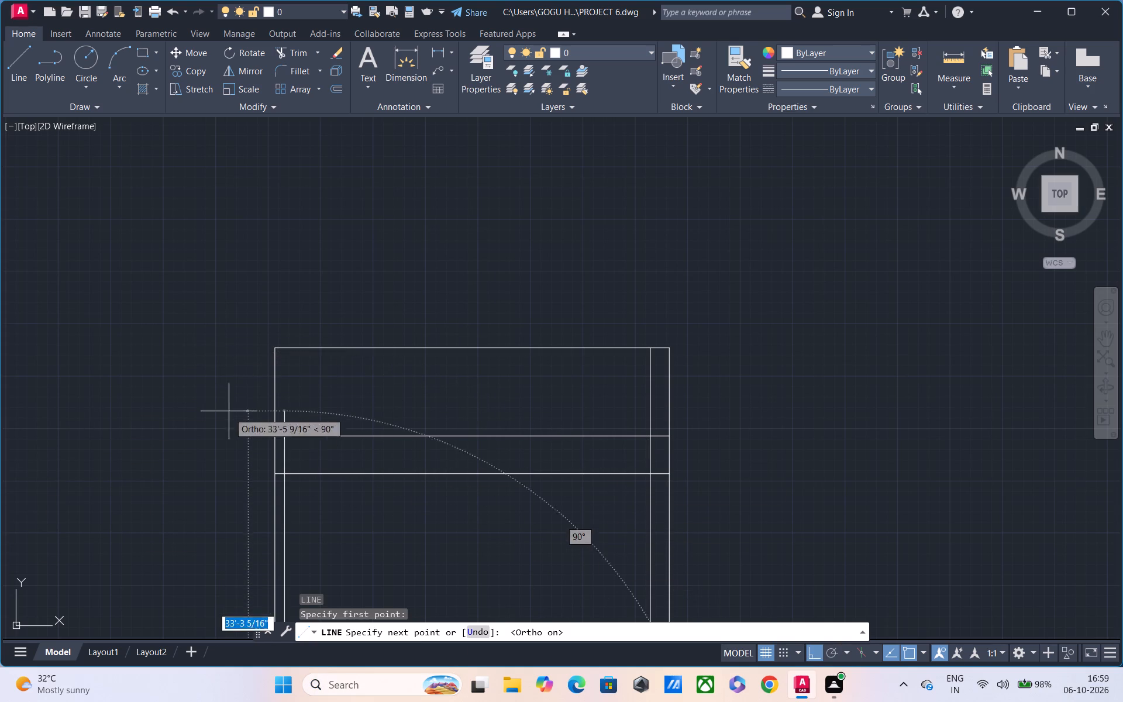
middle_drag(286, 438, 300, 410)
middle_drag(309, 418, 309, 398)
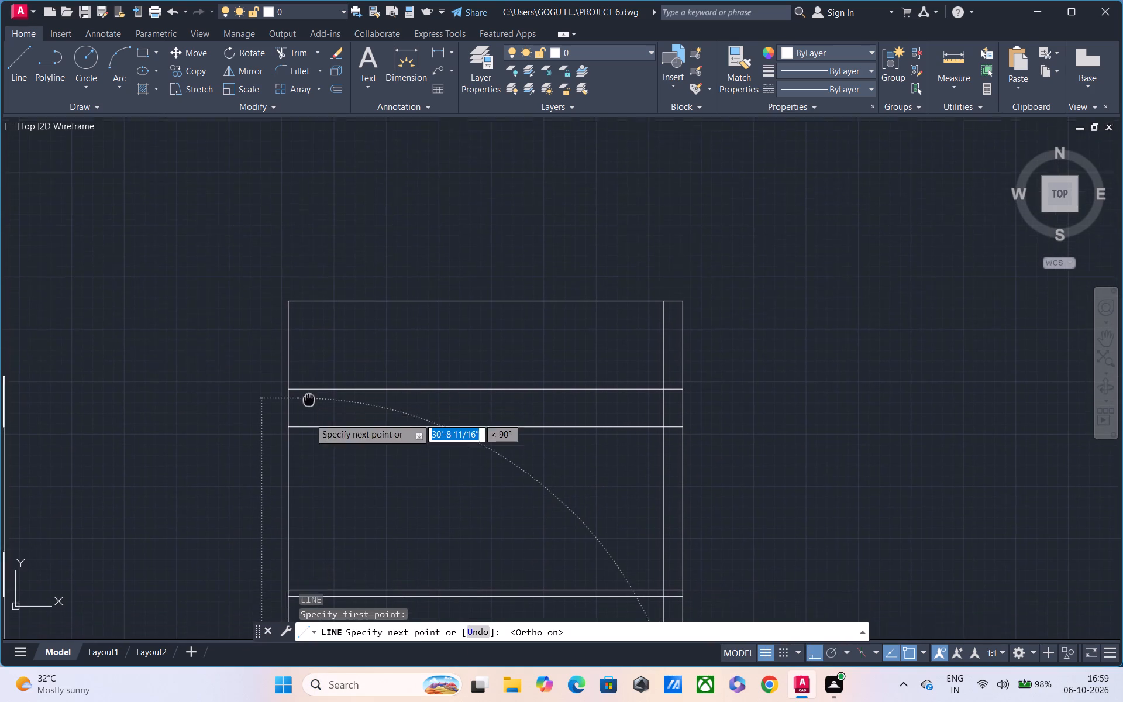
middle_drag(309, 398, 308, 393)
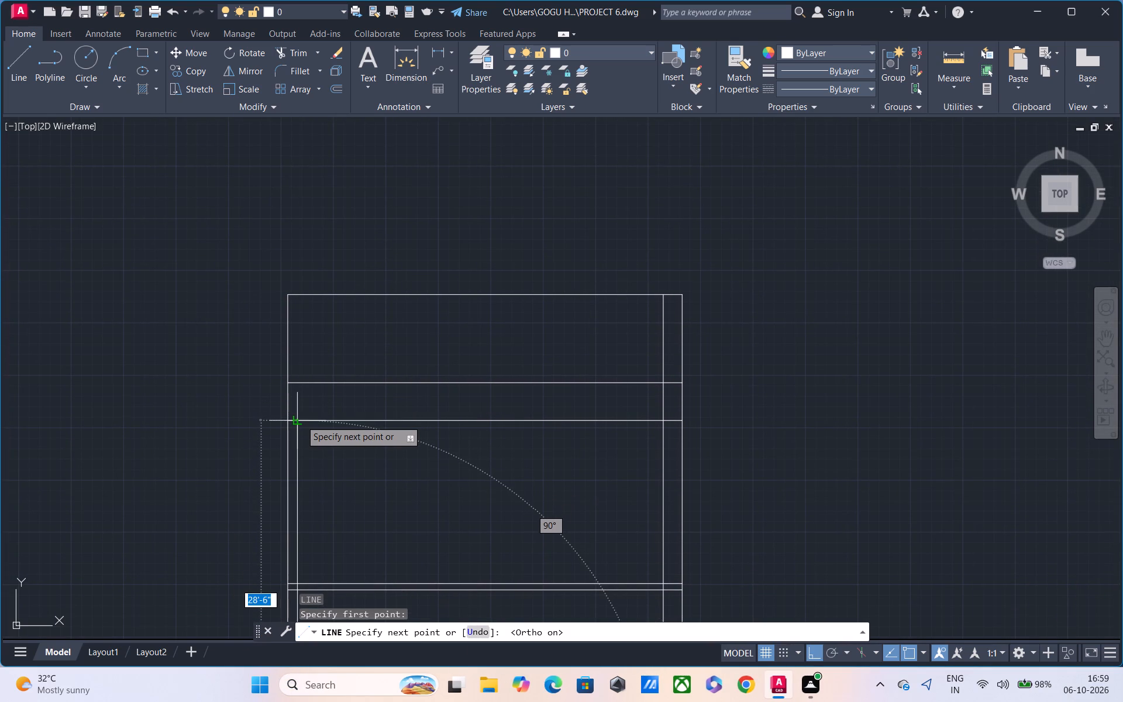
click(301, 420)
key(Escape)
middle_drag(378, 424, 374, 327)
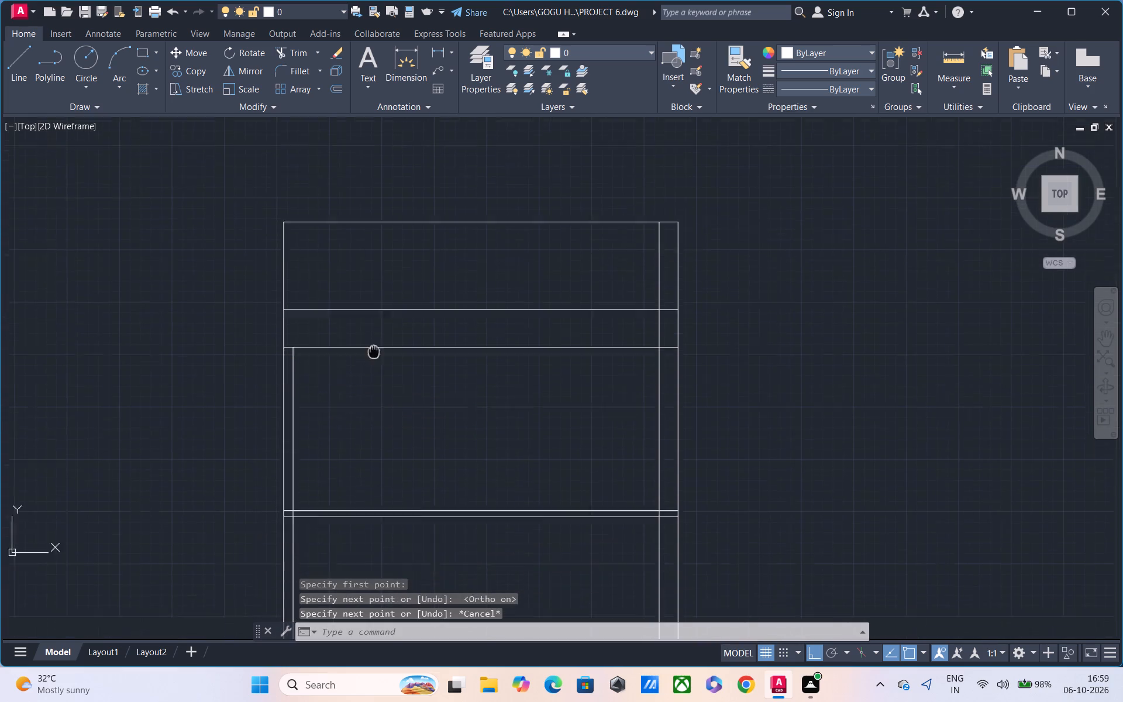
Draw the middle wall as a 9" wide pair of vertical lines about 37'-7" high, from the middle stub's top corners to the elevation's top line.
middle_drag(374, 327, 373, 305)
middle_drag(460, 424, 374, 343)
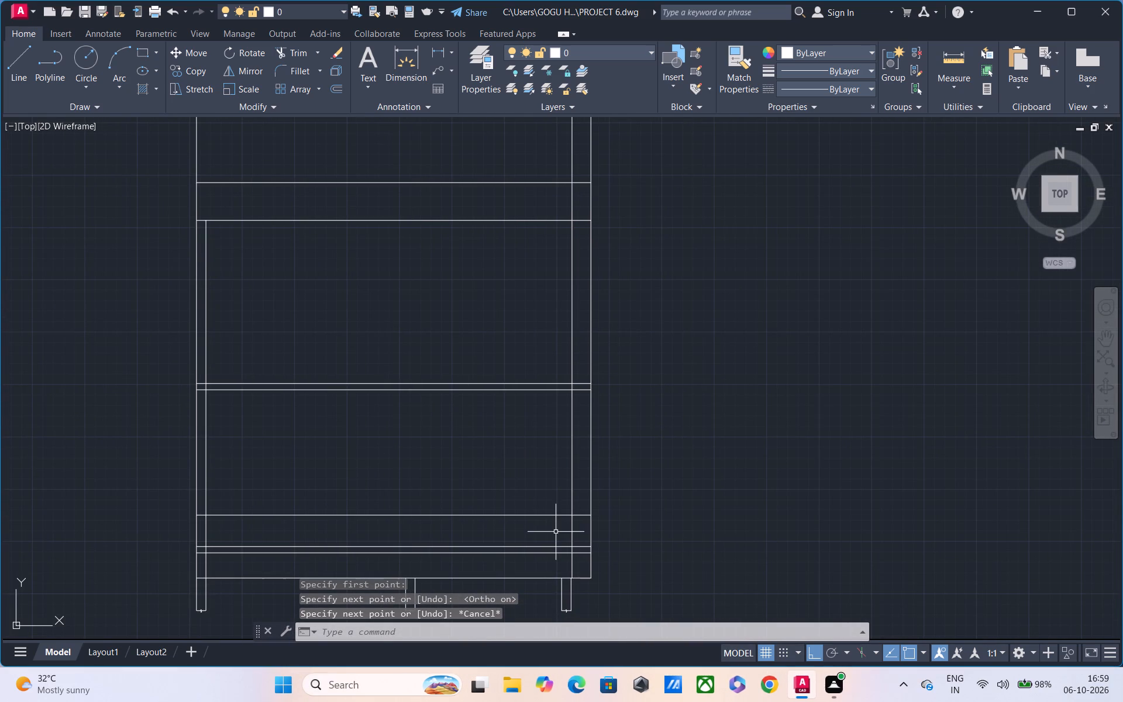
middle_drag(555, 545, 543, 562)
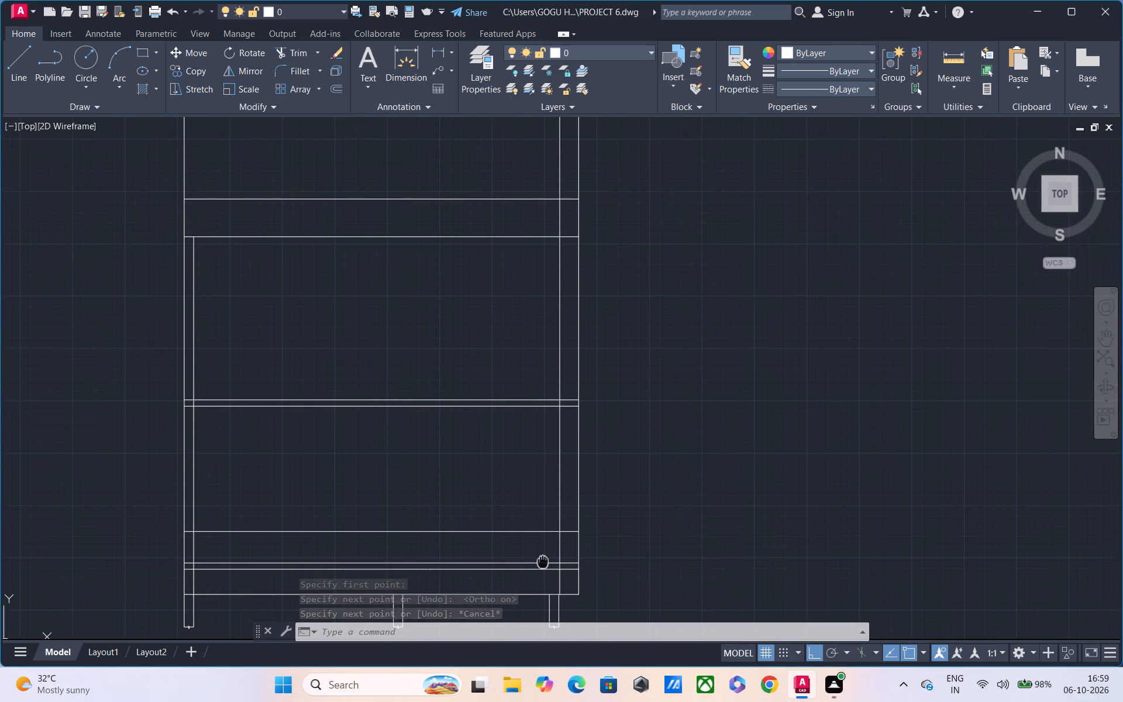
middle_drag(540, 561, 539, 473)
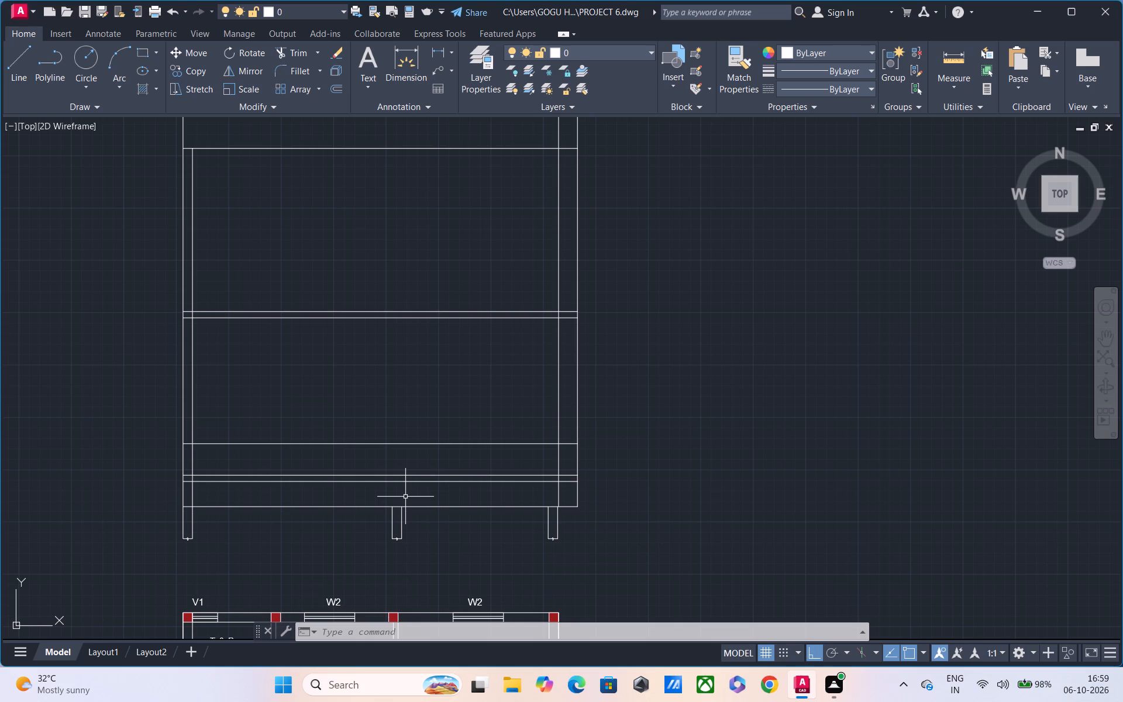
scroll(432, 524, down, 1)
middle_drag(422, 505, 419, 476)
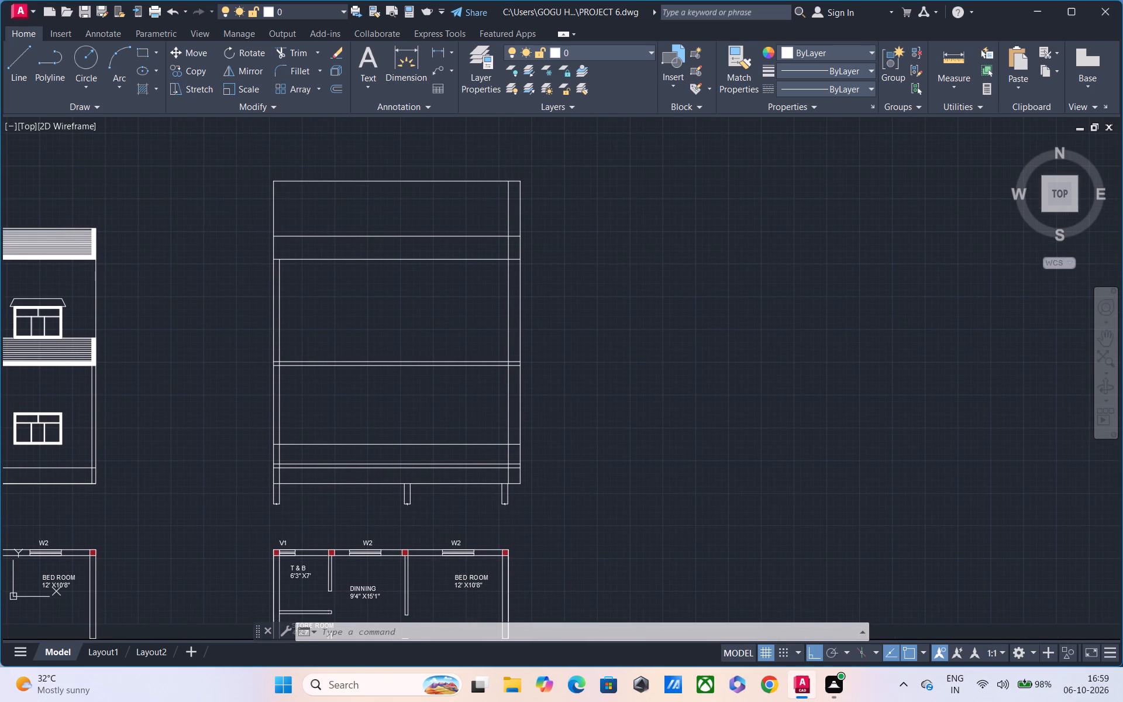
text(L)
key(space)
scroll(431, 477, up, 2)
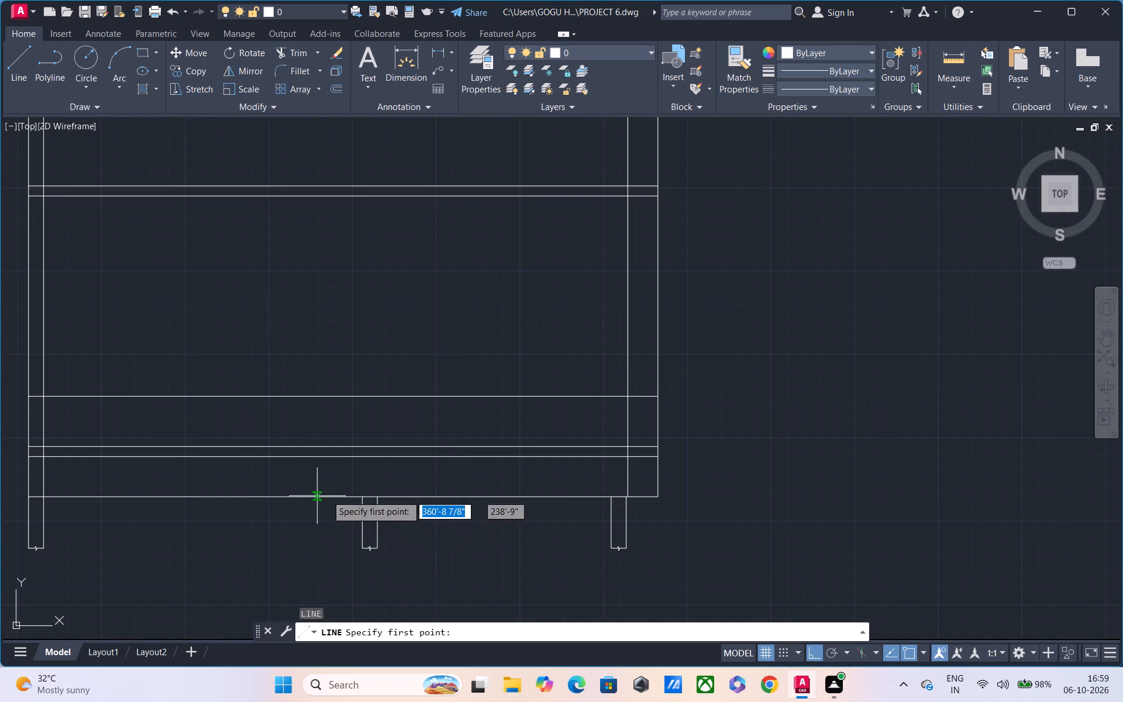
click(360, 498)
middle_drag(375, 264, 362, 477)
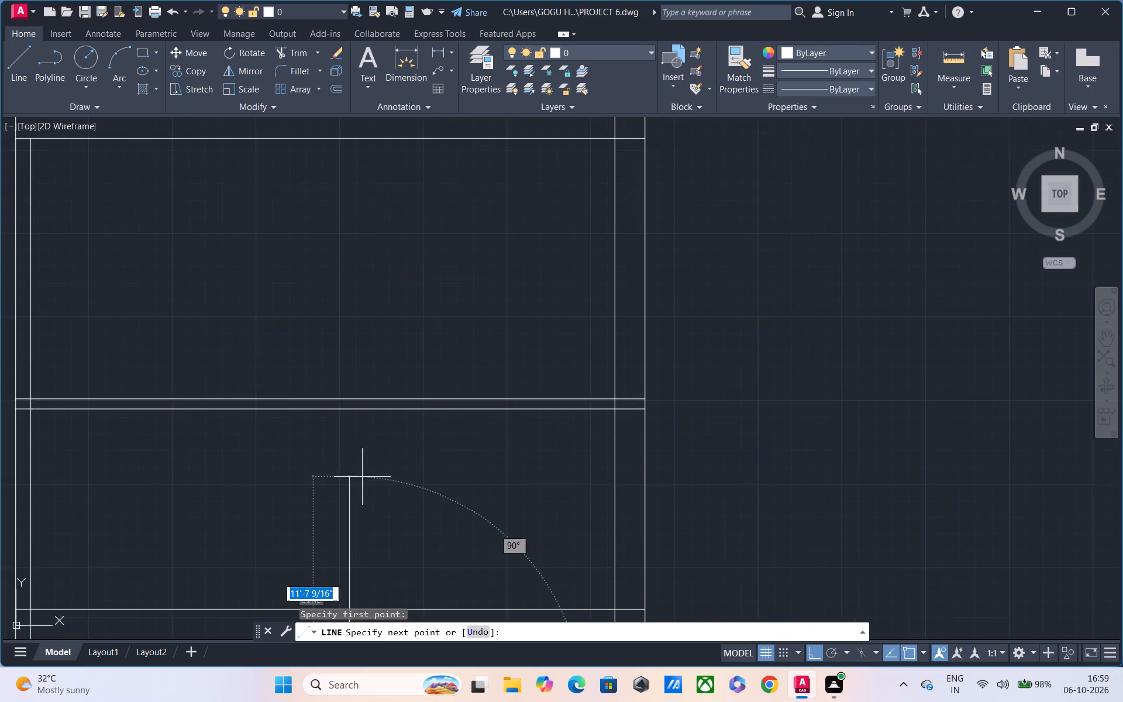
scroll(365, 409, down, 2)
middle_drag(361, 386, 360, 424)
click(359, 263)
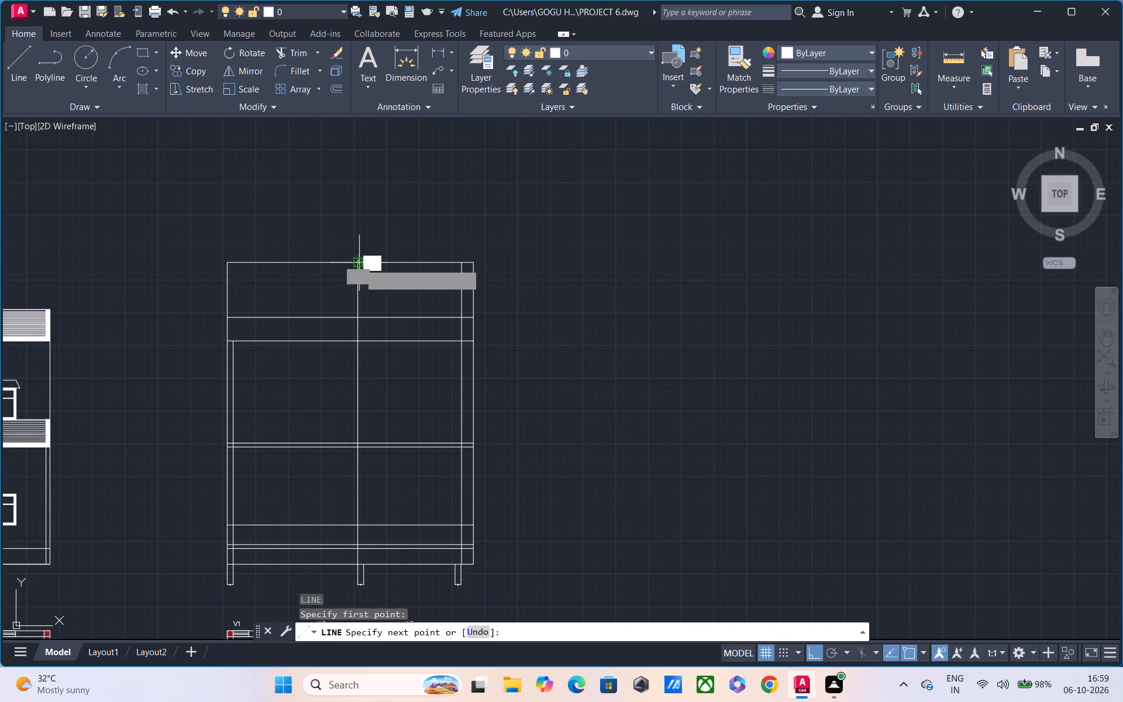
text(9")
key(Return)
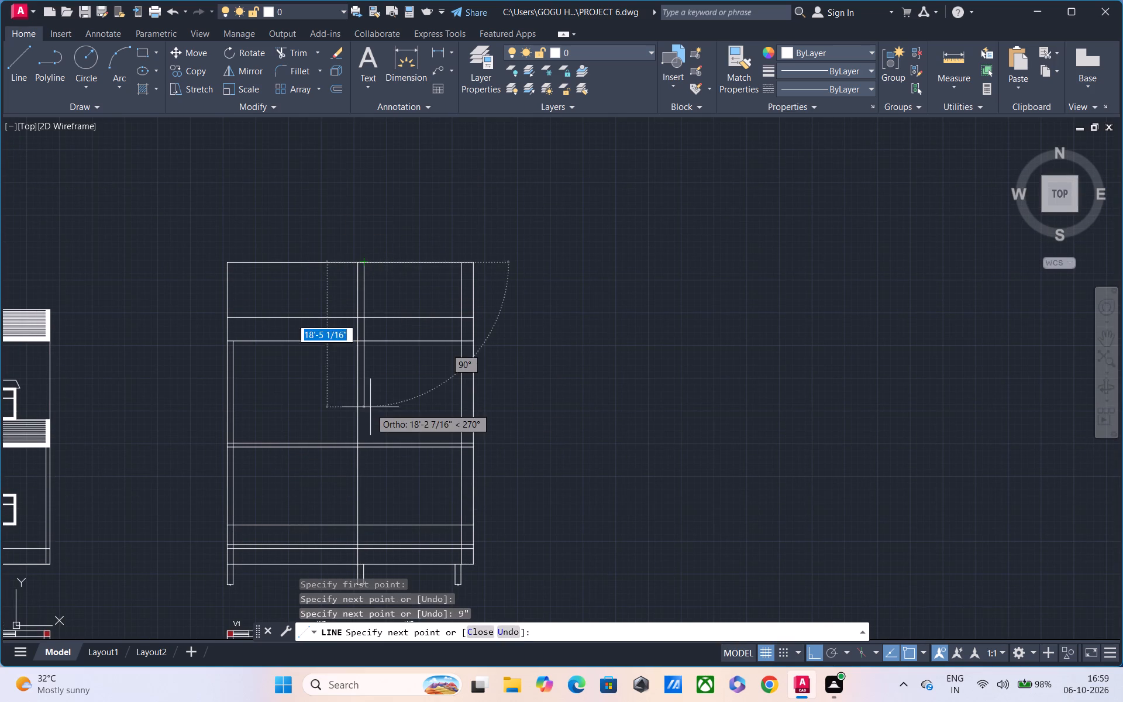
middle_drag(370, 414, 354, 125)
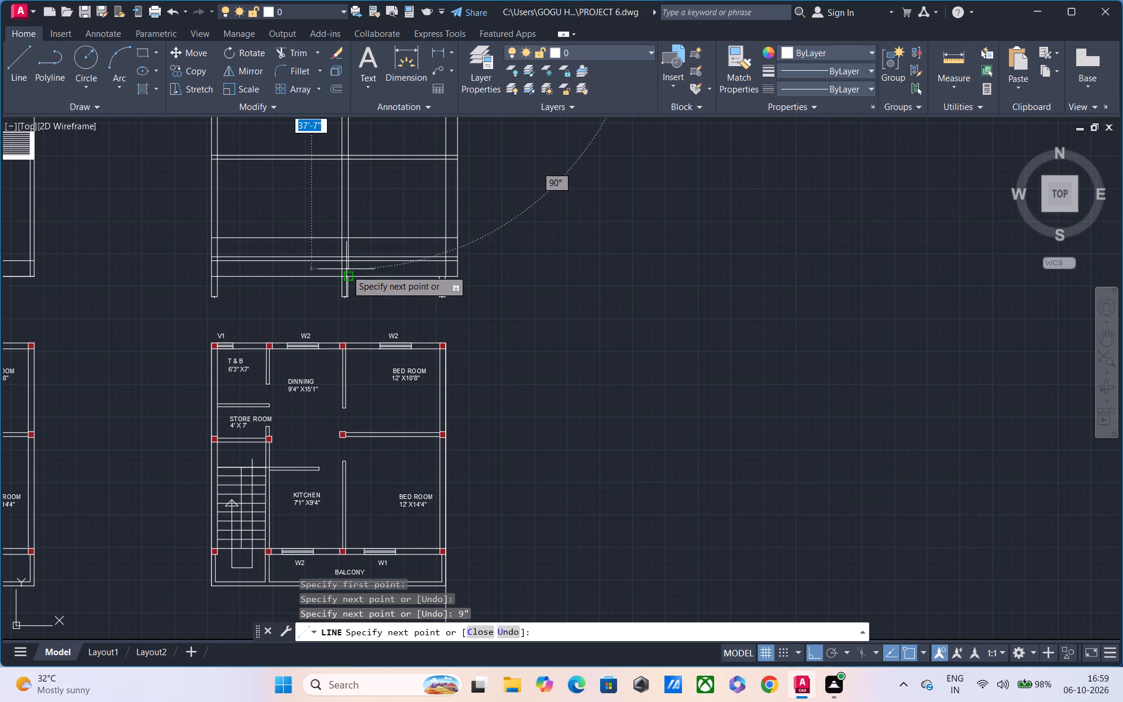
click(350, 277)
middle_drag(360, 303, 357, 361)
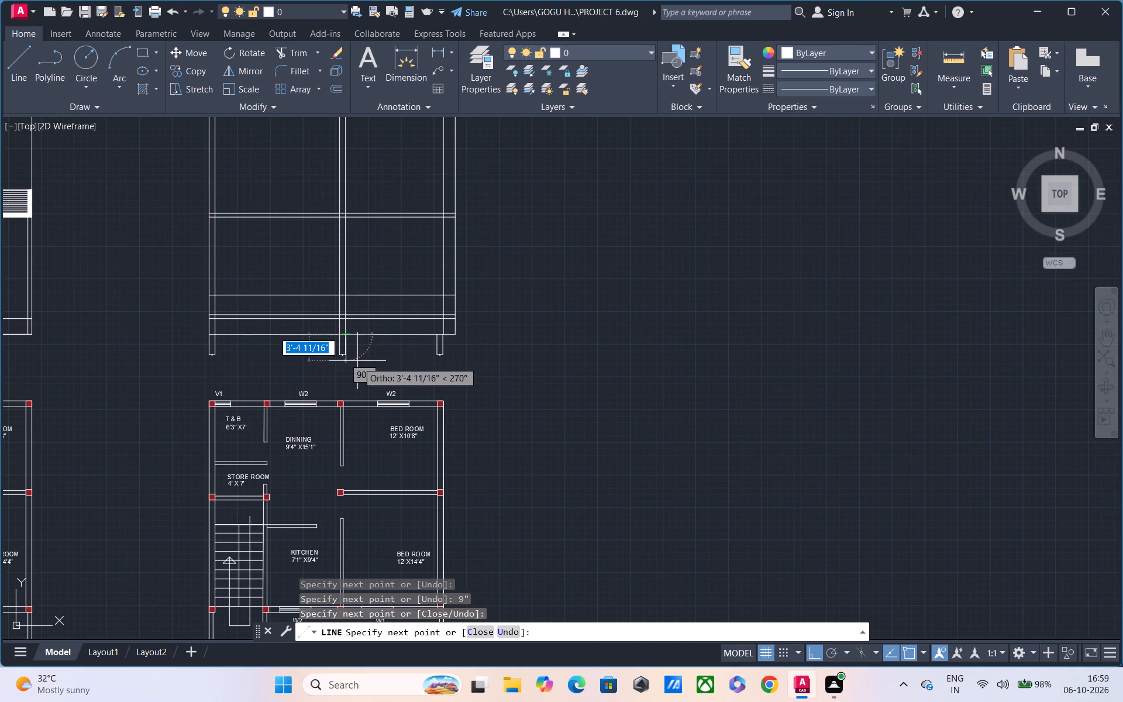
key(Escape)
middle_drag(360, 349, 314, 430)
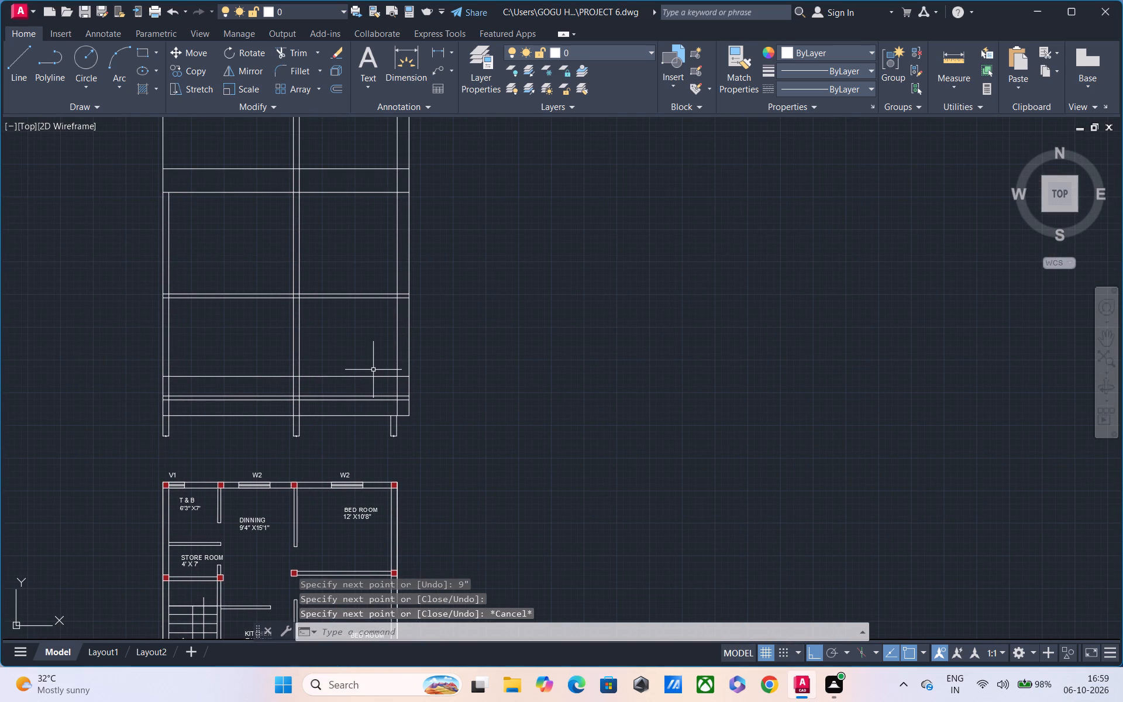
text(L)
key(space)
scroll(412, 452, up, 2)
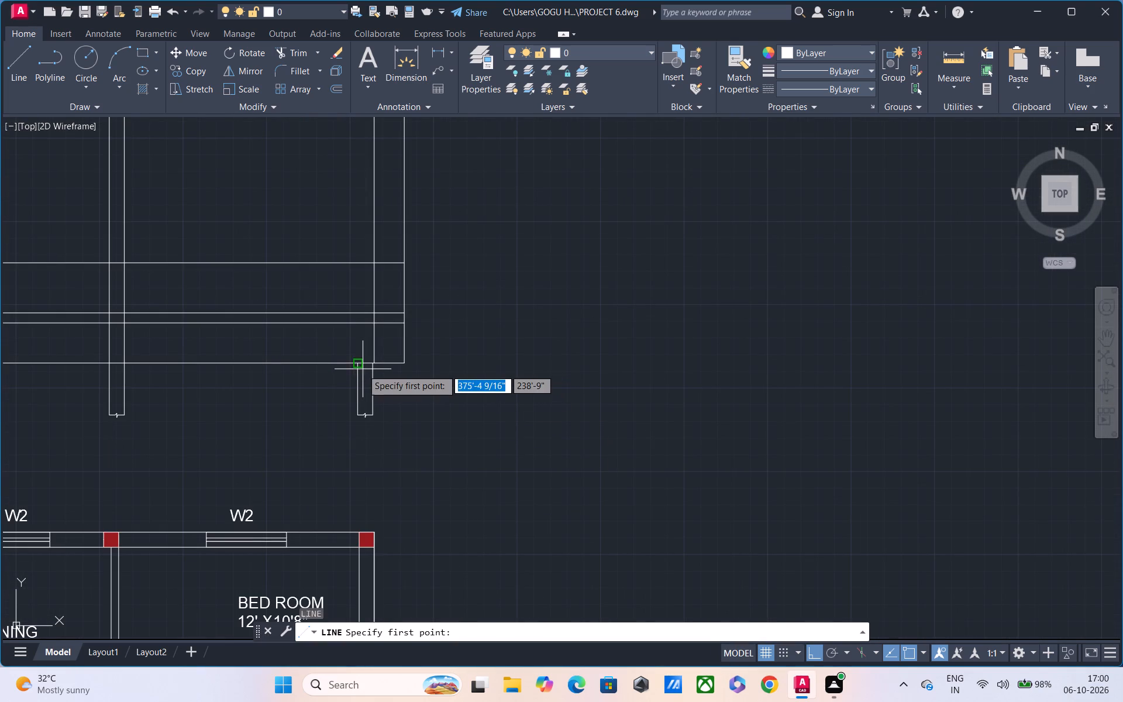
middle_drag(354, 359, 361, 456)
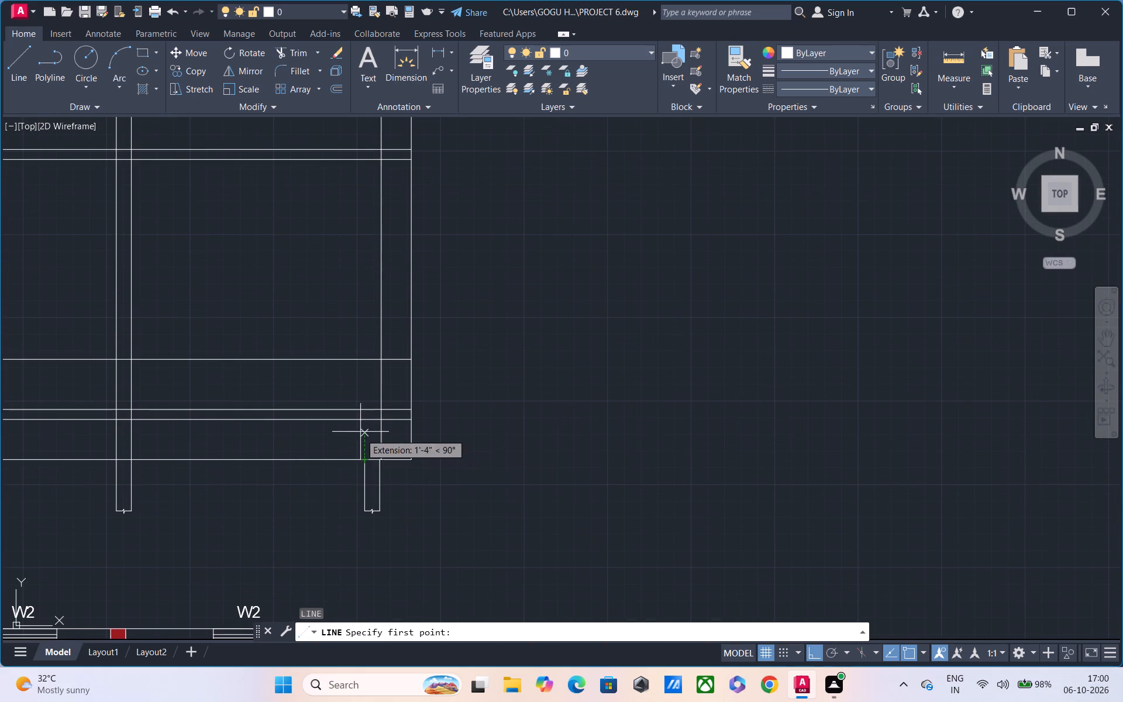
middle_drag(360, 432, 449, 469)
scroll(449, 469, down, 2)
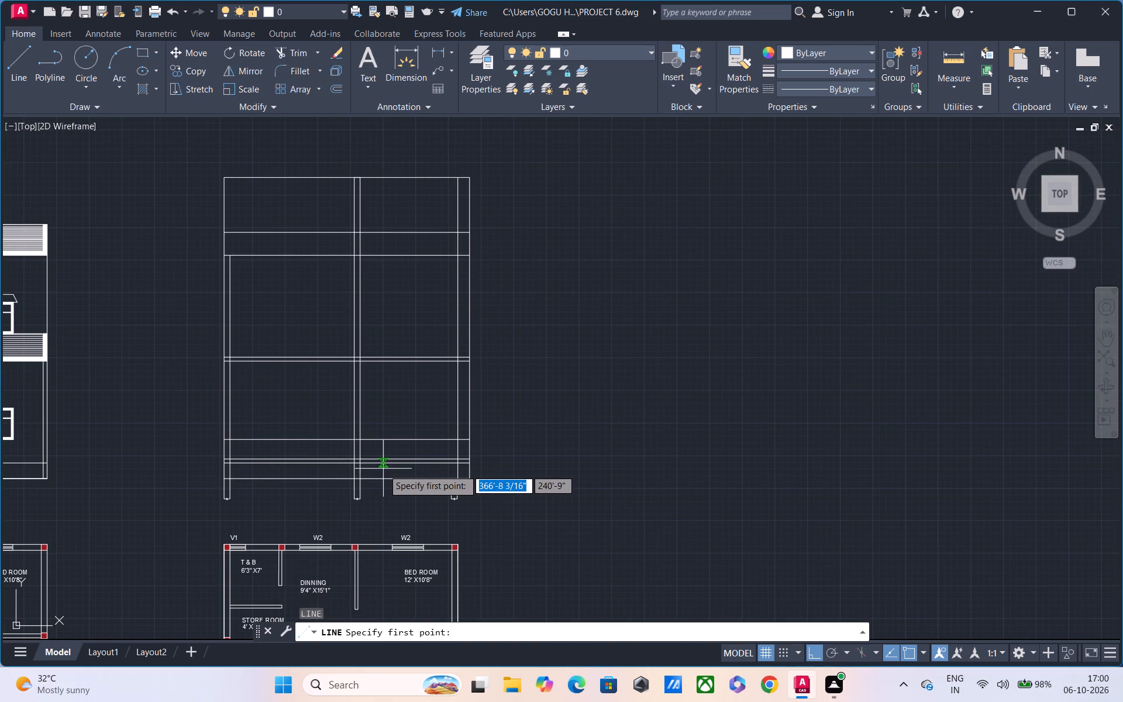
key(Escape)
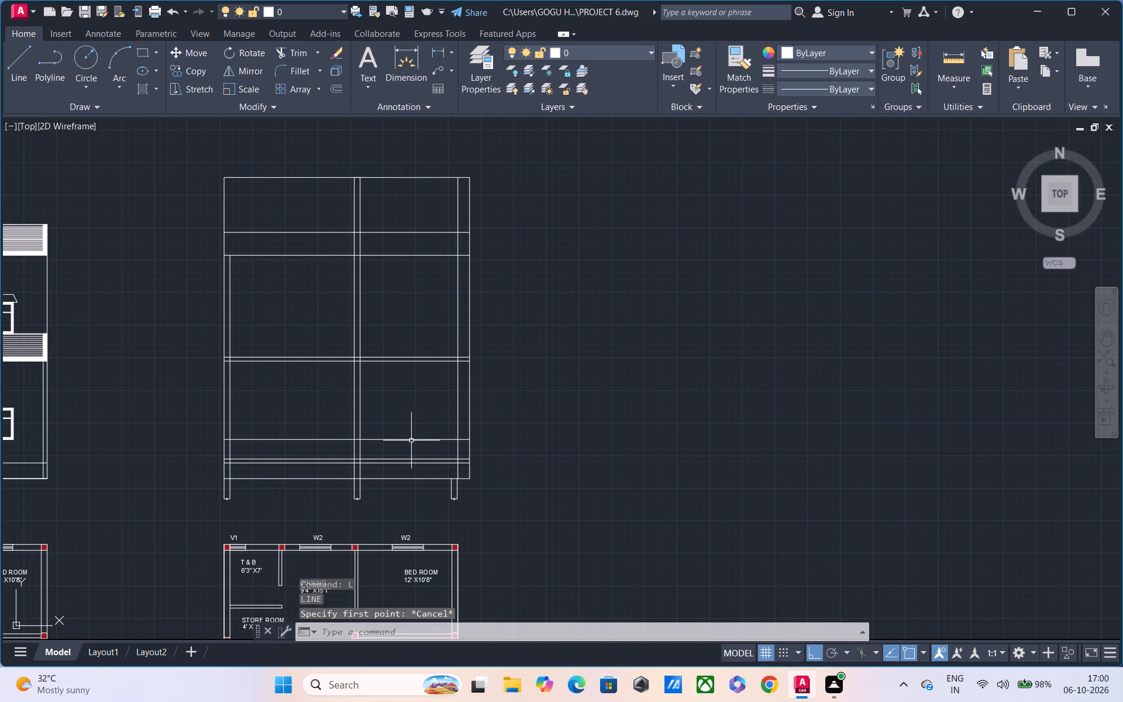
Delete the single horizontal line just above the ground-floor slab's double lines.
click(411, 440)
key(Delete)
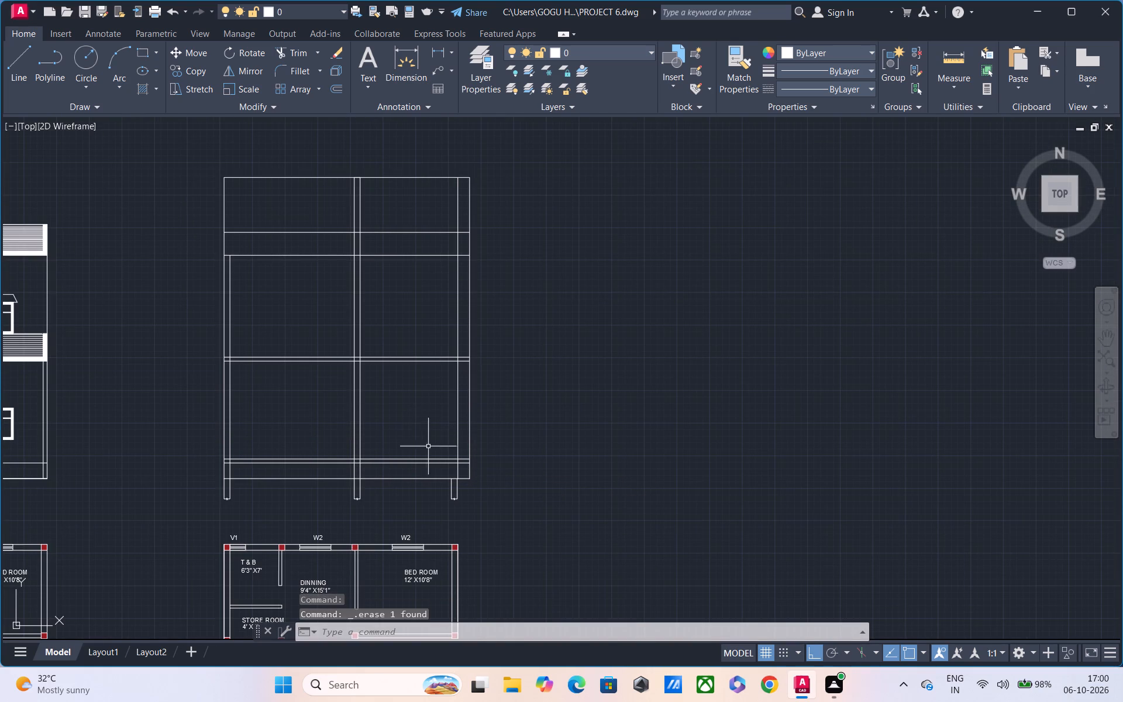
Draw a door rectangle about 3'-8" wide and 6'-10" high on the ground-floor line, against the middle wall's right face.
scroll(416, 443, up, 1)
middle_drag(416, 442, 422, 380)
middle_drag(421, 383, 421, 398)
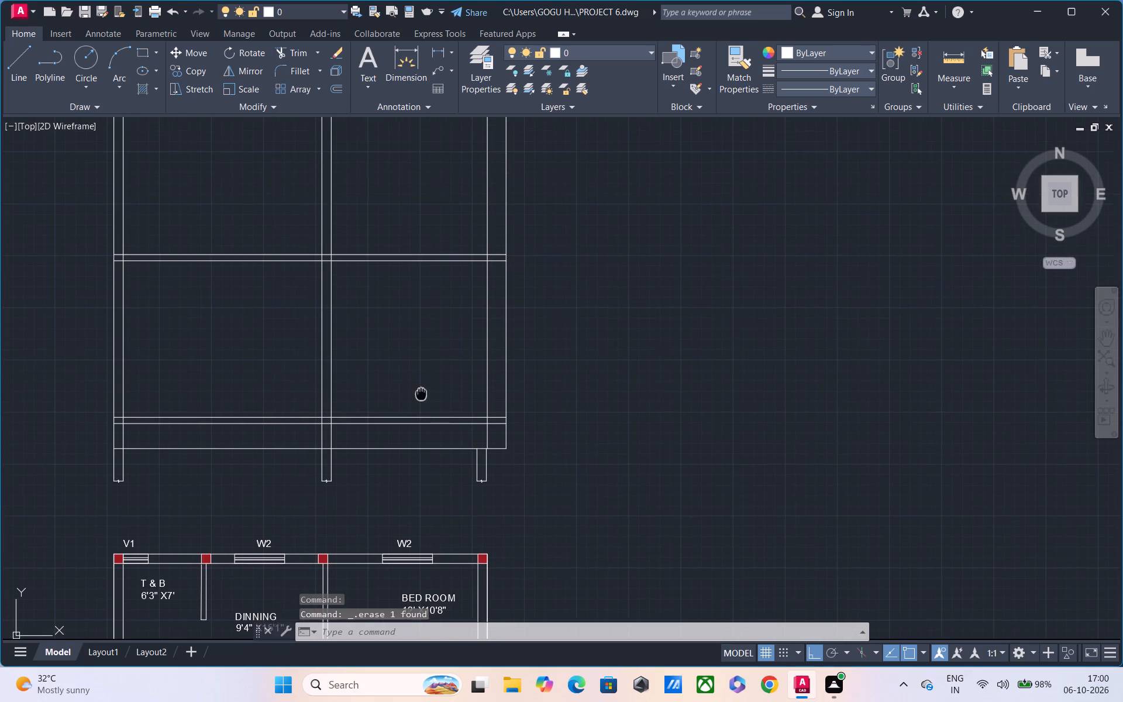
middle_drag(421, 398, 421, 402)
middle_drag(242, 418, 290, 421)
scroll(156, 439, up, 1)
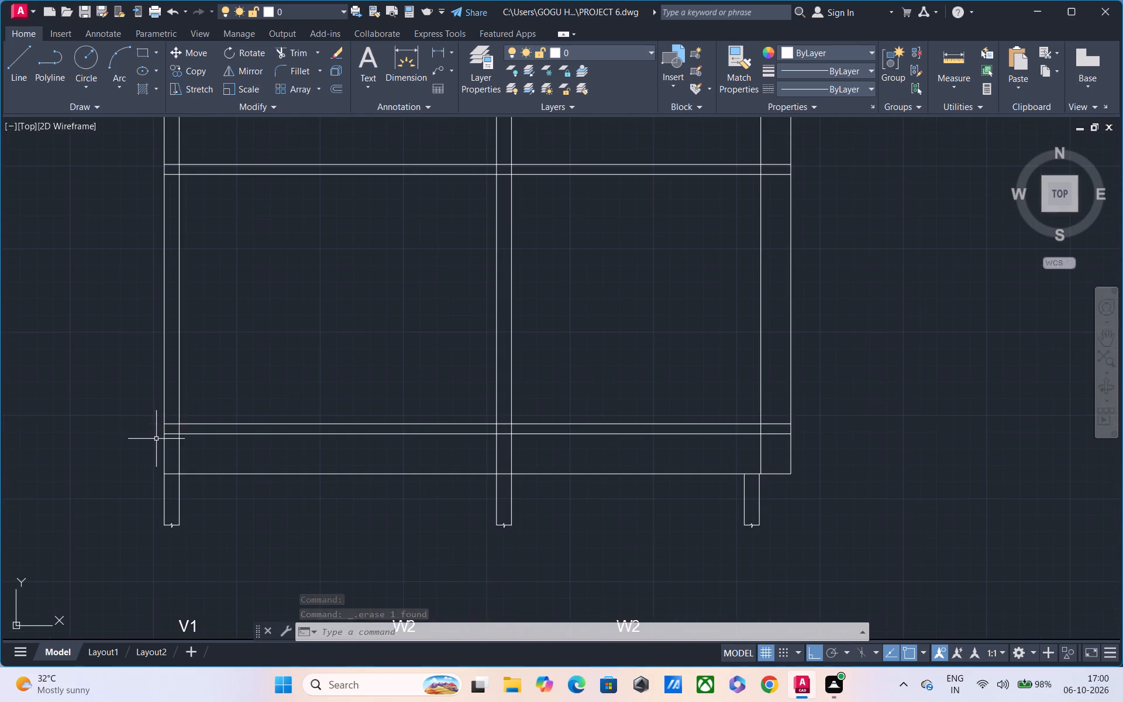
scroll(186, 439, down, 1)
middle_drag(194, 453, 172, 504)
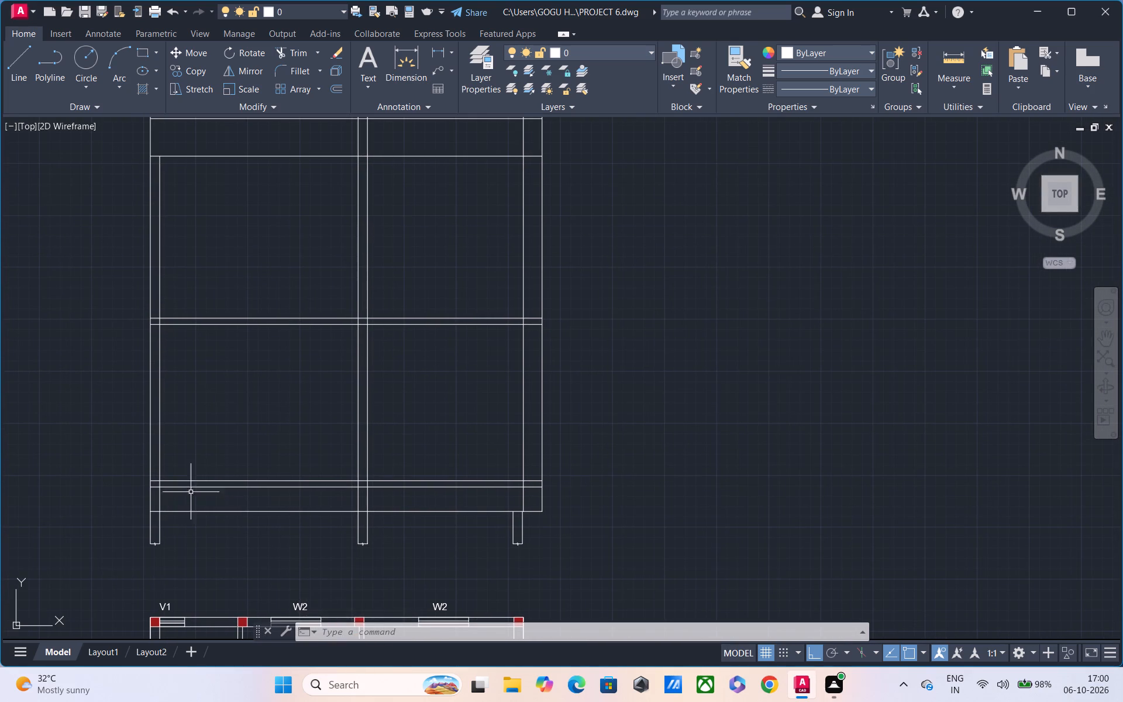
middle_drag(259, 480, 133, 506)
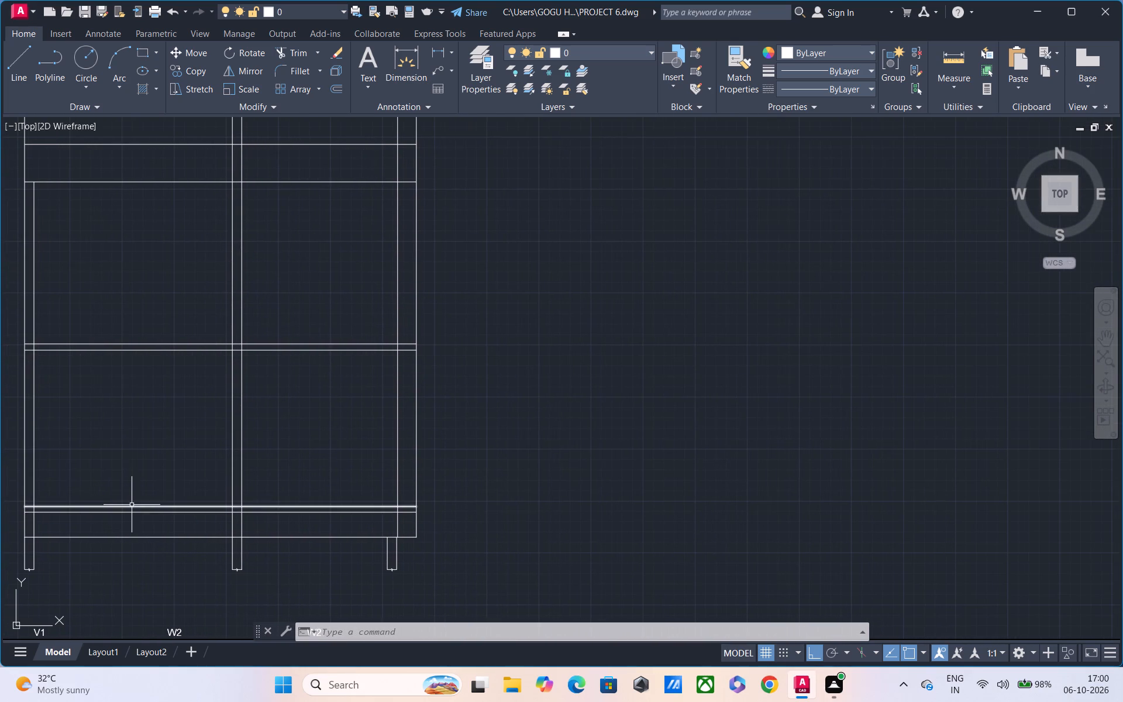
text(REC)
key(space)
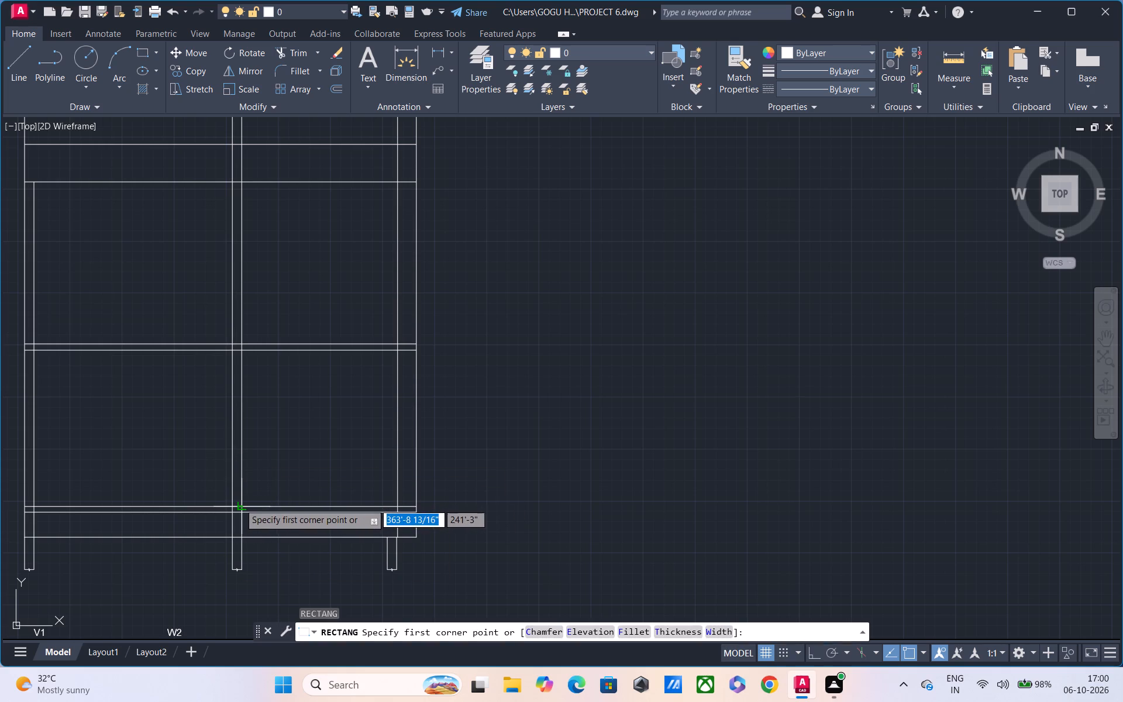
click(239, 503)
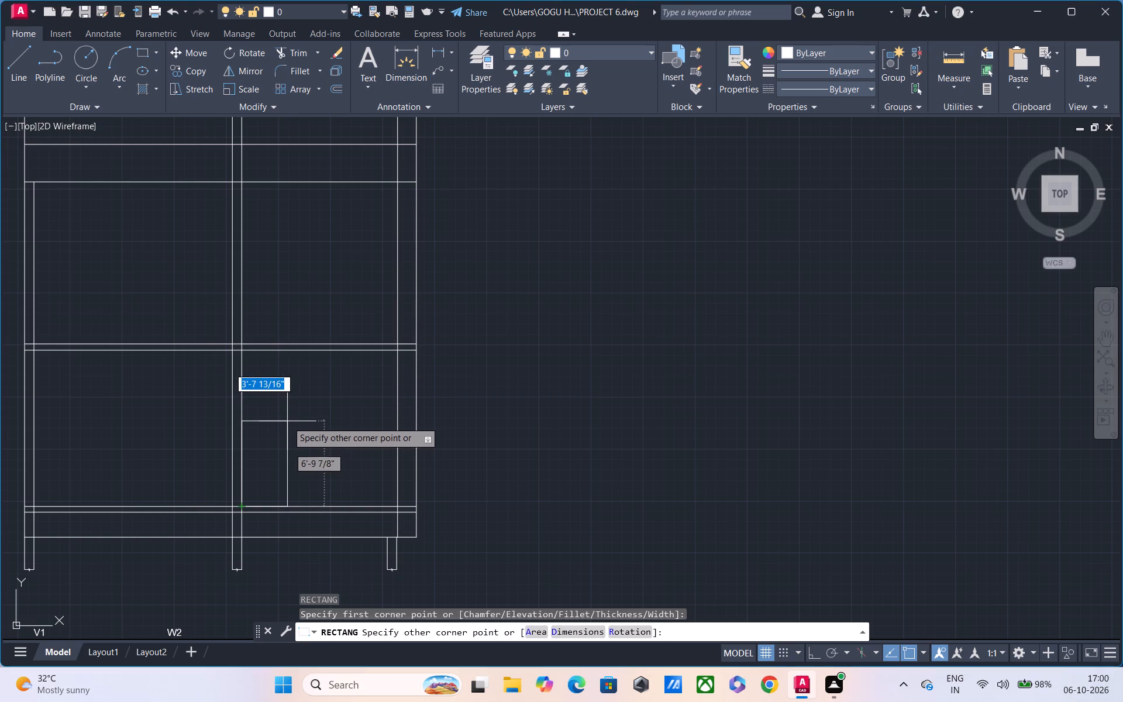
click(287, 421)
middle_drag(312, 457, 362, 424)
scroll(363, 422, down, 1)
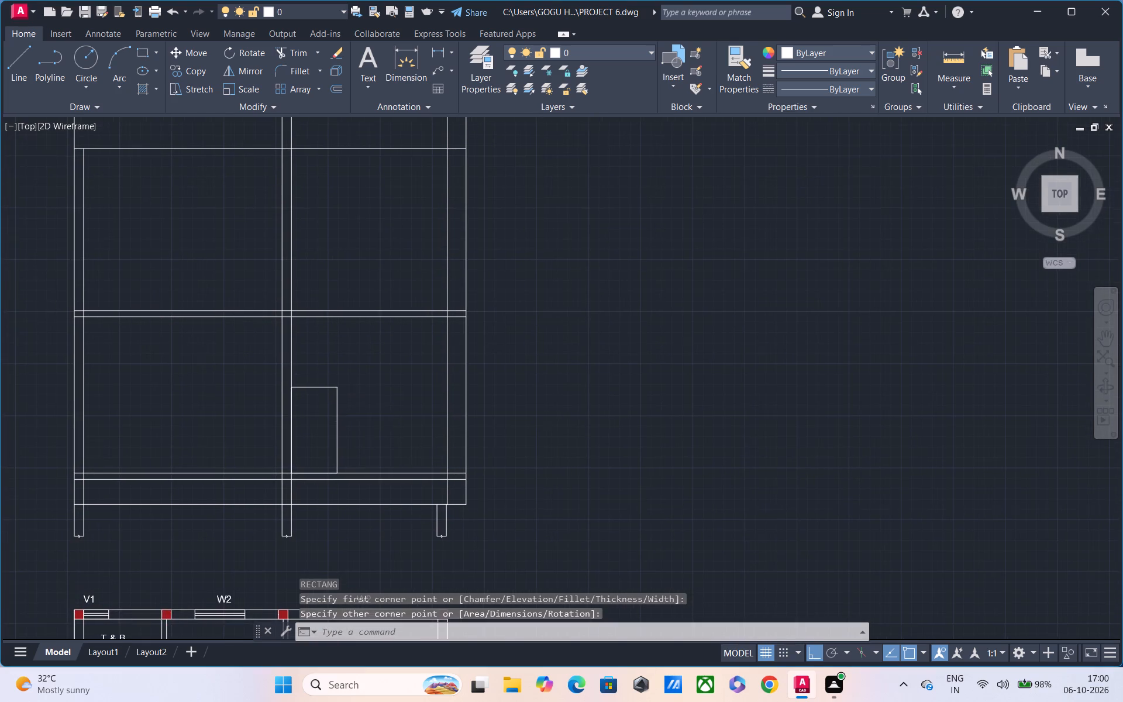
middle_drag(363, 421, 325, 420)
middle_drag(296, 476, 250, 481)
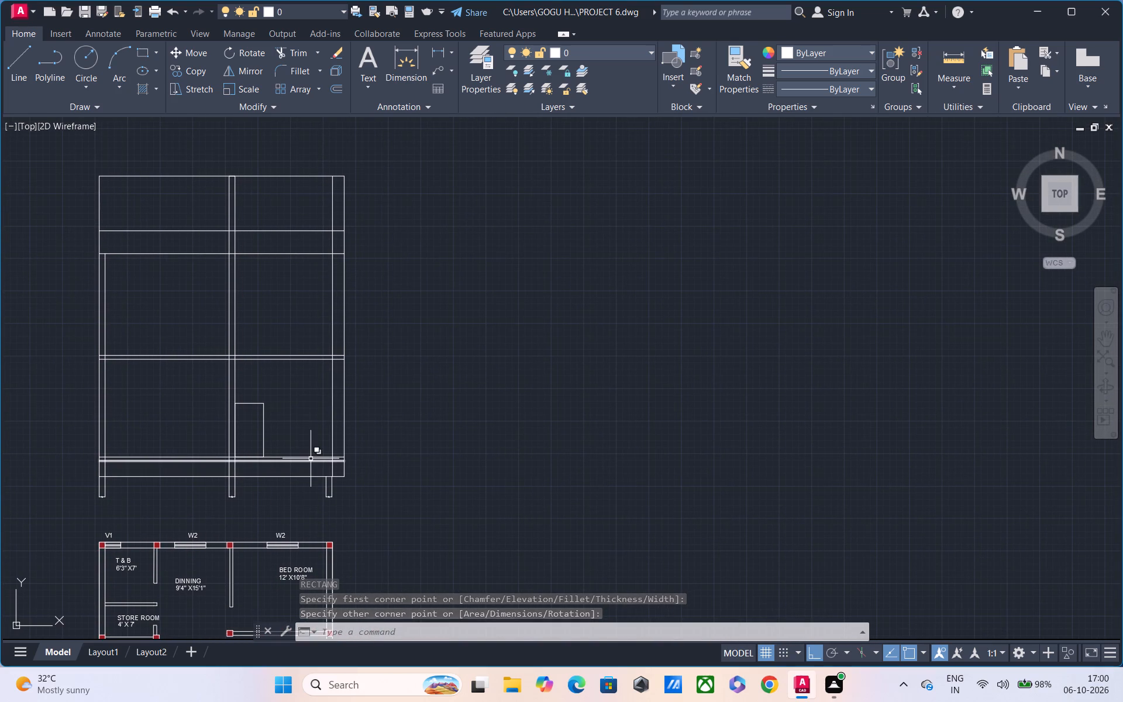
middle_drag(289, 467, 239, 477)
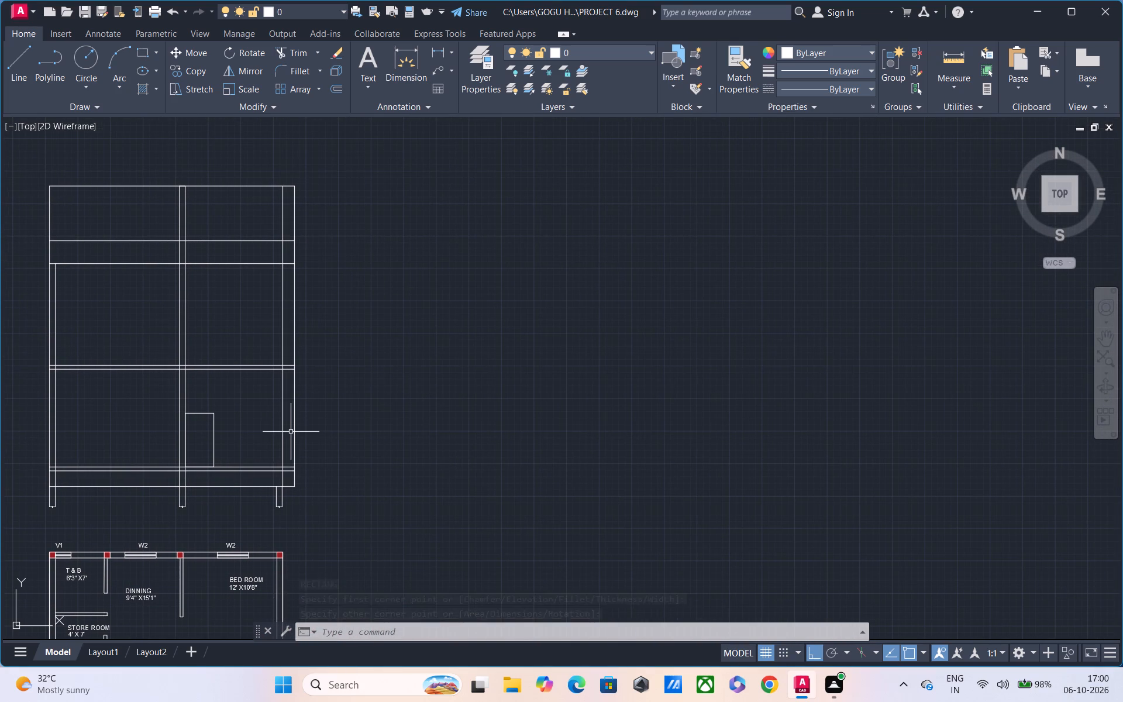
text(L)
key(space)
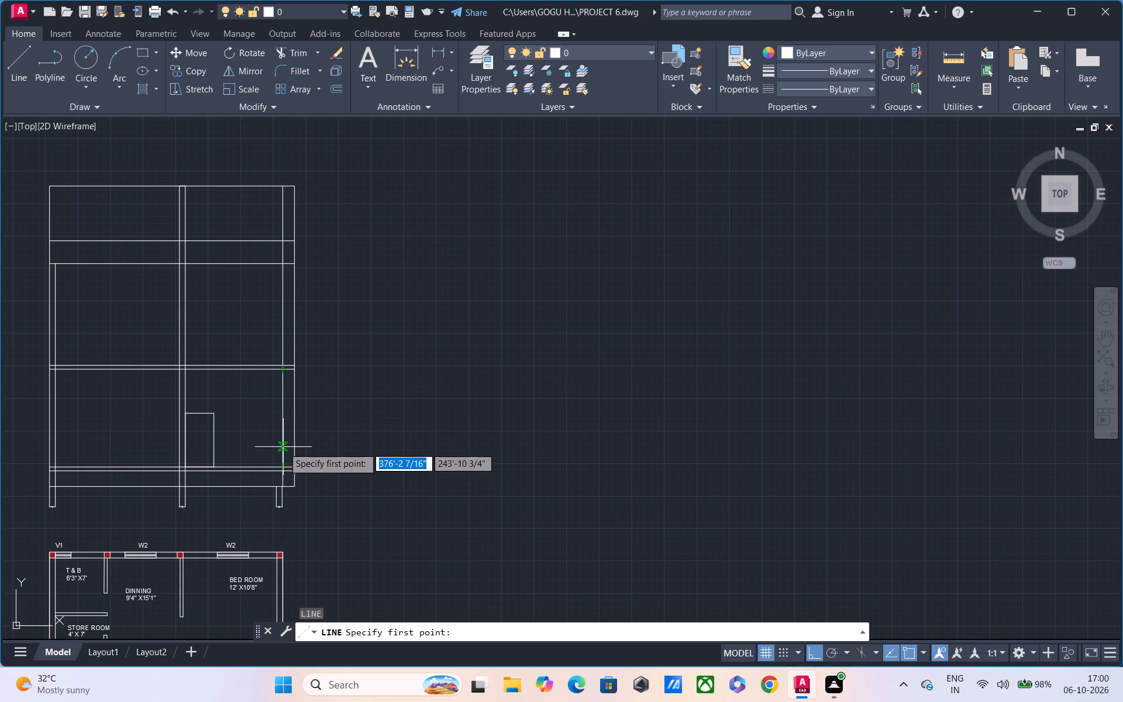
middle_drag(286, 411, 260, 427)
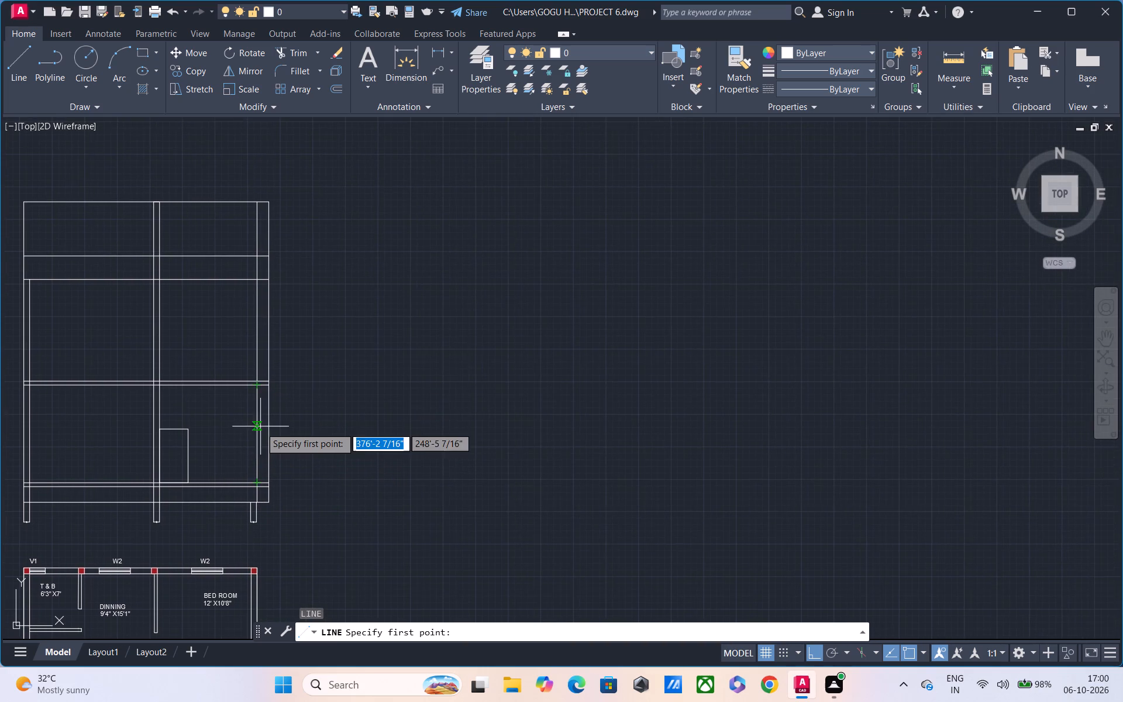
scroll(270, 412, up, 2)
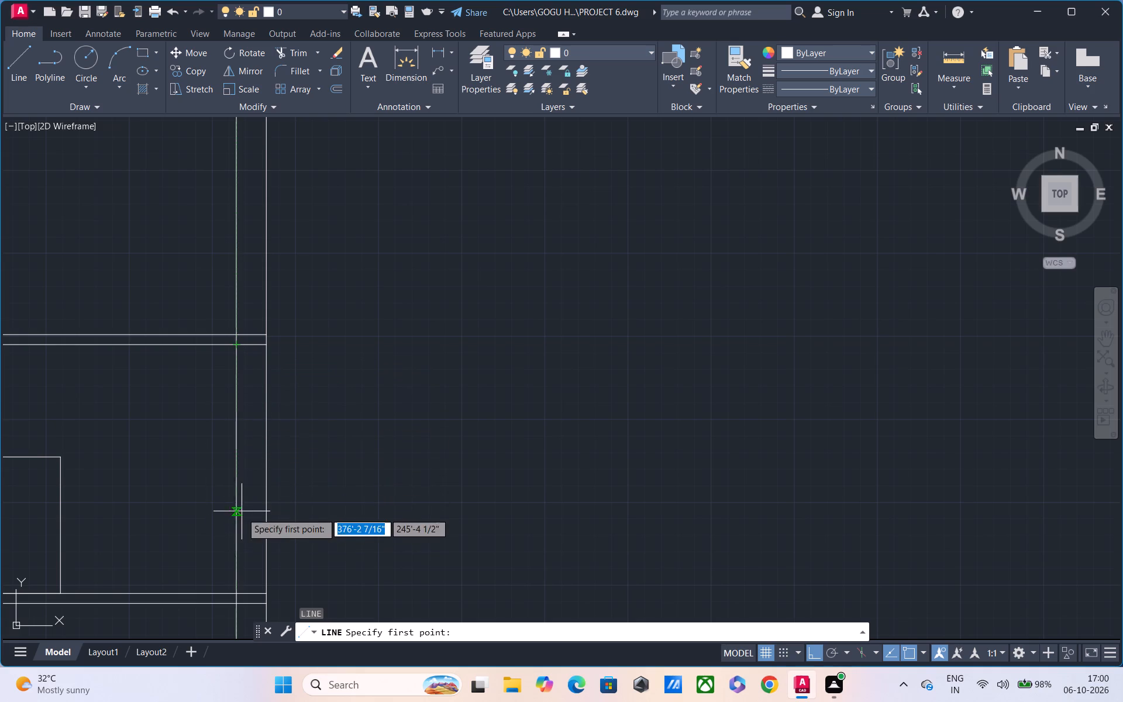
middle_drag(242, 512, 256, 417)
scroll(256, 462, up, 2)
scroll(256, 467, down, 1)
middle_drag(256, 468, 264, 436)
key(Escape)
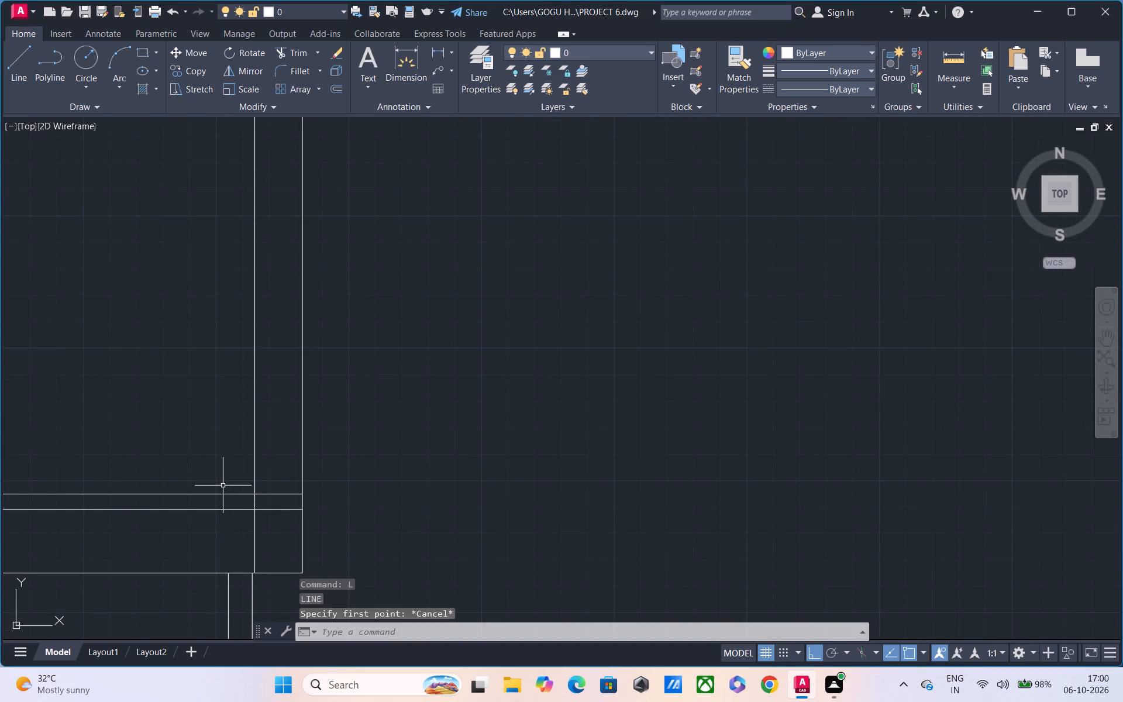
Trim the inner vertical line near the elevation's right edge where it crosses the ground-floor and first-floor slabs.
text(TR)
key(space)
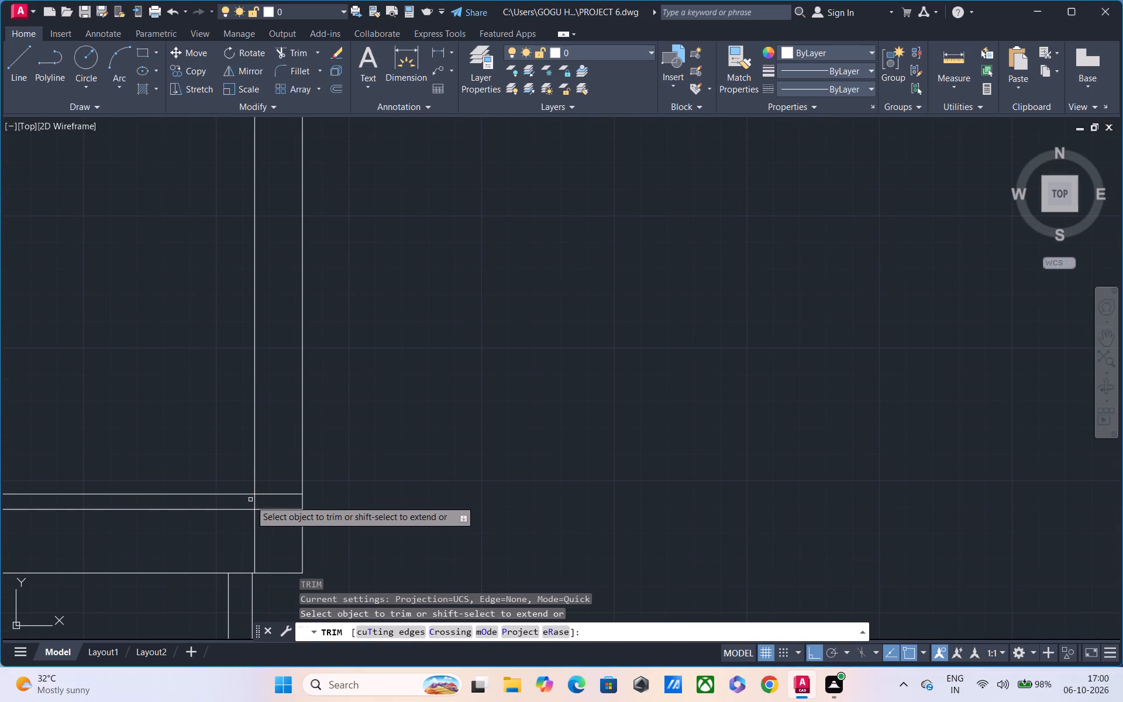
scroll(249, 502, up, 2)
drag(297, 512, 239, 508)
scroll(237, 508, down, 1)
middle_drag(236, 512, 235, 515)
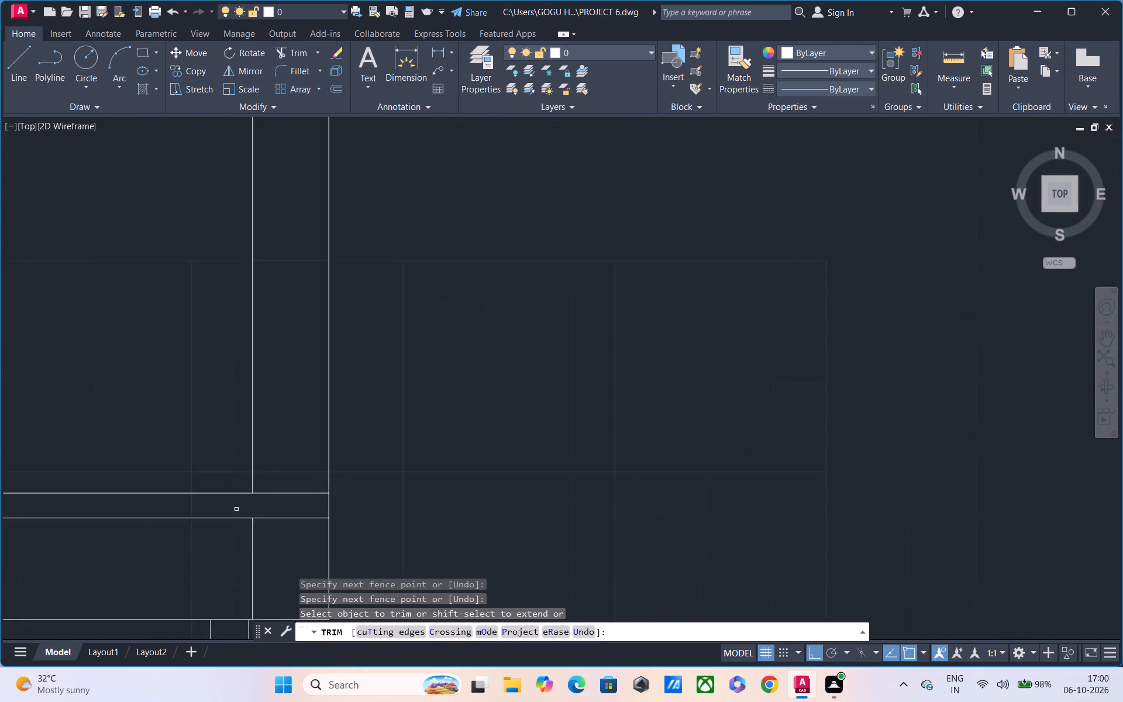
middle_drag(235, 515, 235, 565)
scroll(244, 479, down, 2)
middle_drag(253, 457, 260, 572)
scroll(250, 379, up, 2)
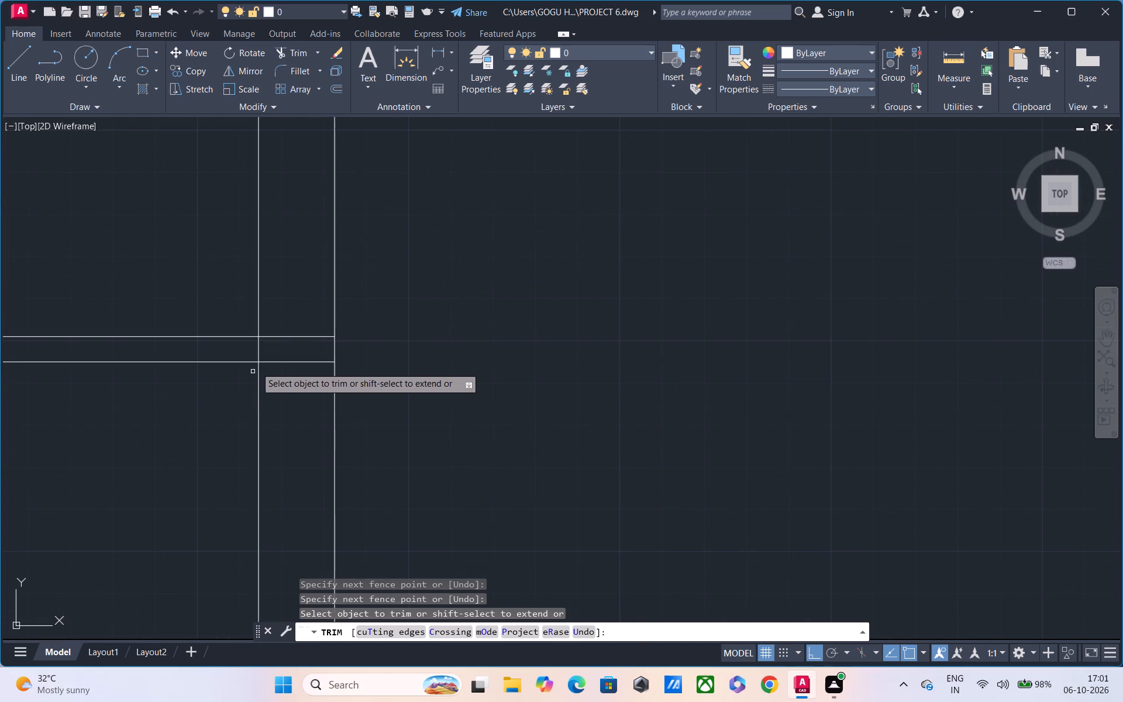
drag(268, 349, 246, 346)
scroll(245, 347, down, 2)
middle_drag(261, 408, 284, 365)
key(Escape)
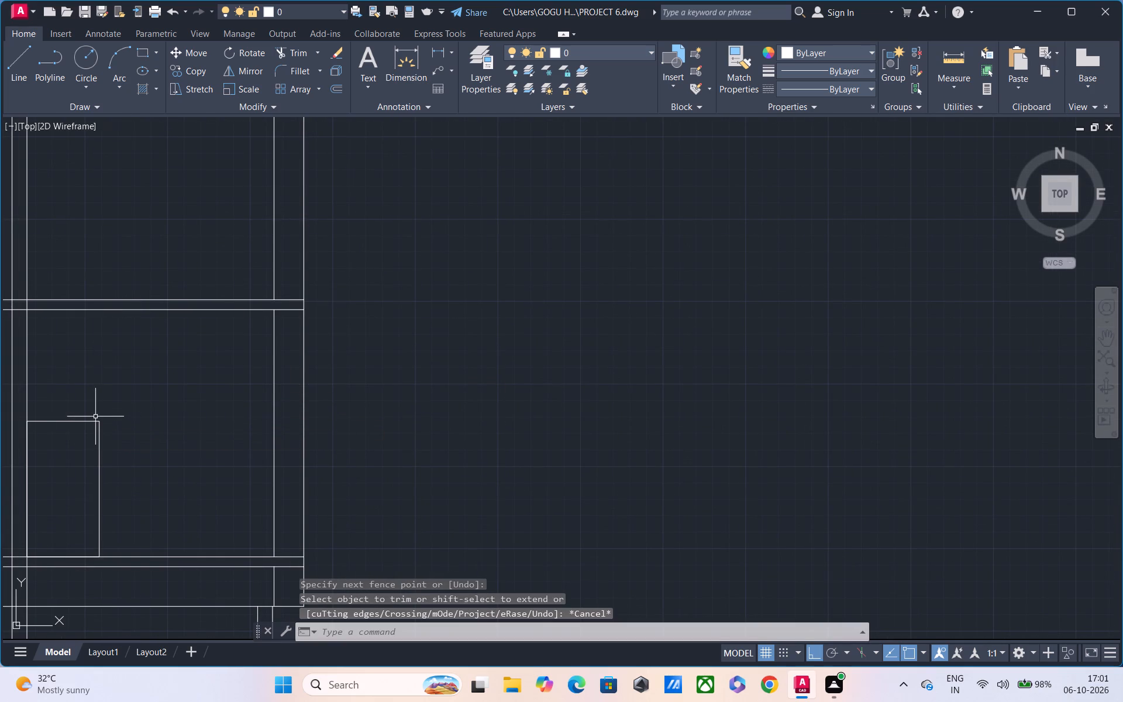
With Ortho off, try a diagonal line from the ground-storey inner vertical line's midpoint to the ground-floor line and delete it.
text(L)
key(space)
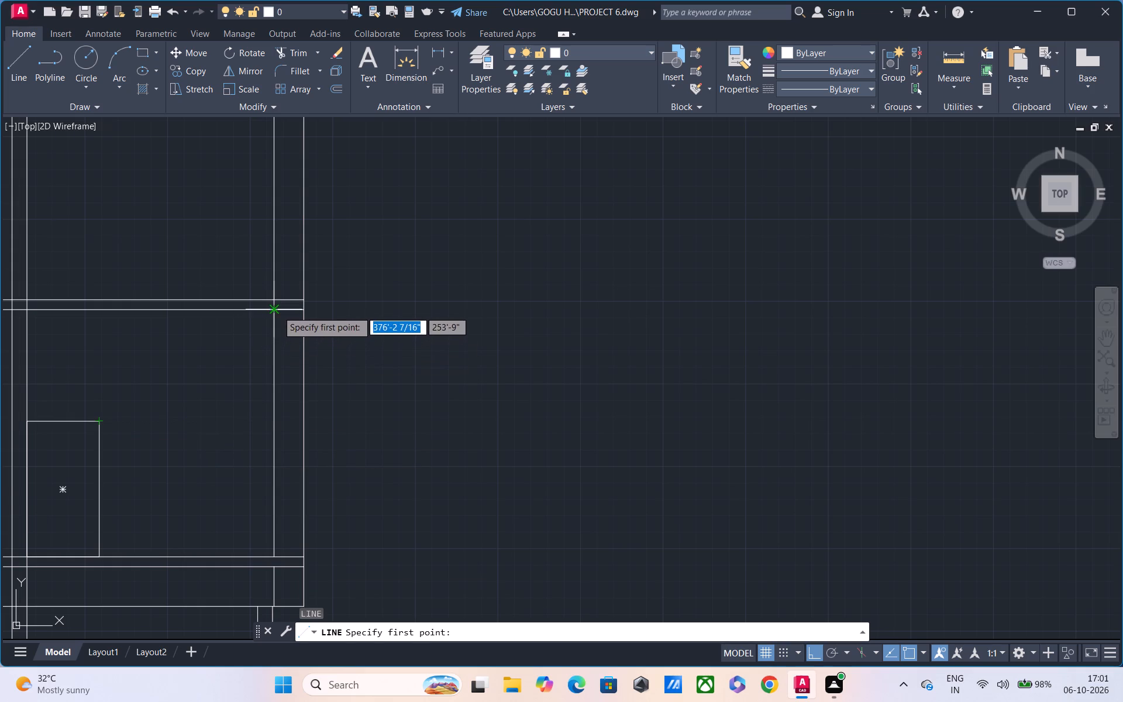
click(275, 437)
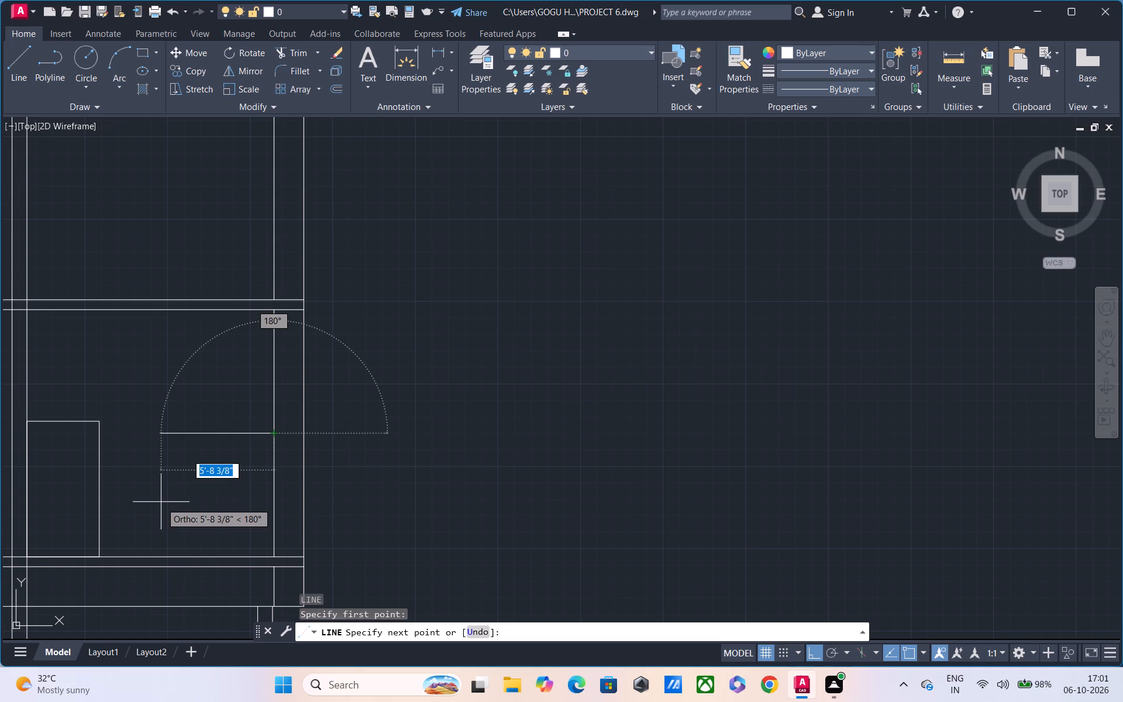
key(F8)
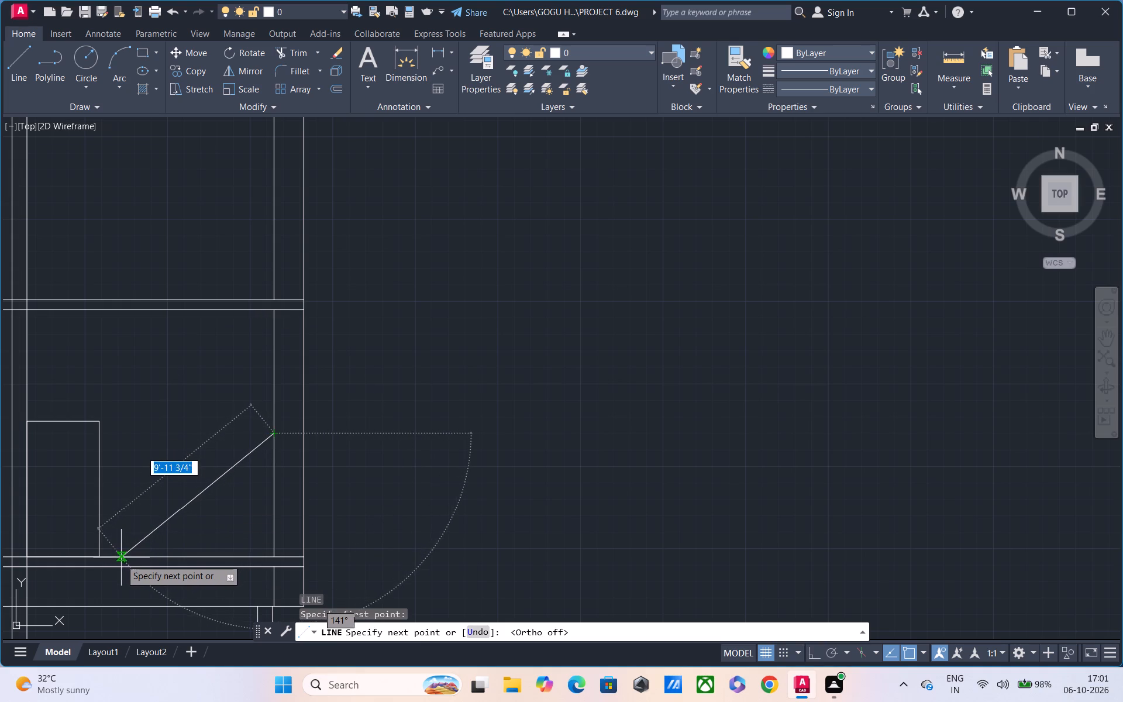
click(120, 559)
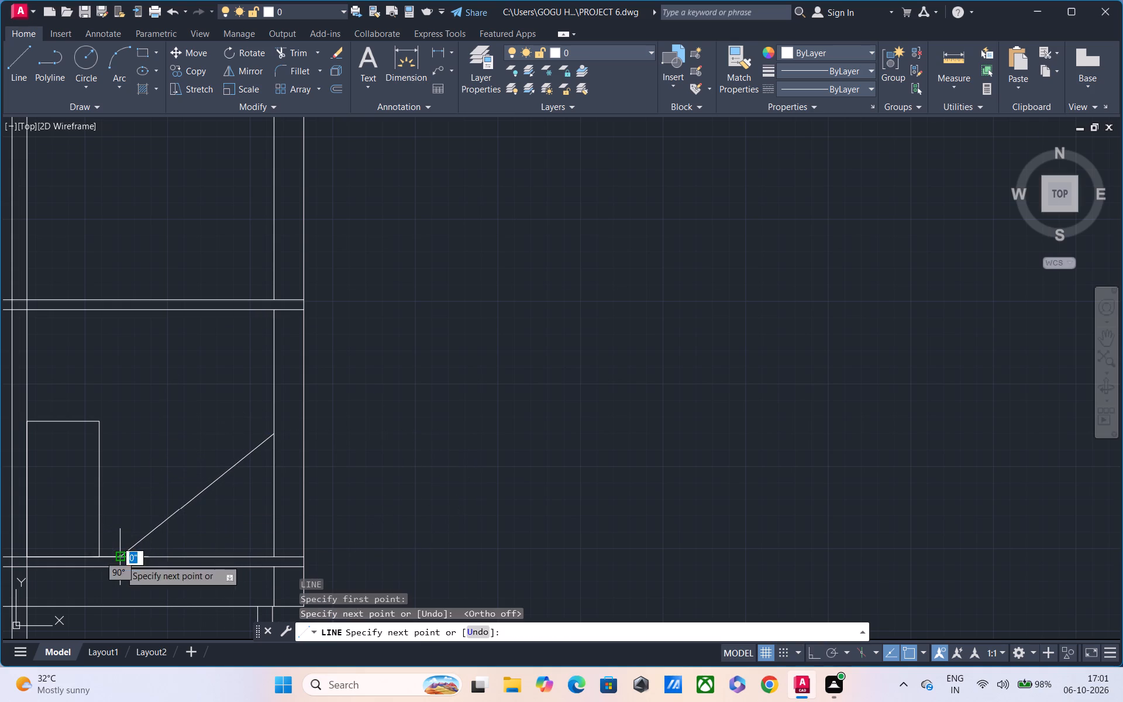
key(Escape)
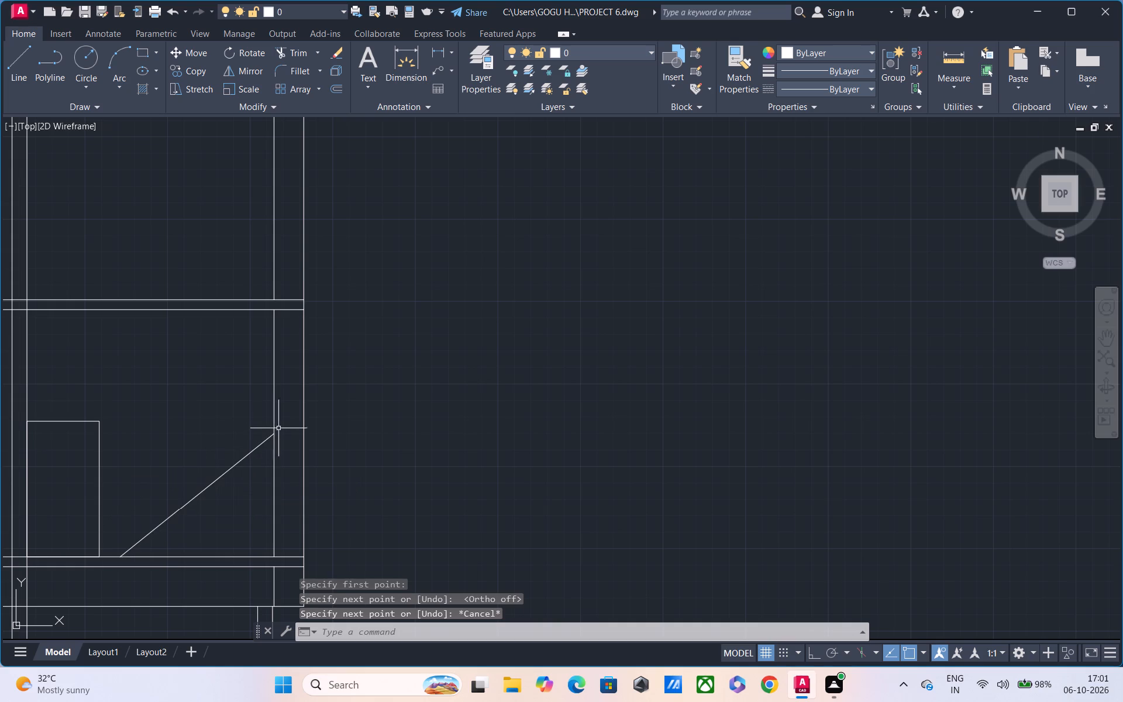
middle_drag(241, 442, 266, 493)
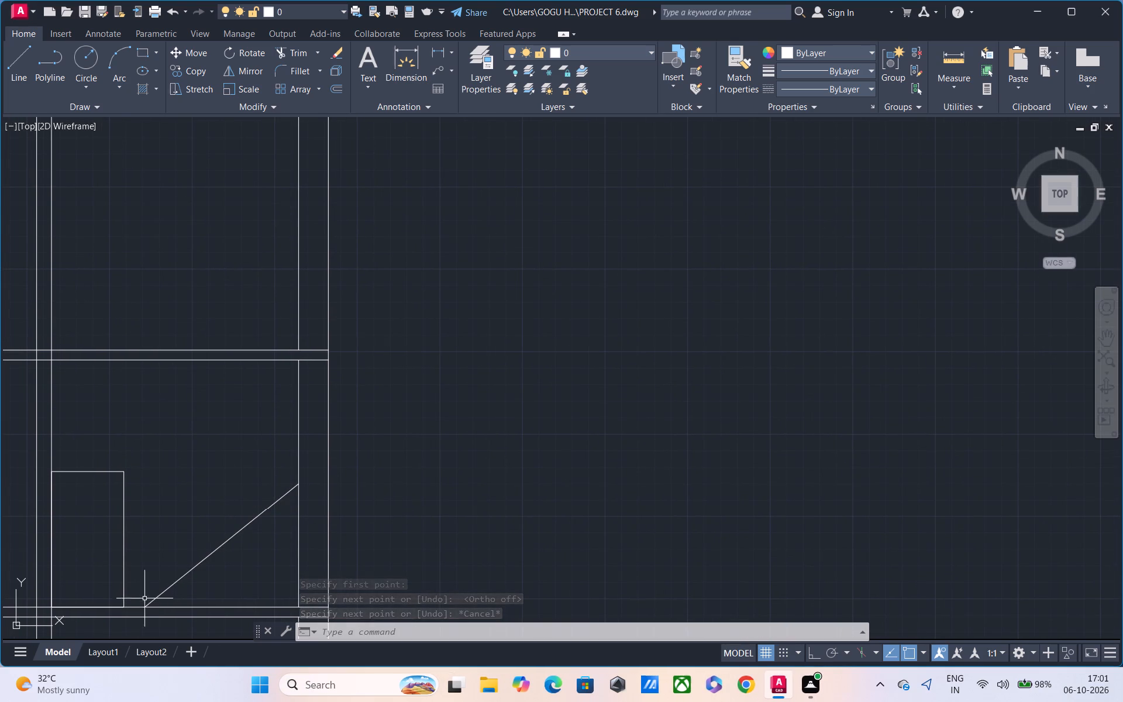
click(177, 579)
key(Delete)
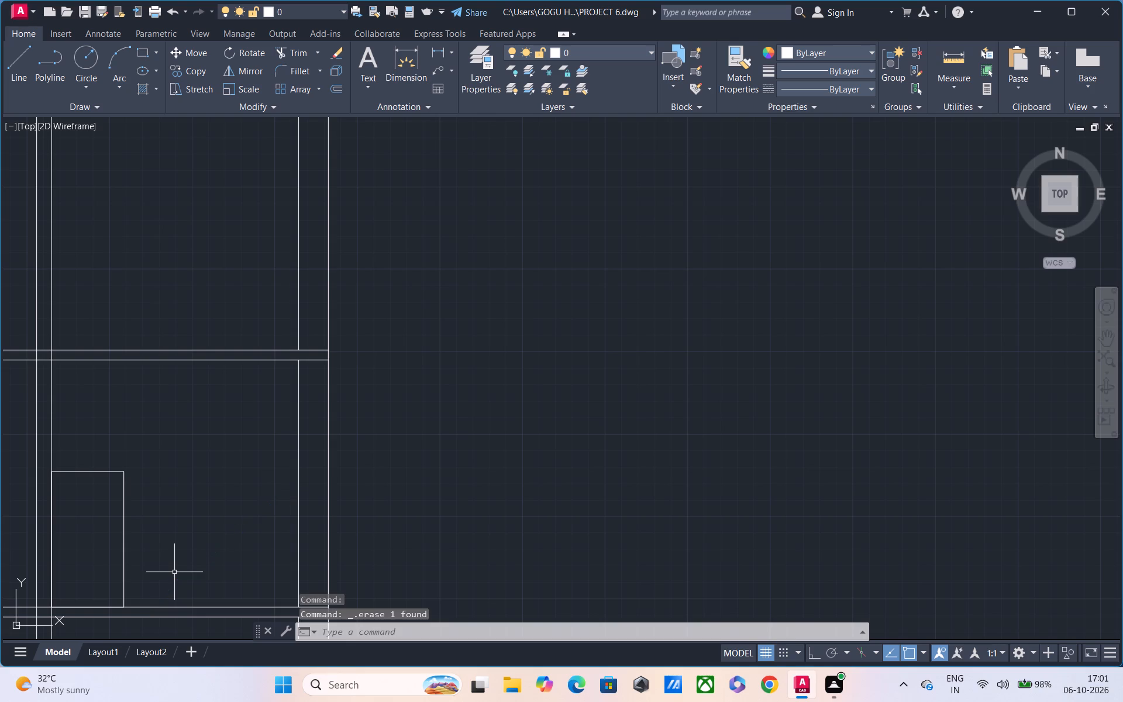
Draw a diagonal line from the midpoint of the ground-storey inner vertical line down to the ground-floor line, just right of the door.
text(L)
key(space)
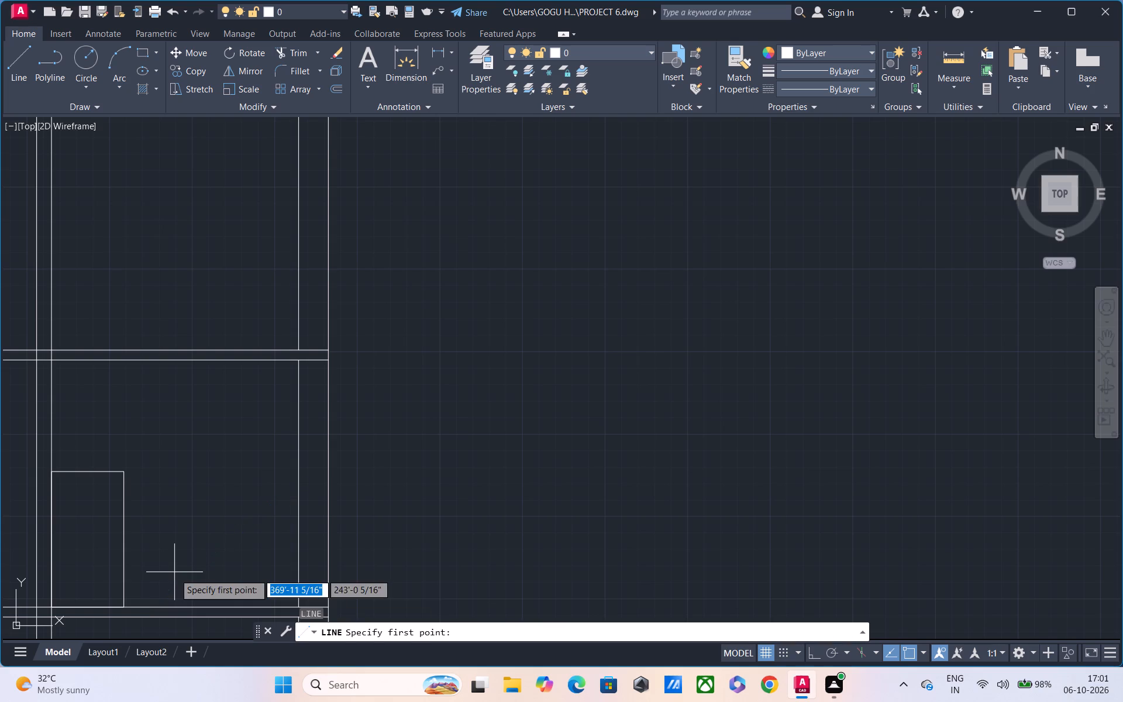
click(298, 485)
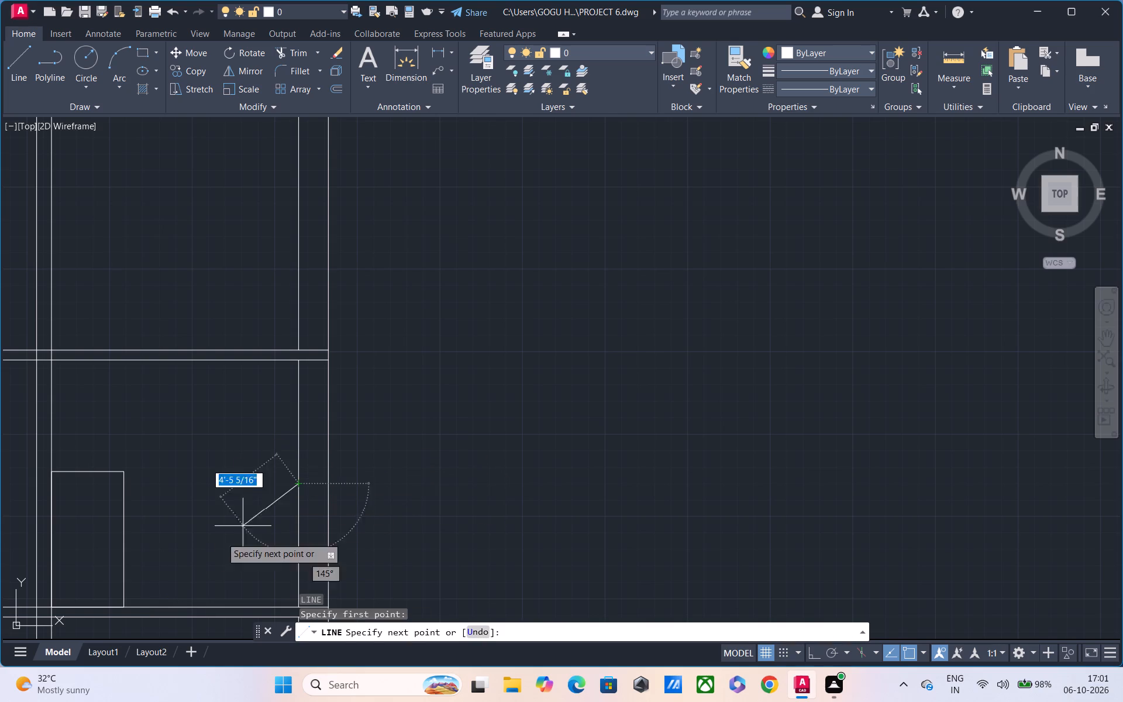
click(136, 608)
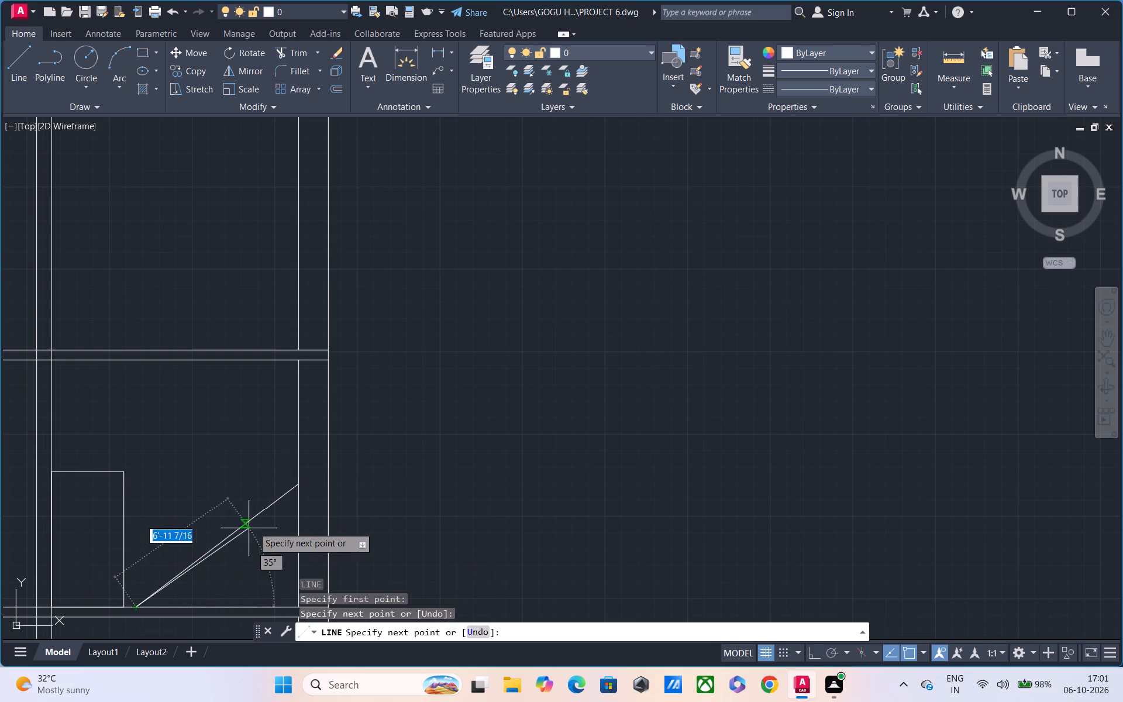
key(Escape)
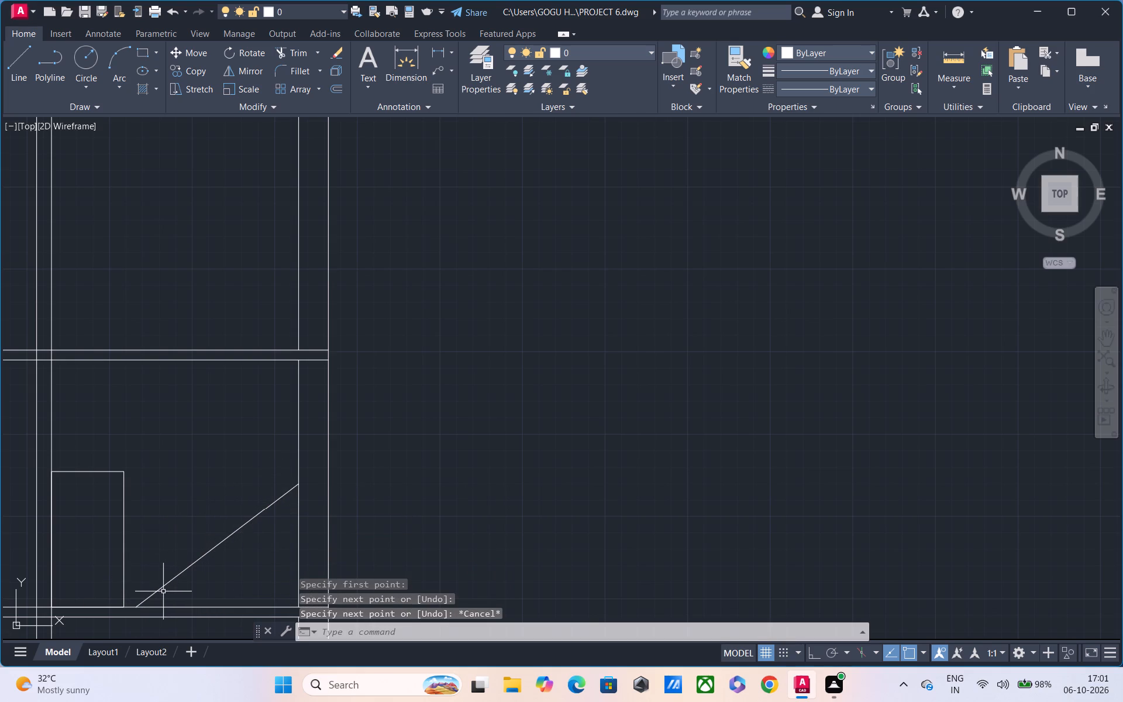
Draw a matching diagonal about 10'-3 13/16" long from the same midpoint up to the first-floor slab's underside, using a temporary vertical guide that is erased.
text(L)
key(space)
click(140, 608)
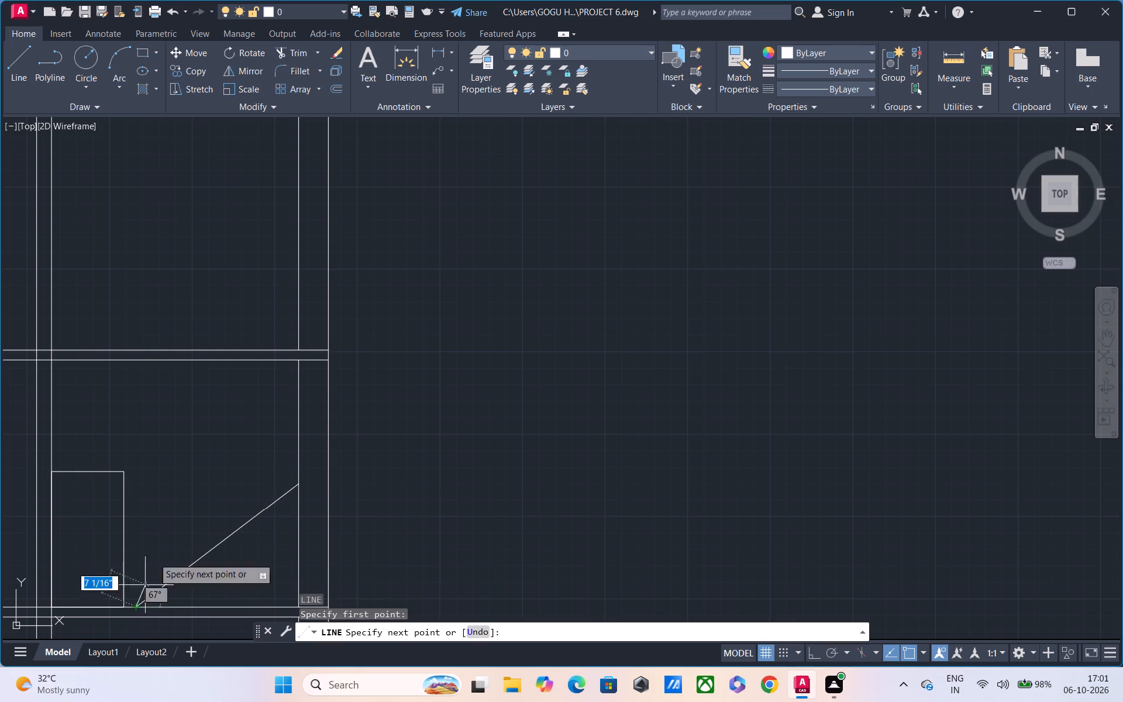
click(136, 358)
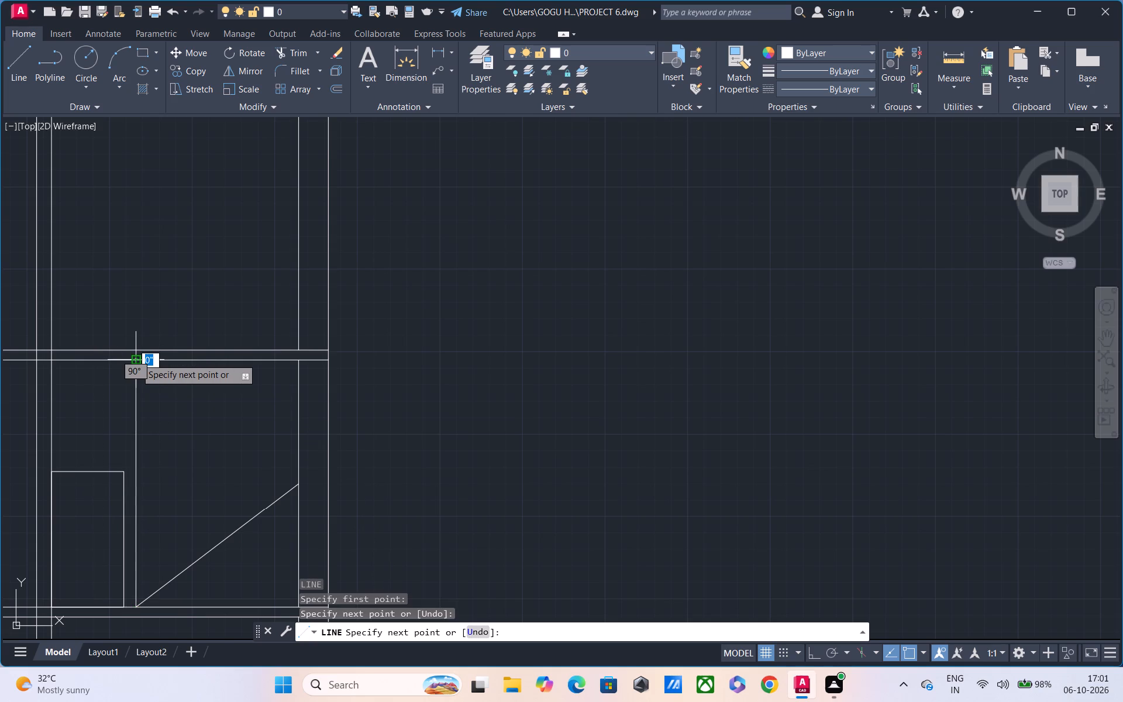
key(Escape)
text(L)
key(space)
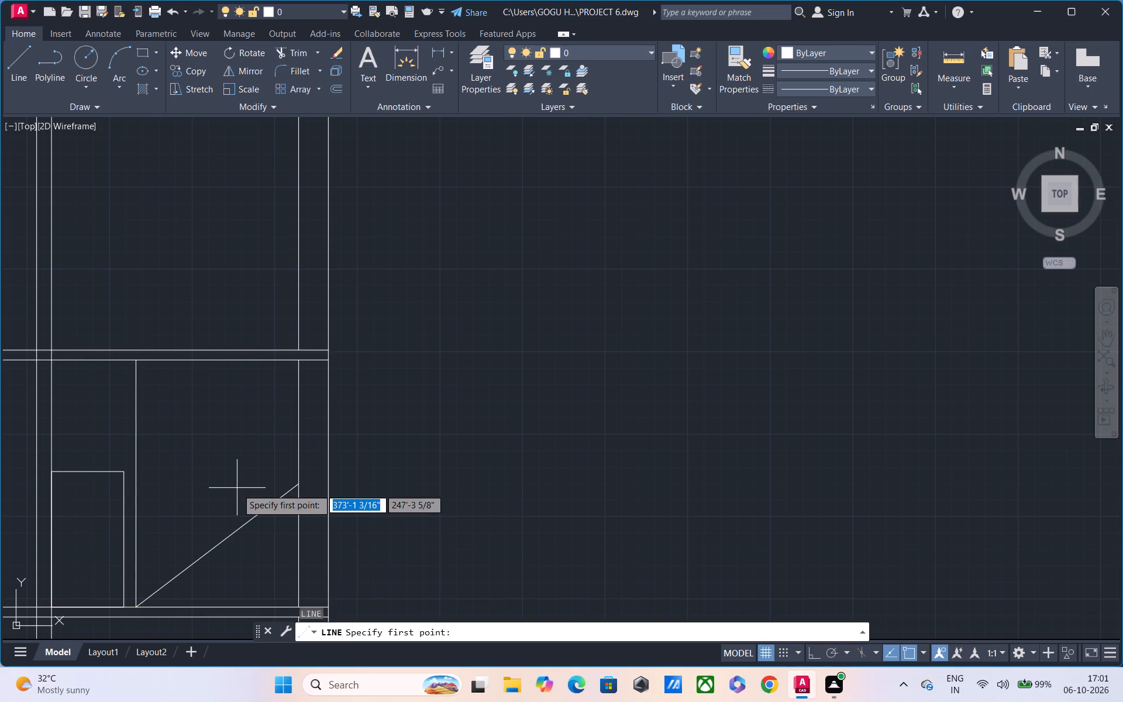
click(297, 479)
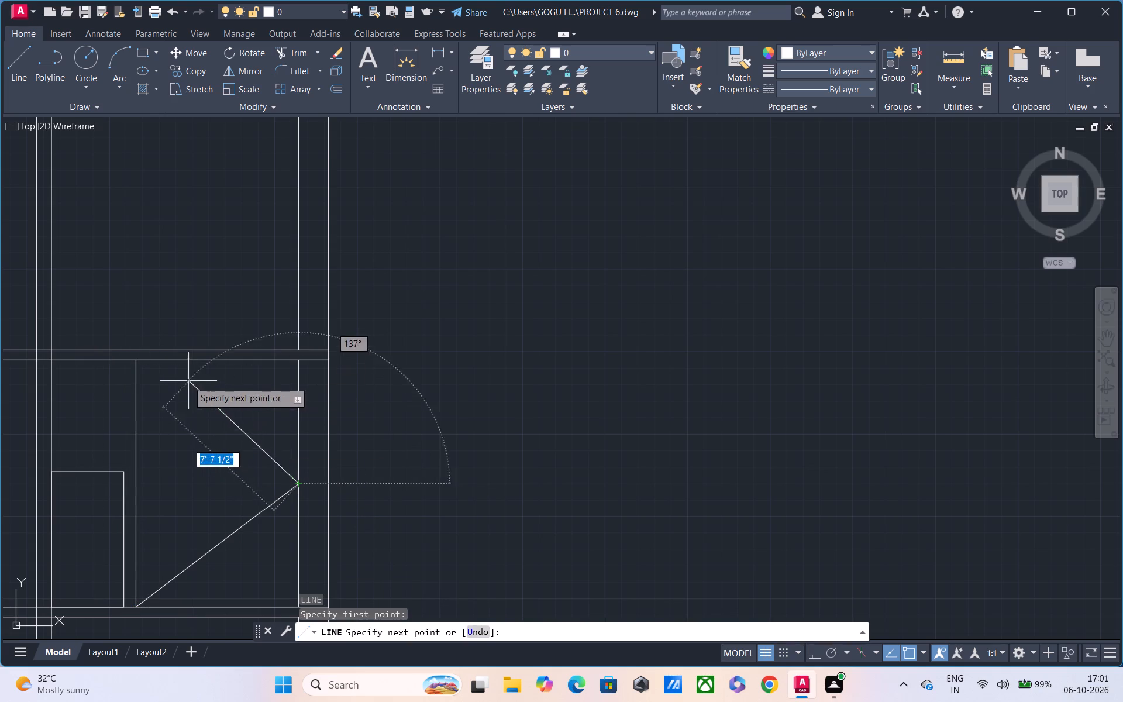
click(139, 362)
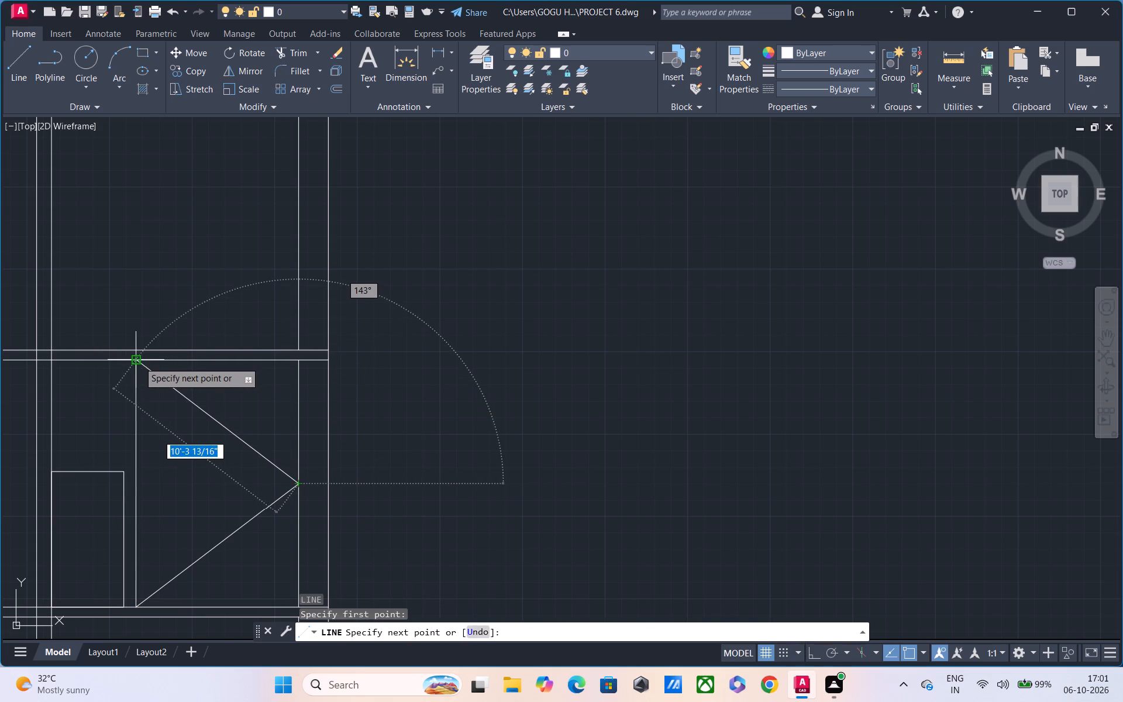
key(Escape)
click(136, 414)
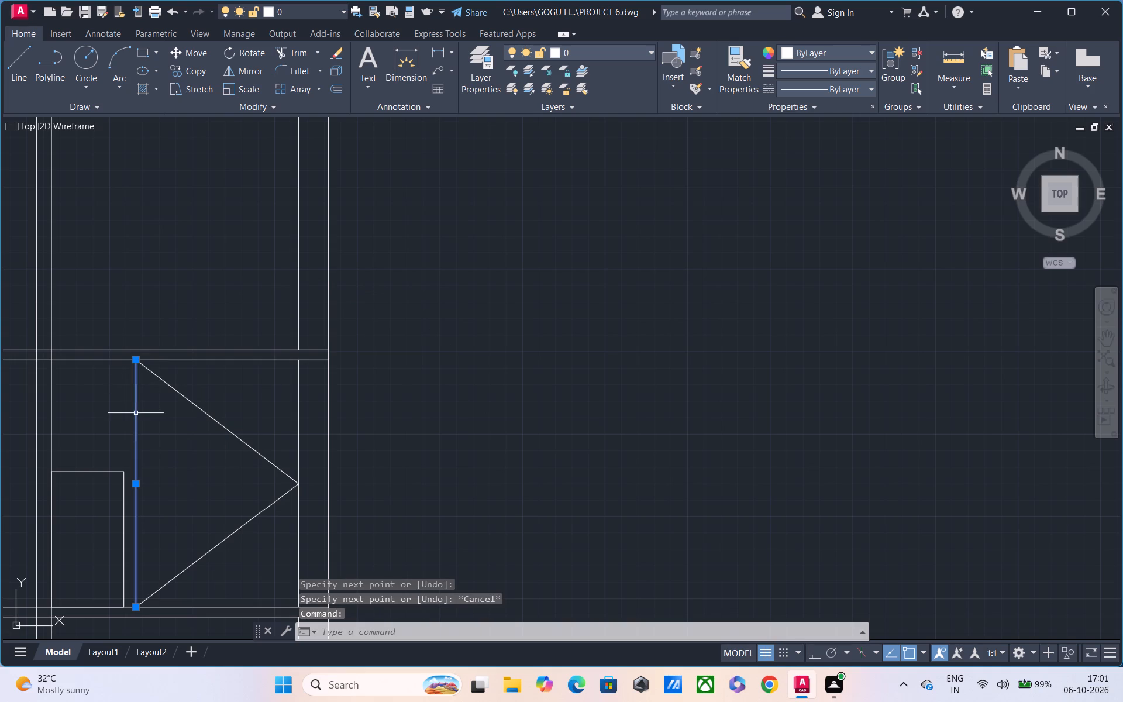
key(Delete)
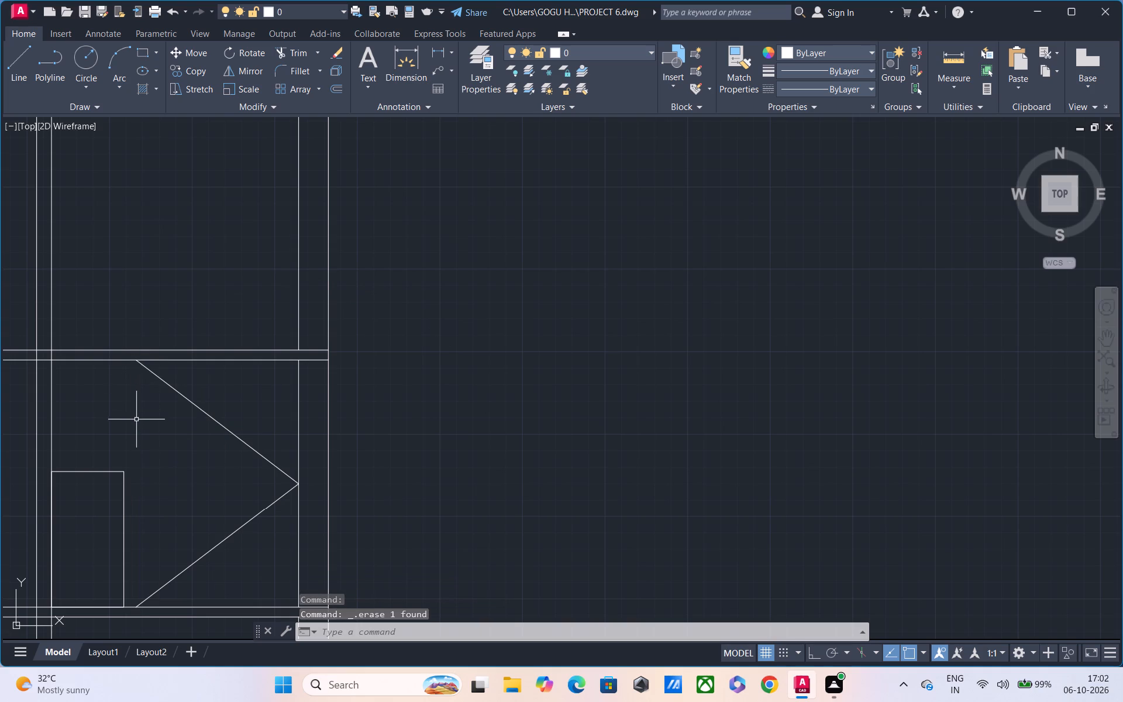
Draw a narrow wall outline about 8'-2" high from the right stub's top corners, capped between the lower diagonal and the inner vertical line.
middle_drag(140, 467, 140, 450)
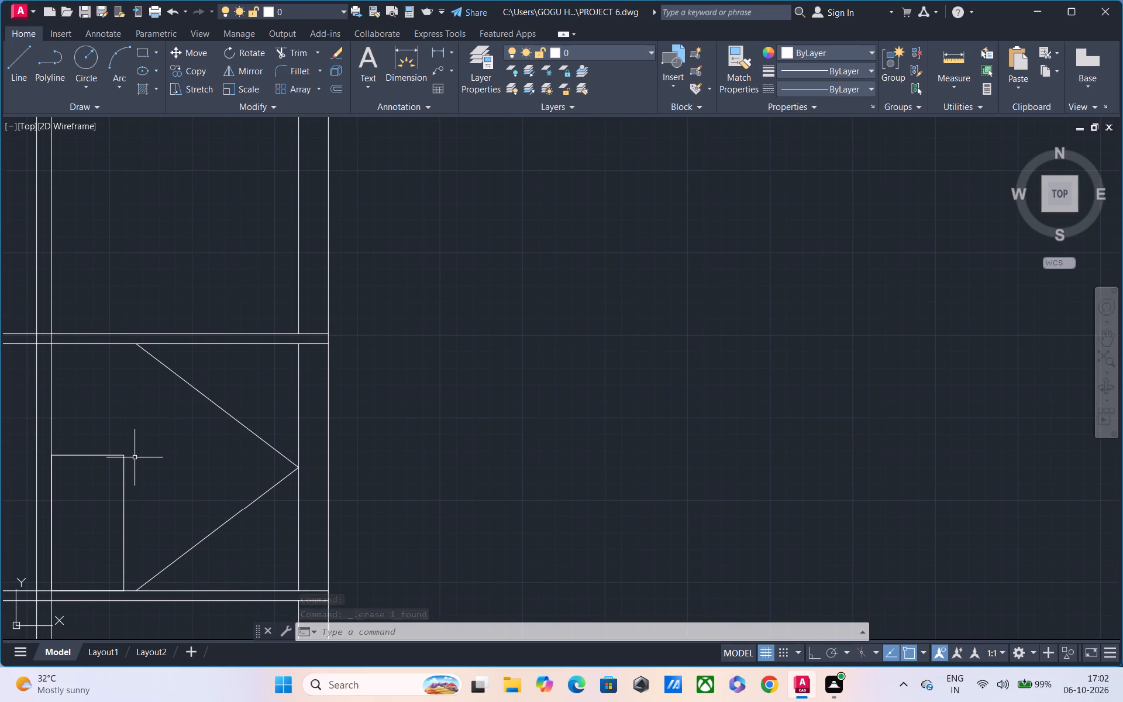
middle_drag(234, 493, 157, 493)
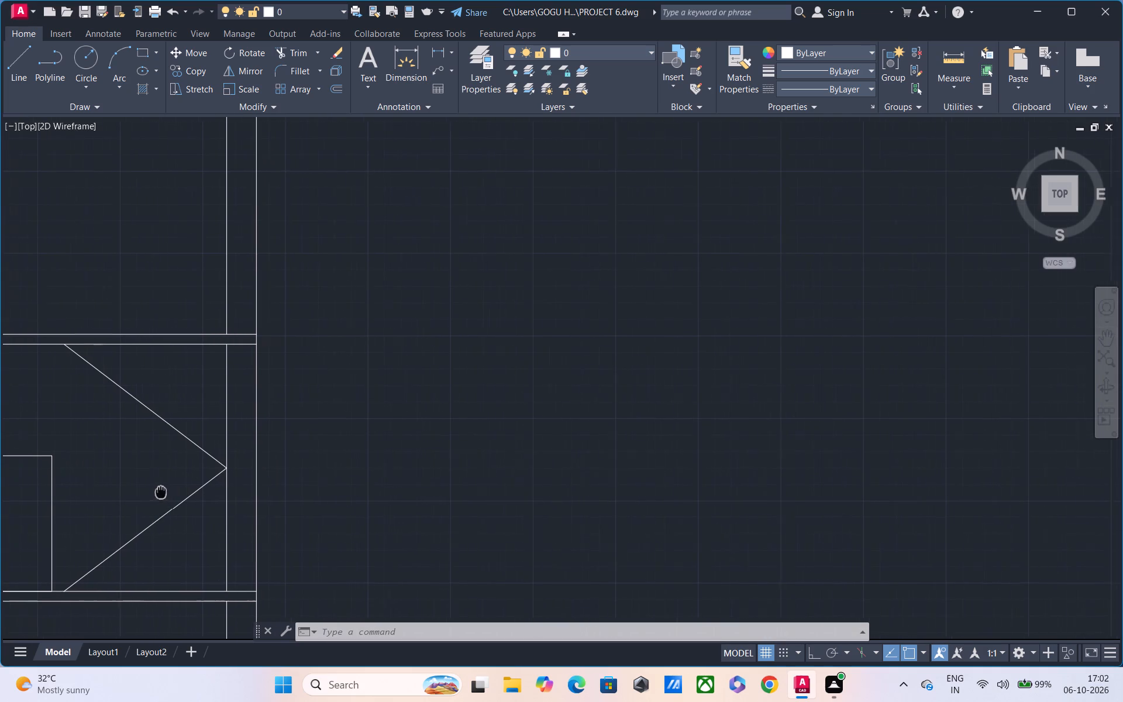
middle_drag(157, 493, 156, 493)
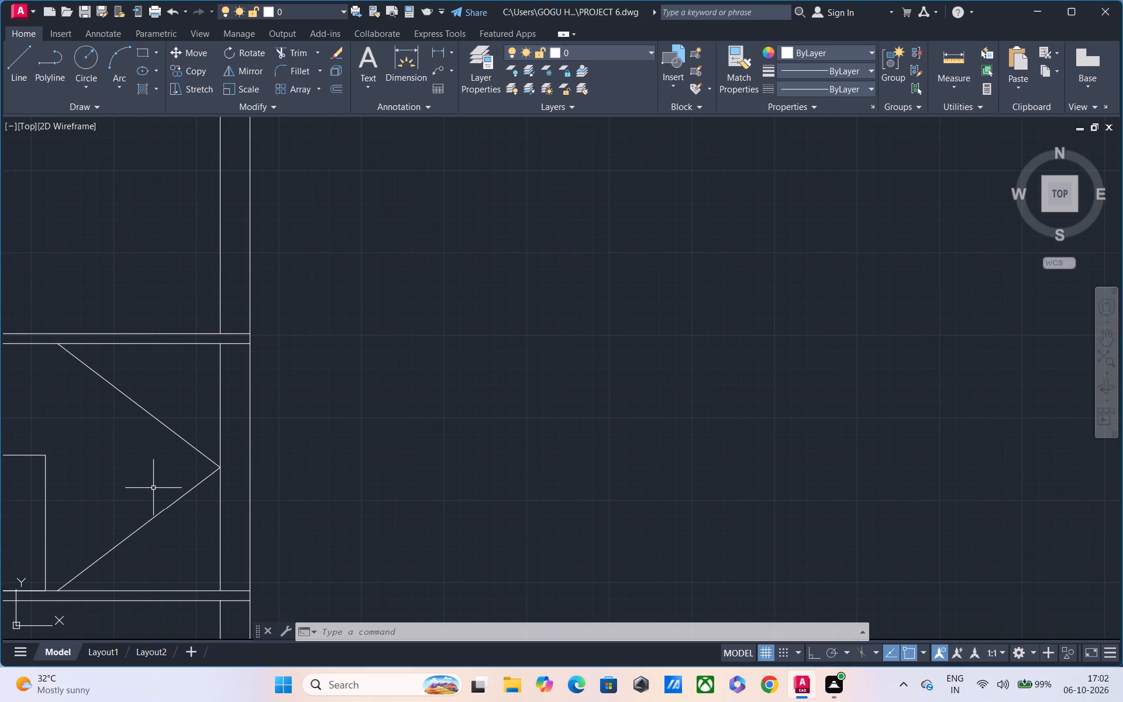
middle_drag(209, 518, 231, 449)
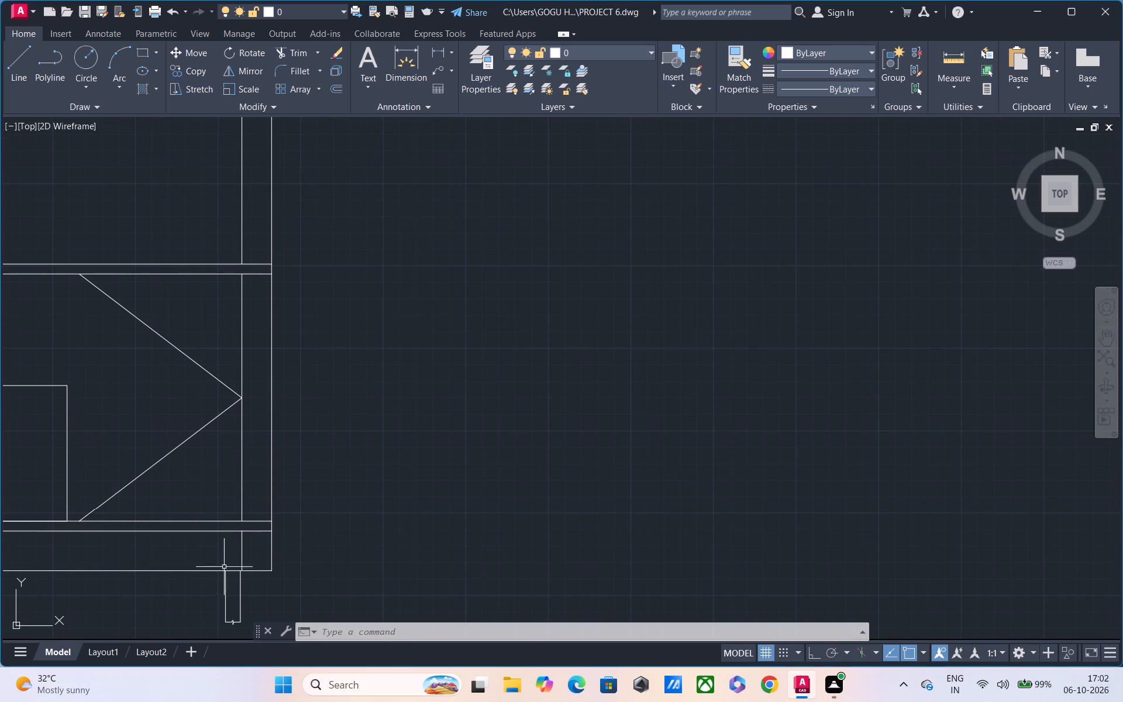
text(L)
key(space)
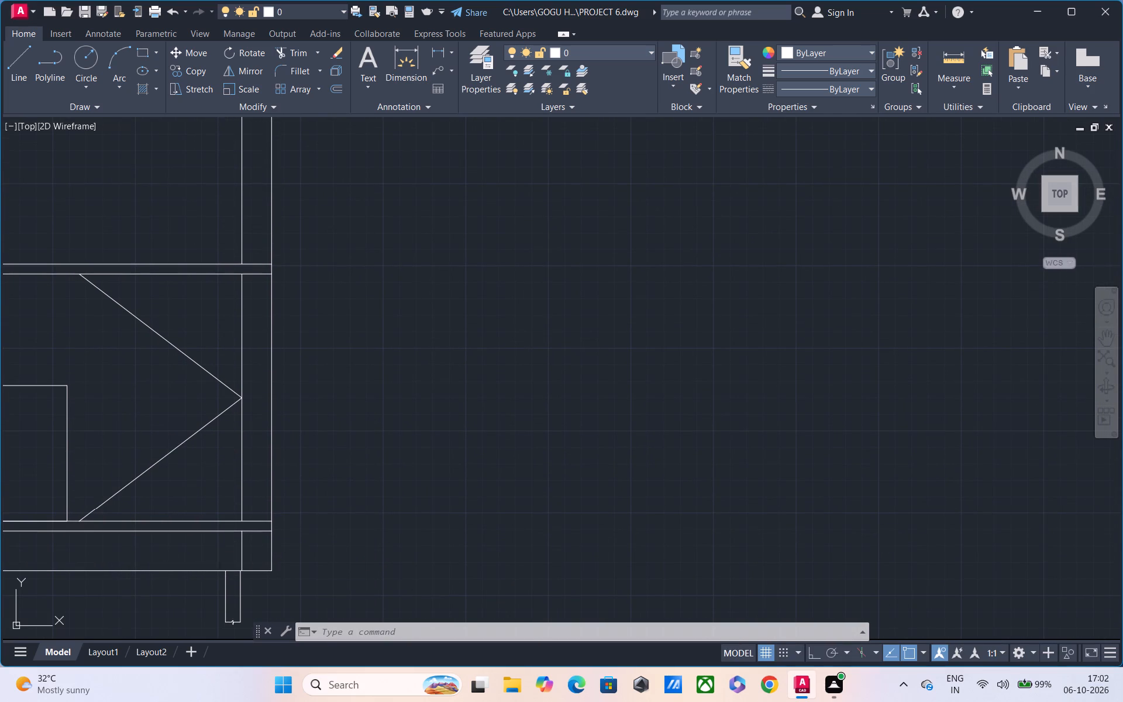
click(224, 570)
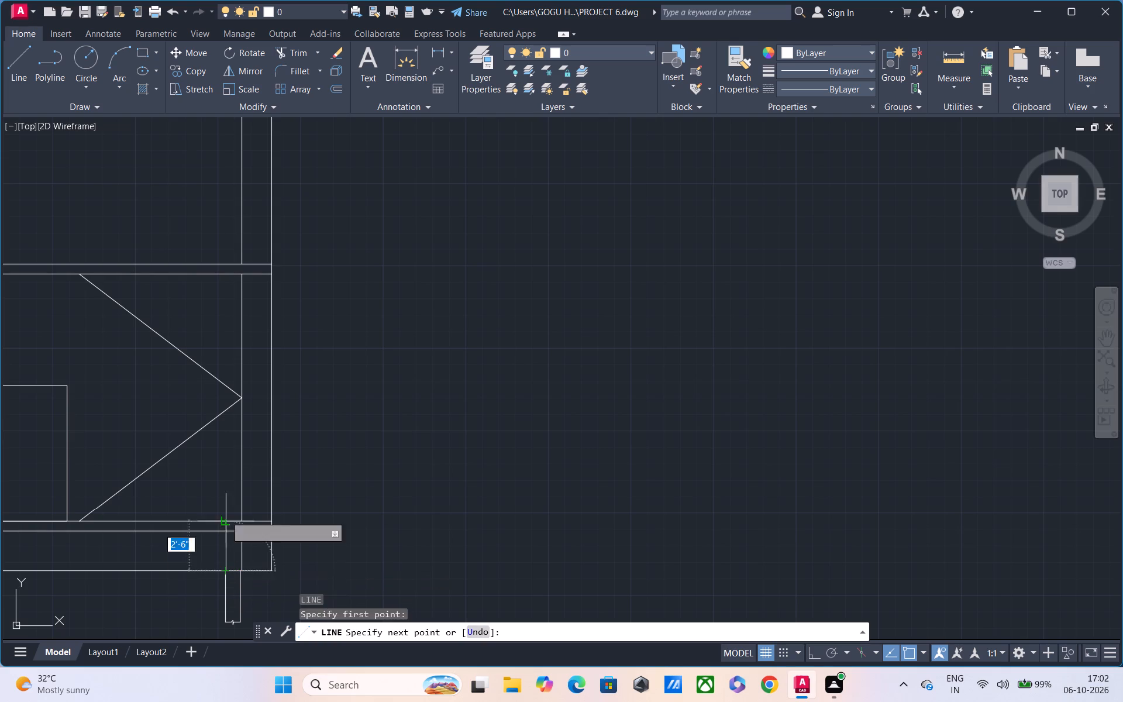
click(226, 411)
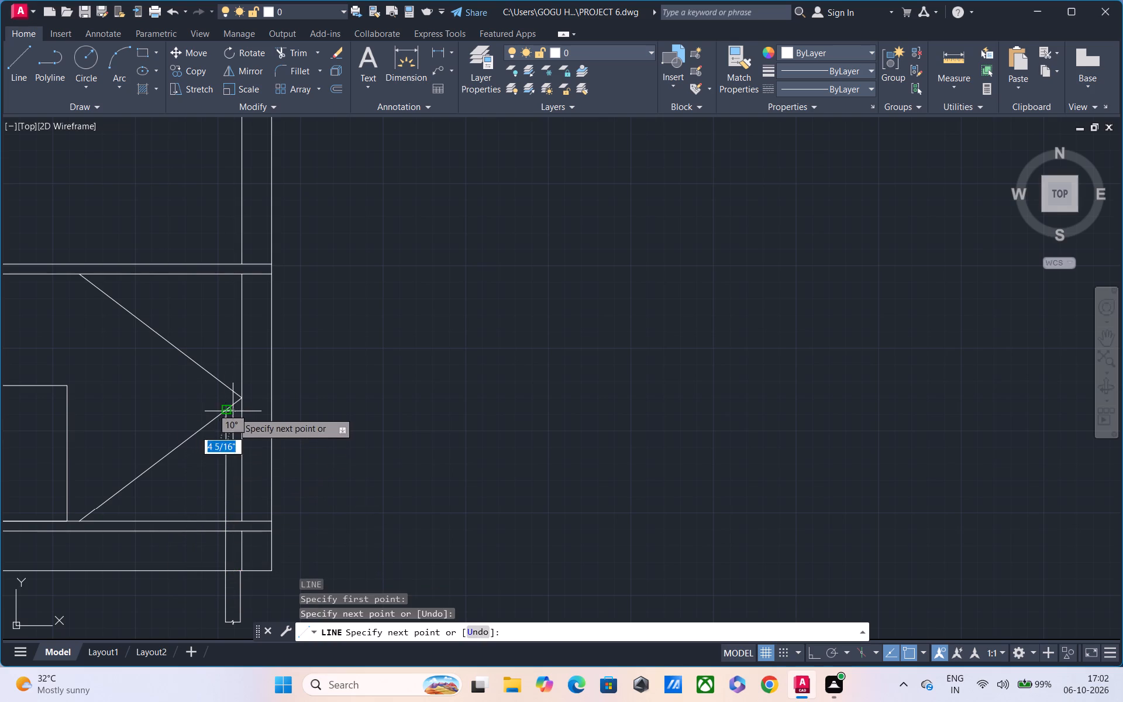
click(243, 413)
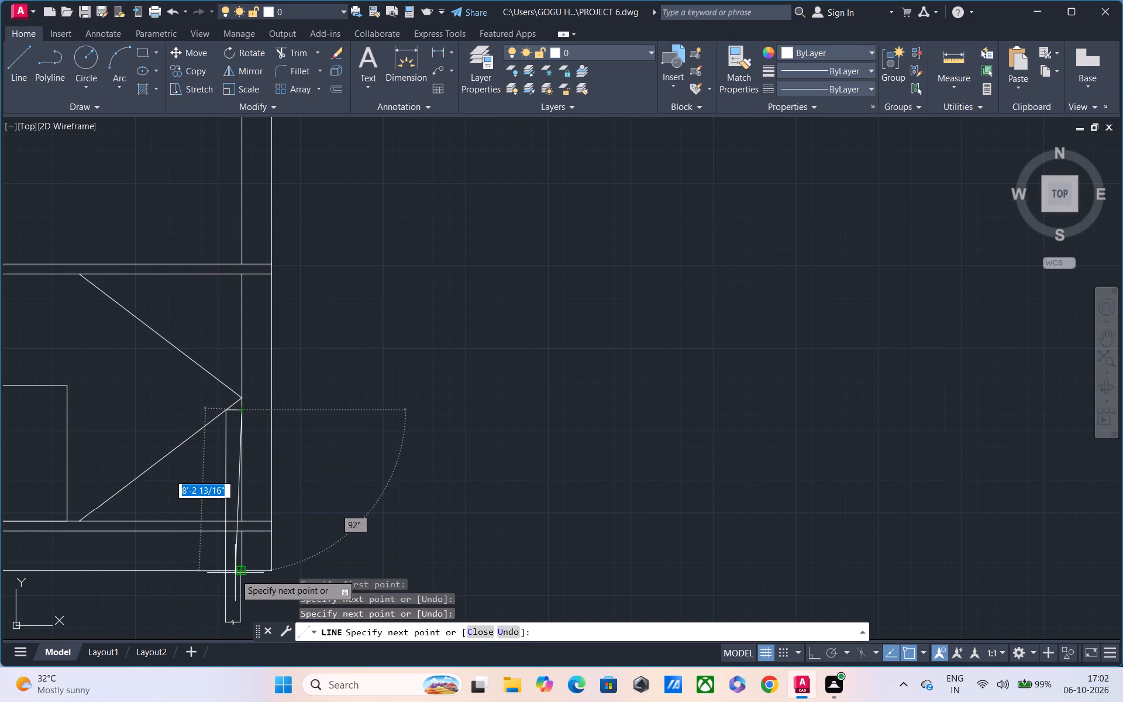
click(237, 572)
key(Escape)
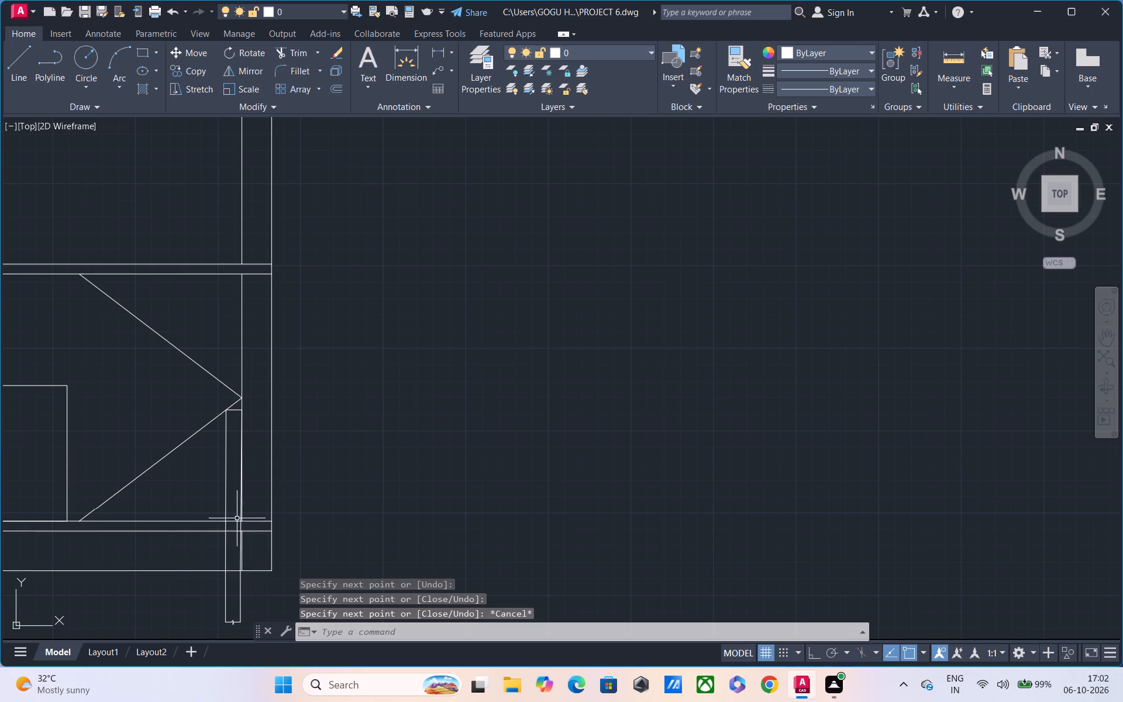
Trim the lower diagonal's end above the narrow wall and the inner vertical line's short piece between the wall's top and the upper diagonal.
middle_drag(218, 462, 209, 520)
scroll(213, 465, up, 1)
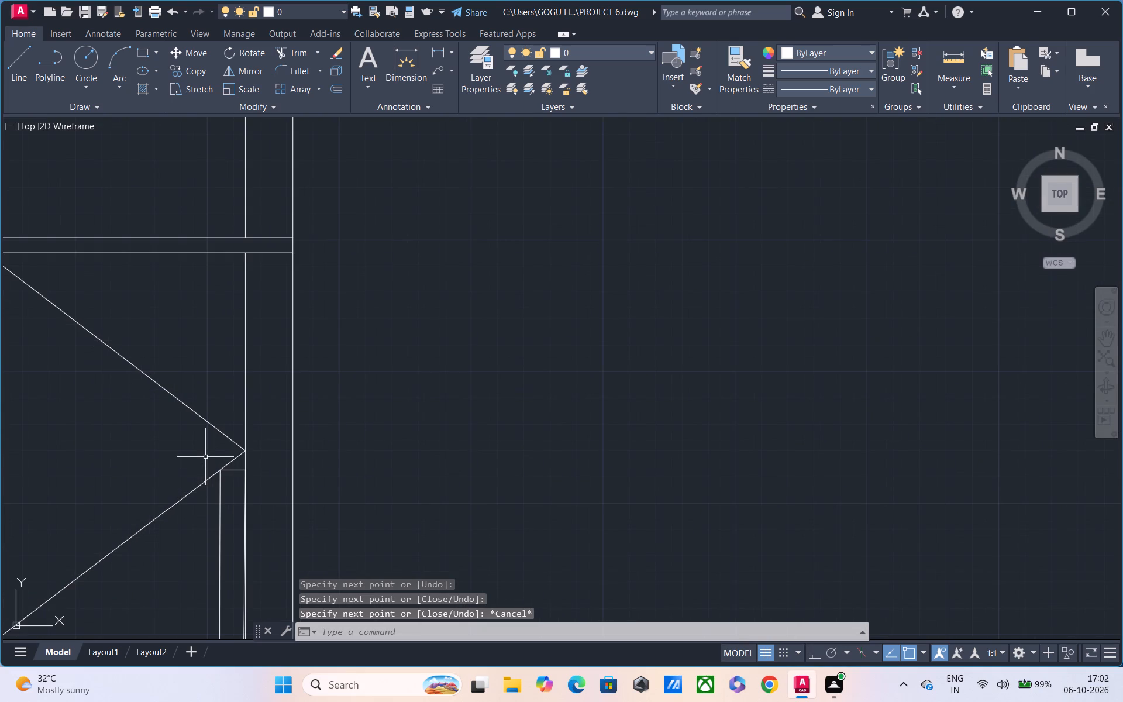
text(TR)
key(space)
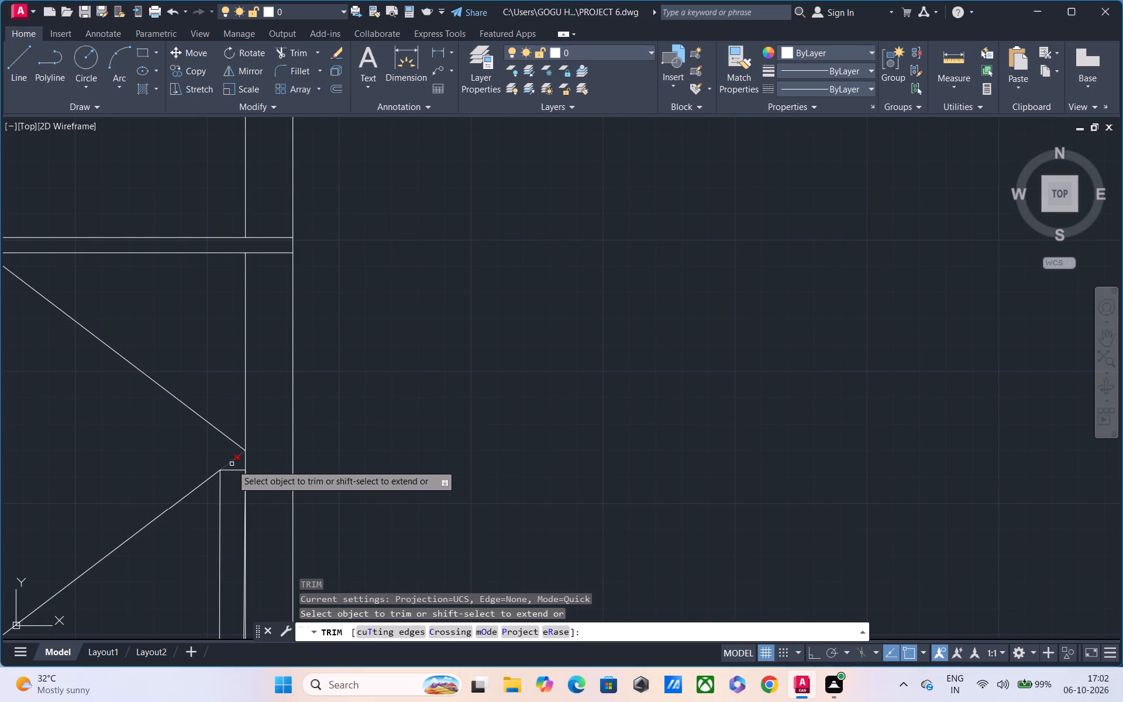
click(232, 464)
click(247, 464)
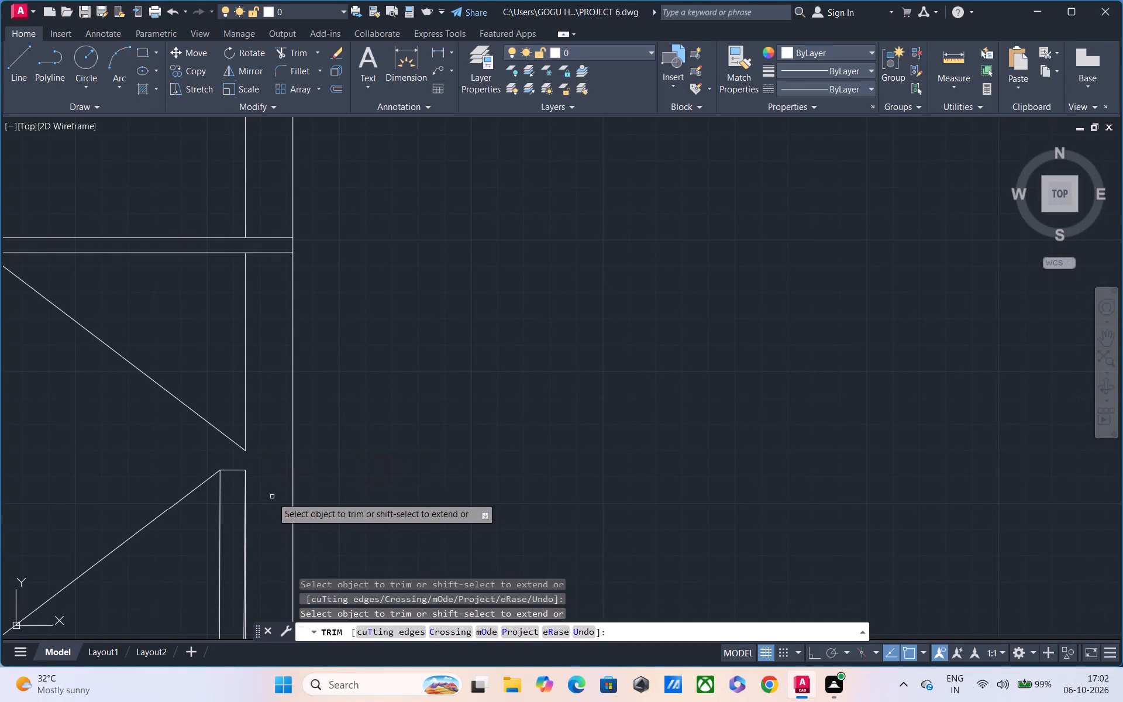
key(Escape)
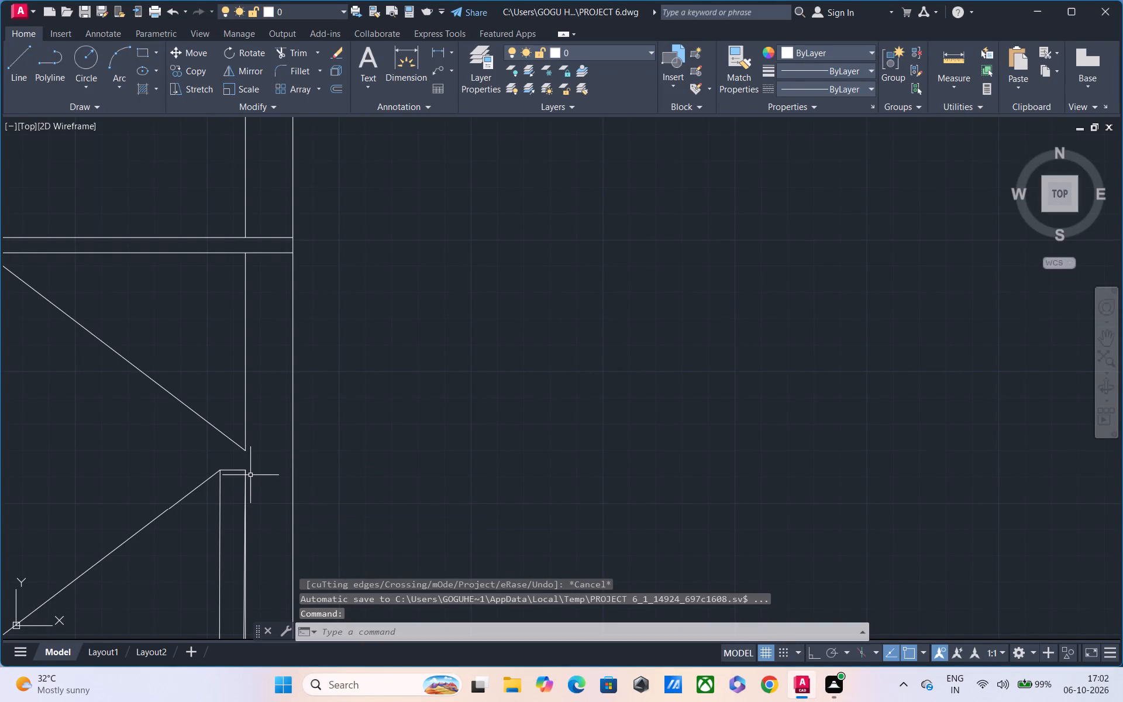
Draw a 1'-6" horizontal line from the narrow wall's top right corner to the elevation's right edge line.
text(L)
key(space)
click(244, 474)
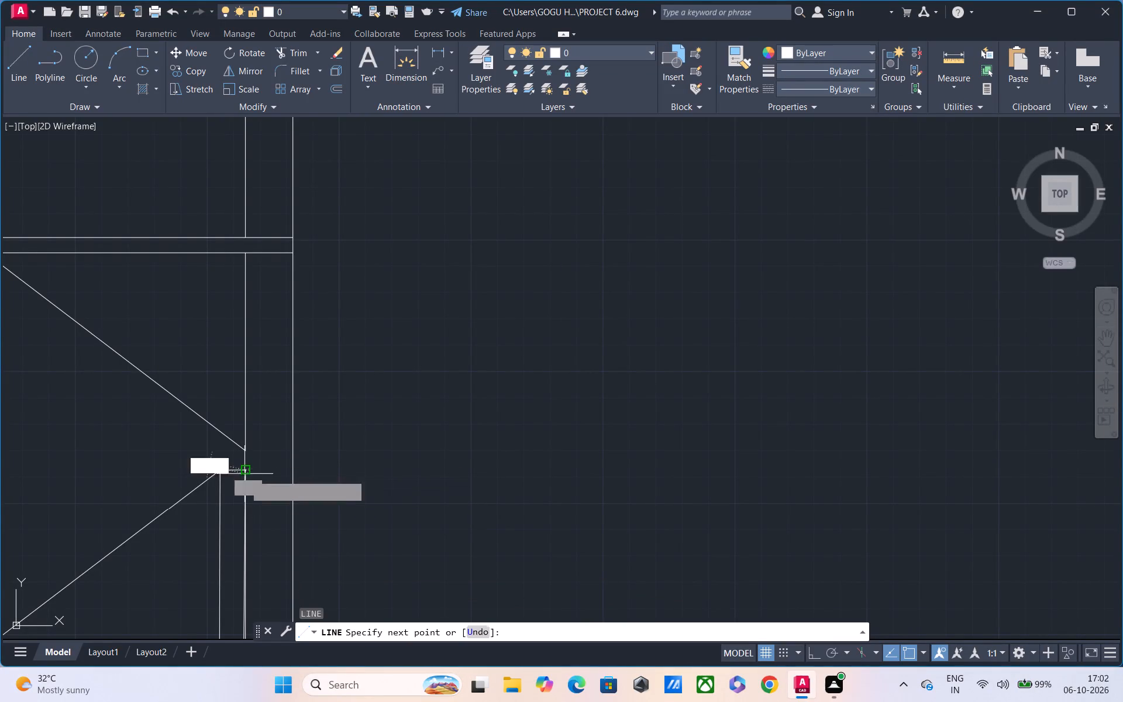
click(290, 475)
key(Escape)
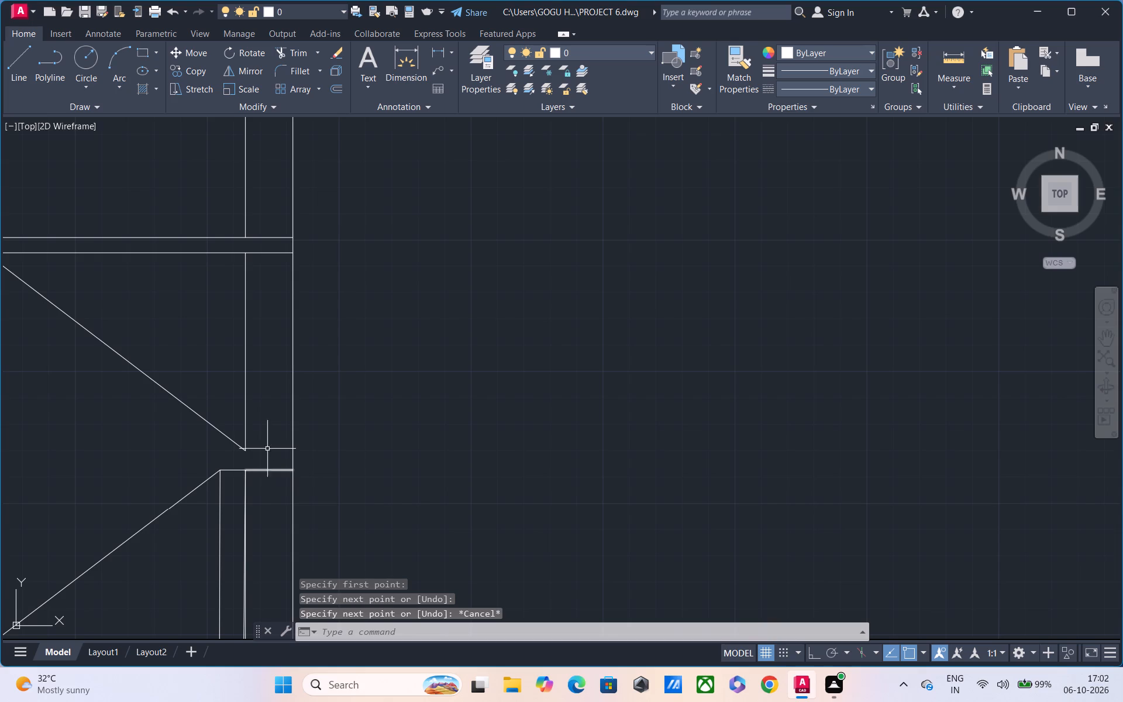
middle_drag(263, 435, 247, 476)
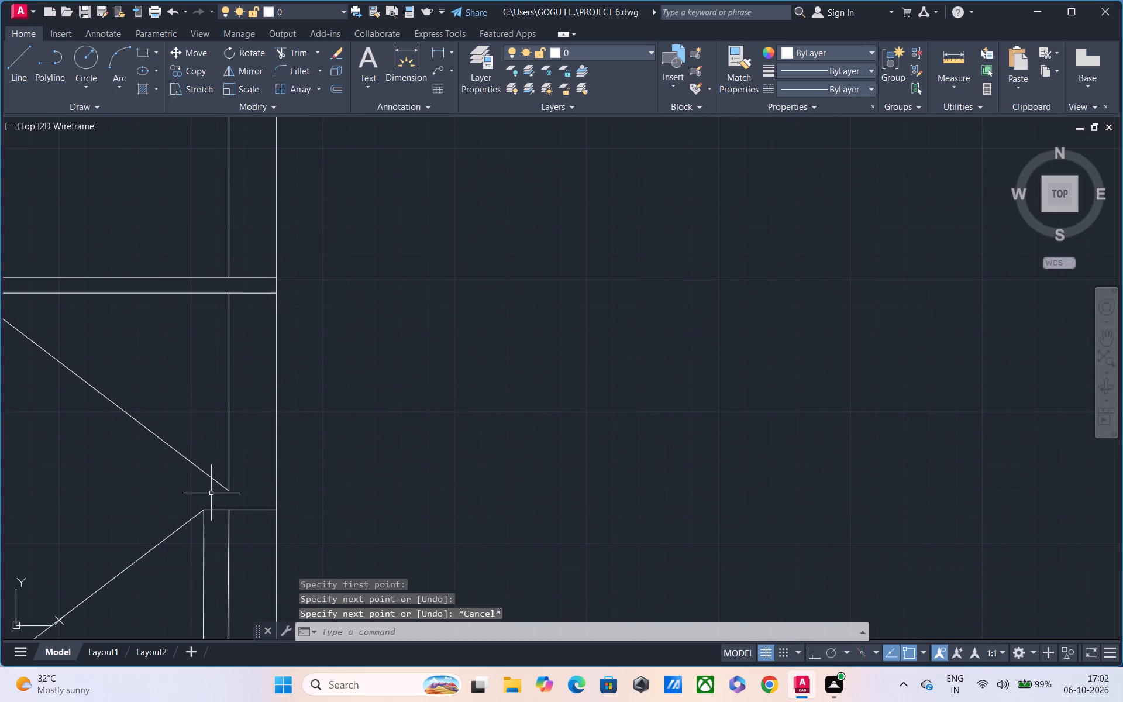
Erase the upper diagonal running from the inner vertical line up to the first-floor slab.
click(177, 454)
key(Delete)
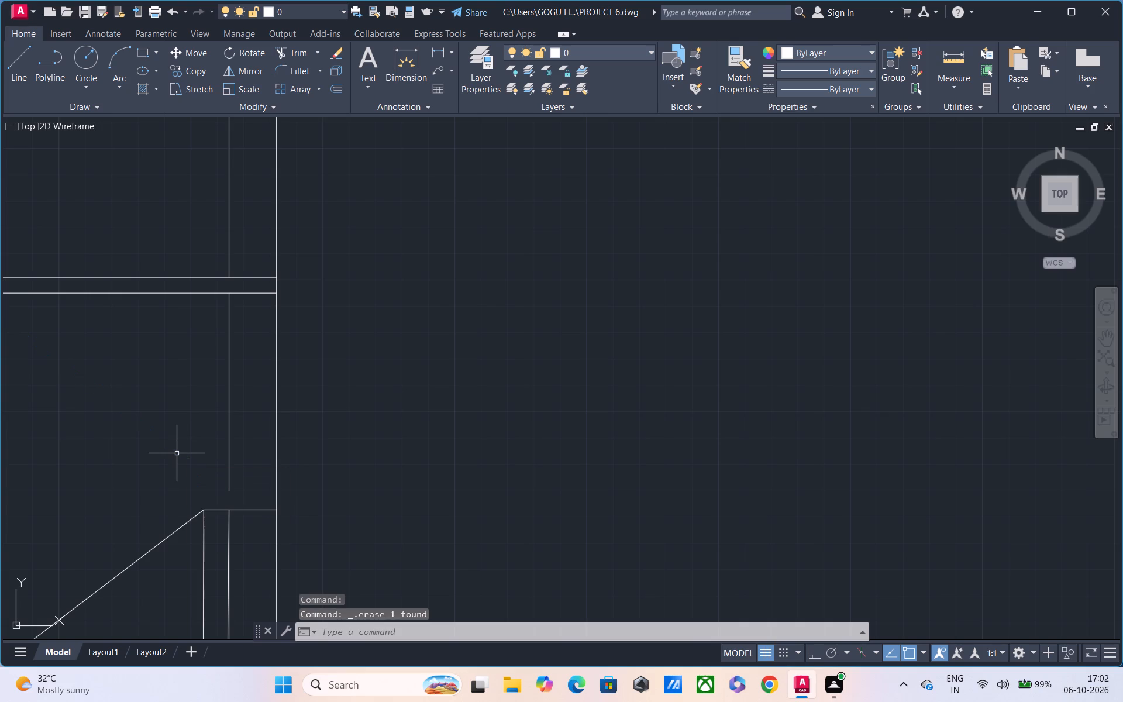
Join the narrow wall's top cap and the adjoining 1'-6" horizontal line into a single line.
click(268, 510)
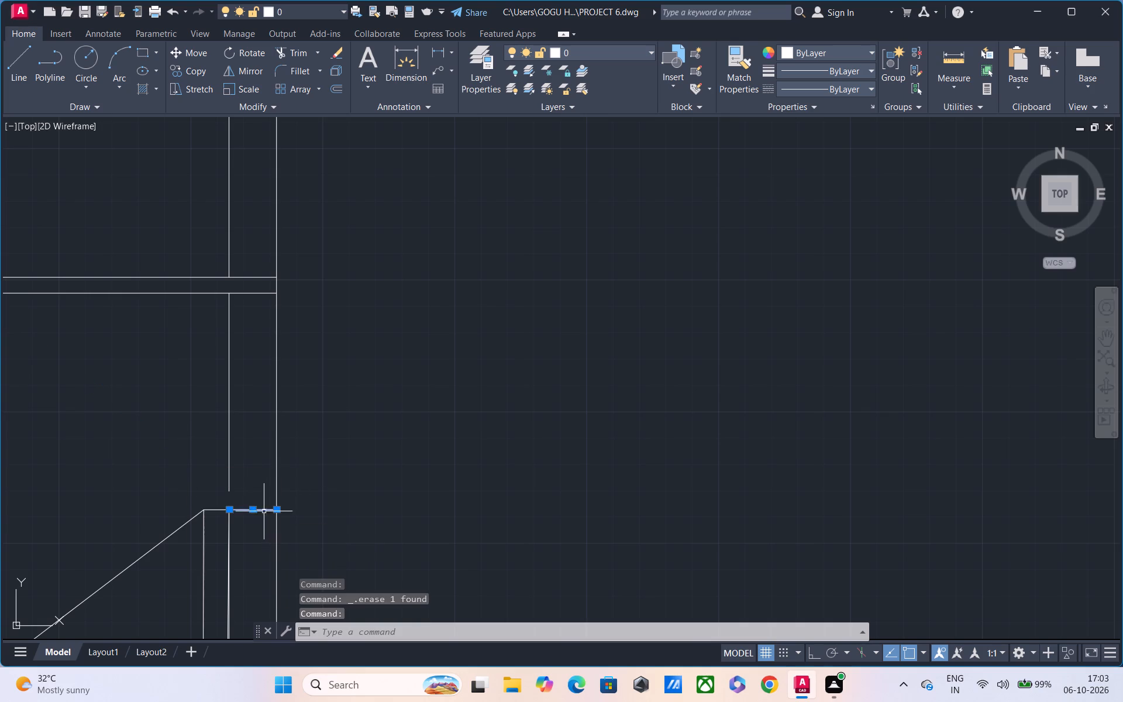
click(220, 512)
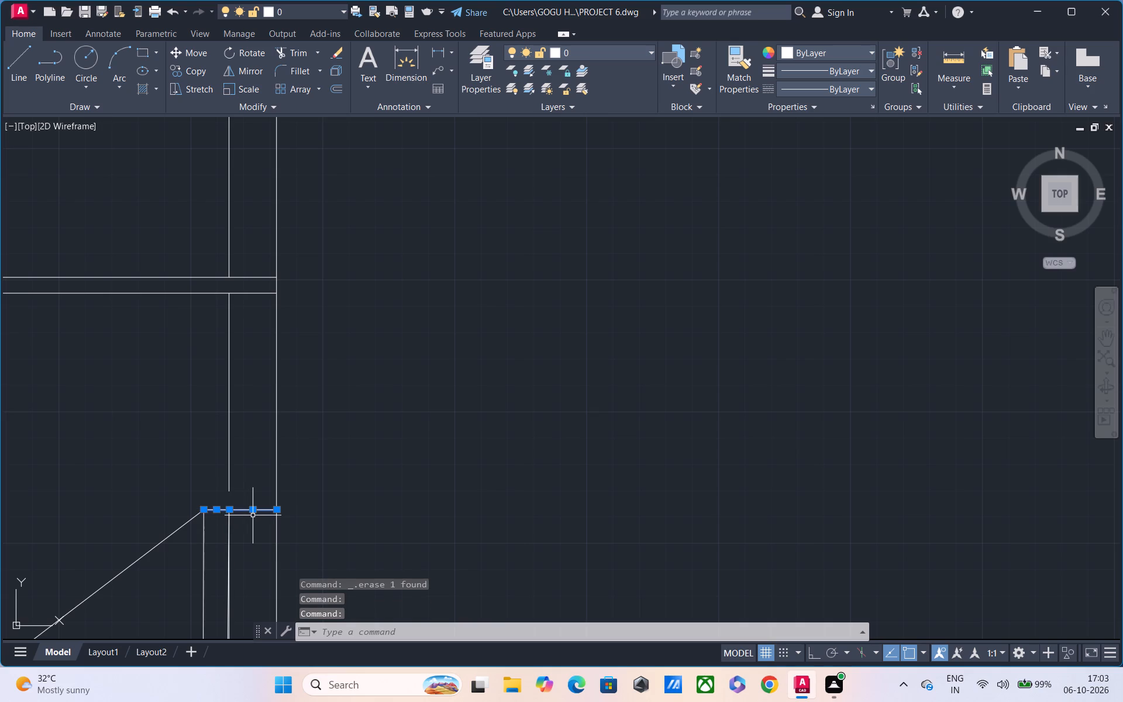
text(J)
key(space)
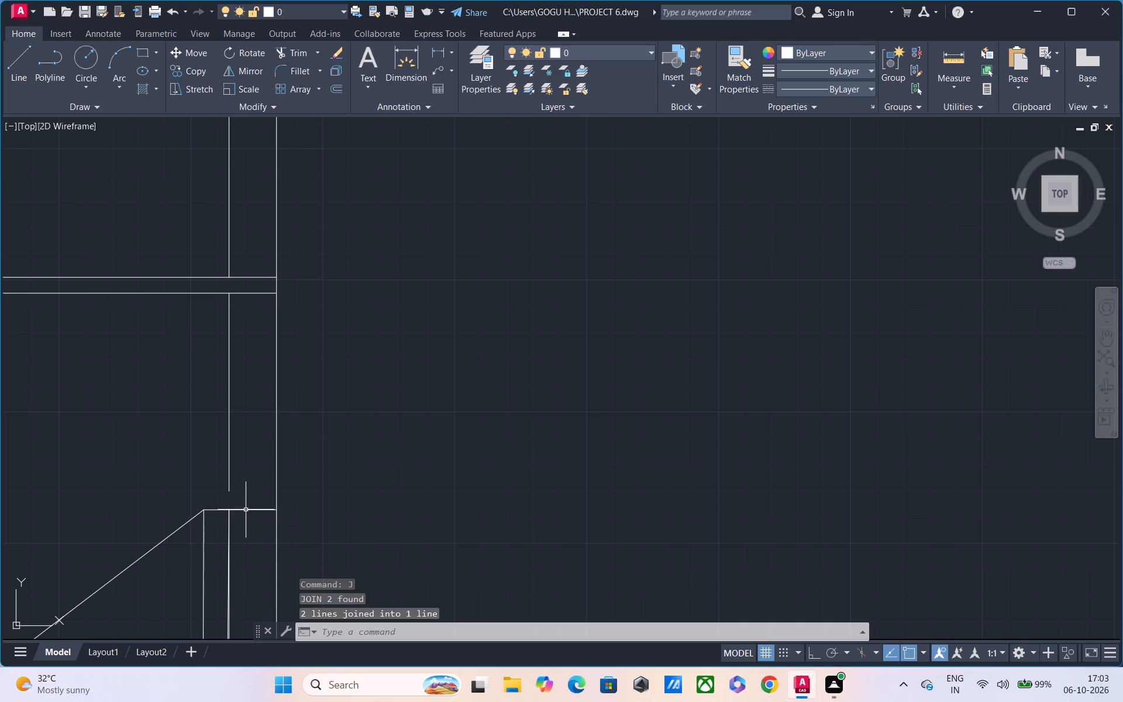
Offset the joined horizontal line 6" upward to form the stair landing's thickness.
click(247, 509)
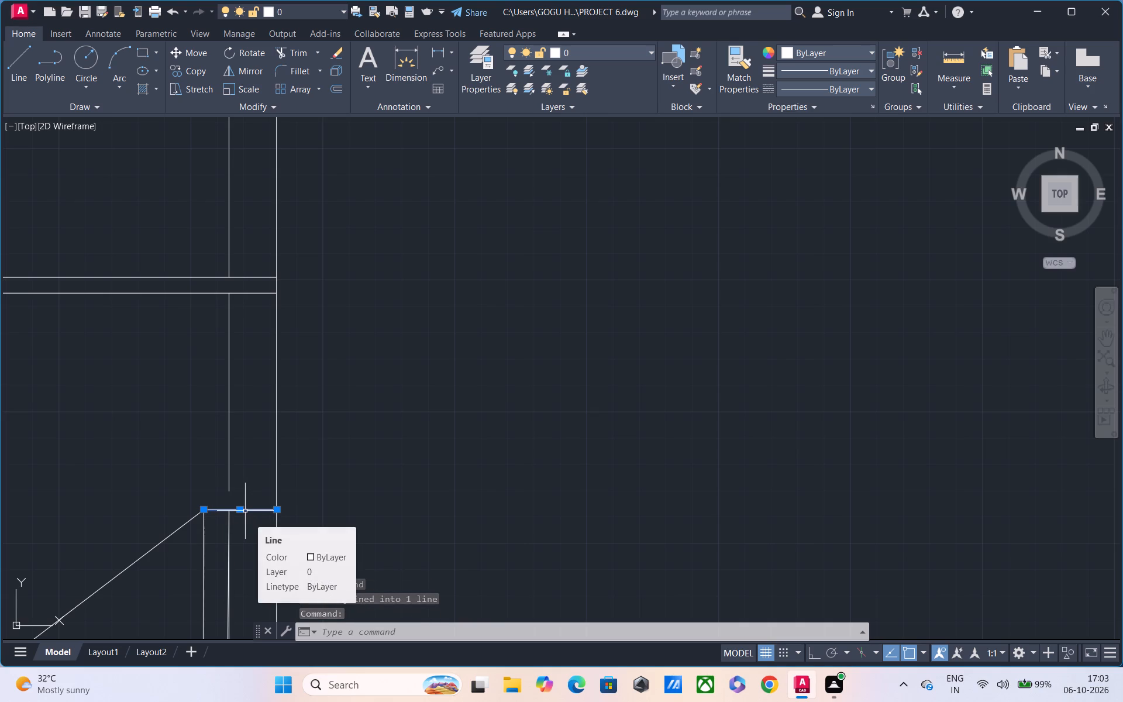
text(O)
key(space)
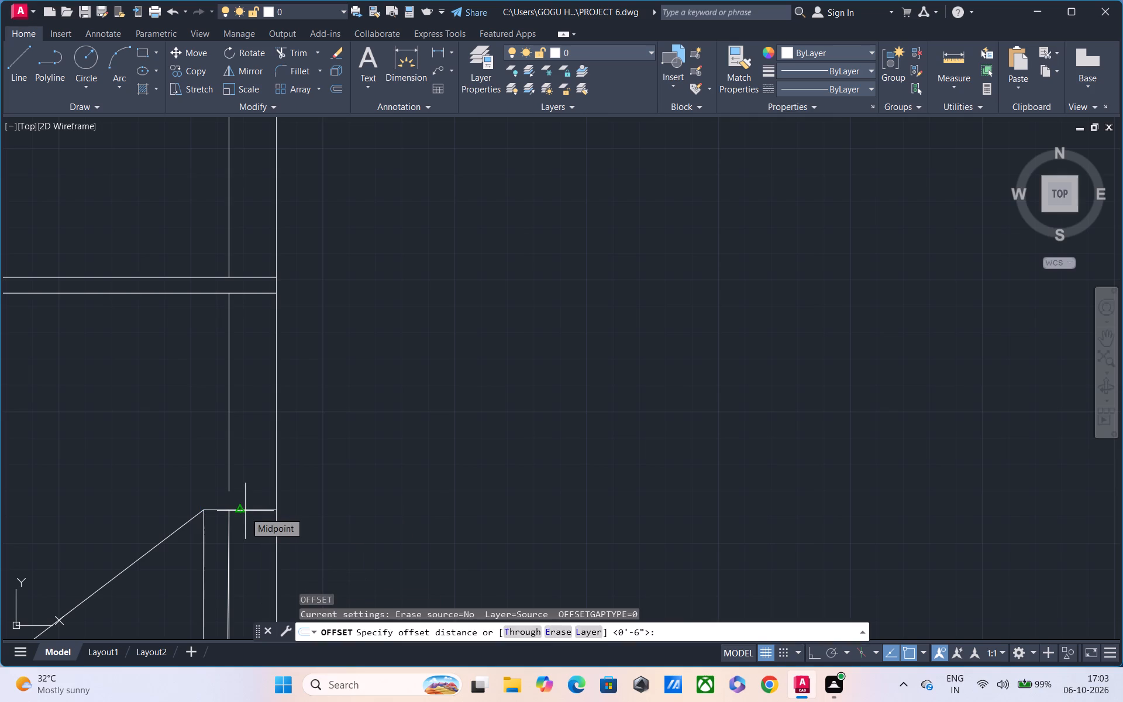
key(Return)
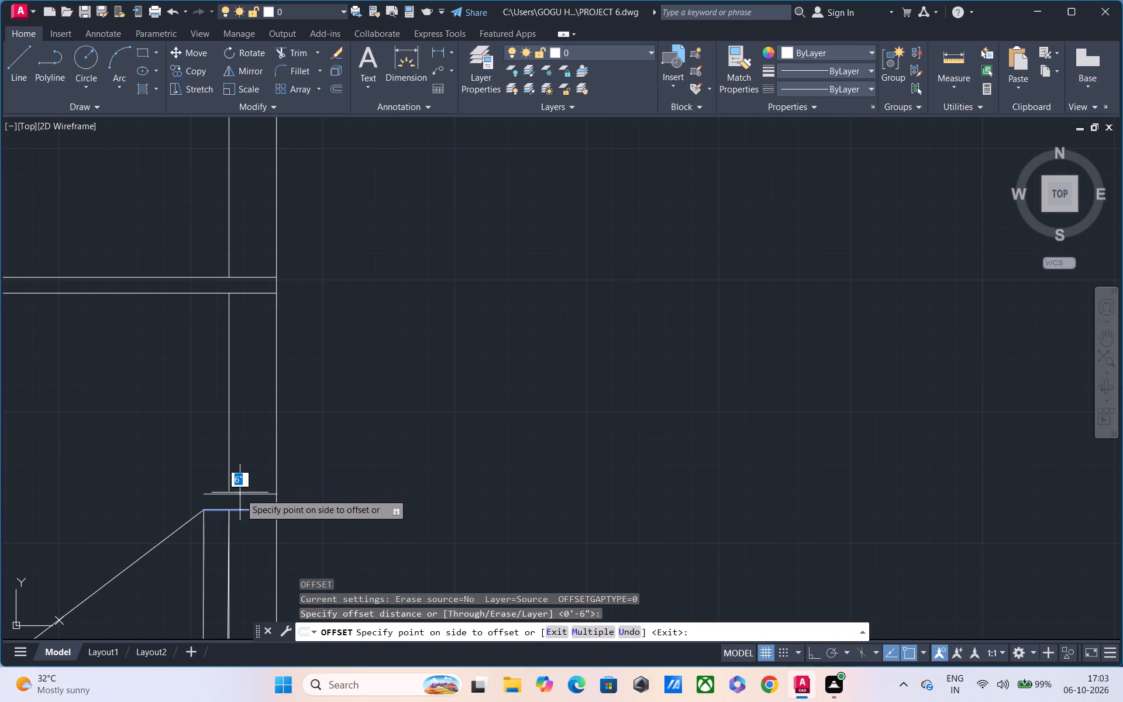
click(240, 493)
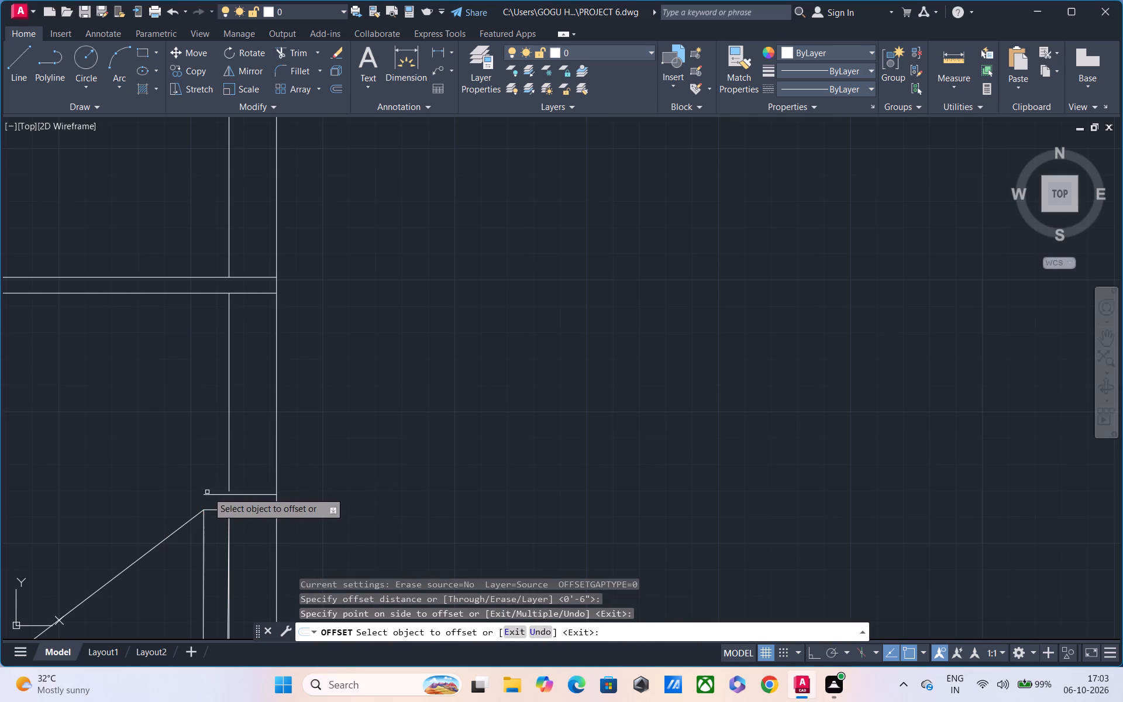
scroll(229, 460, down, 1)
middle_drag(276, 466, 417, 480)
text(L)
key(space)
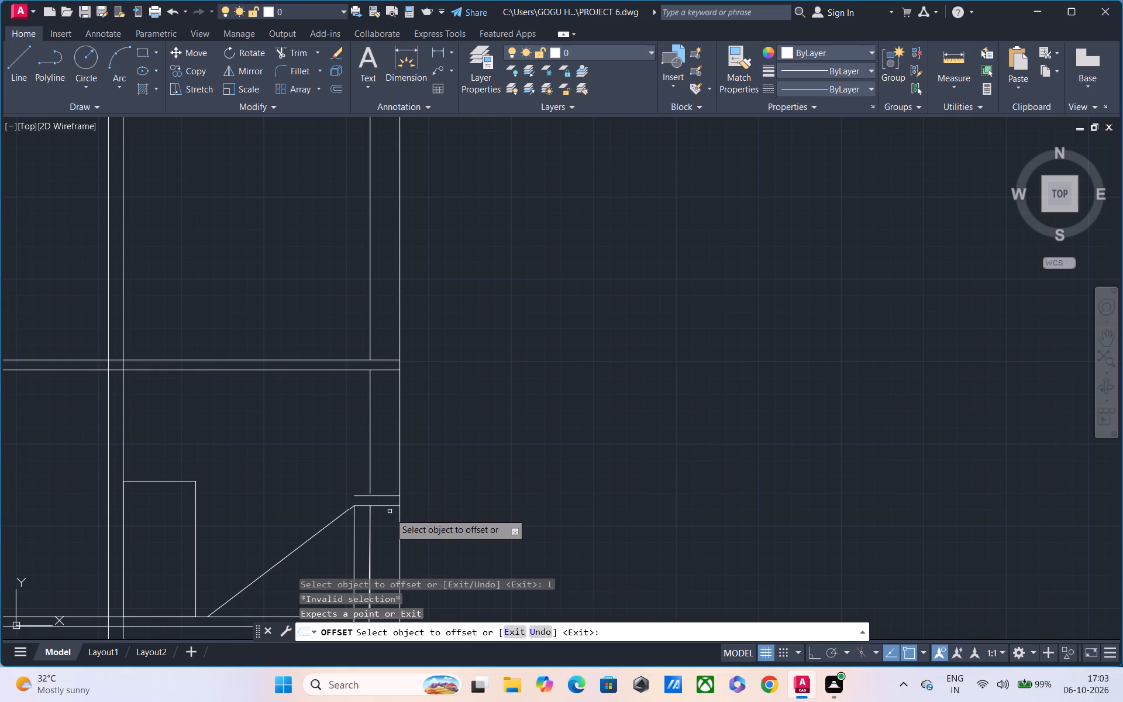
key(space)
Draw a diagonal from the upper landing line's inner end to the first-floor slab's underside, directly above the lower diagonal's foot.
text(L)
key(space)
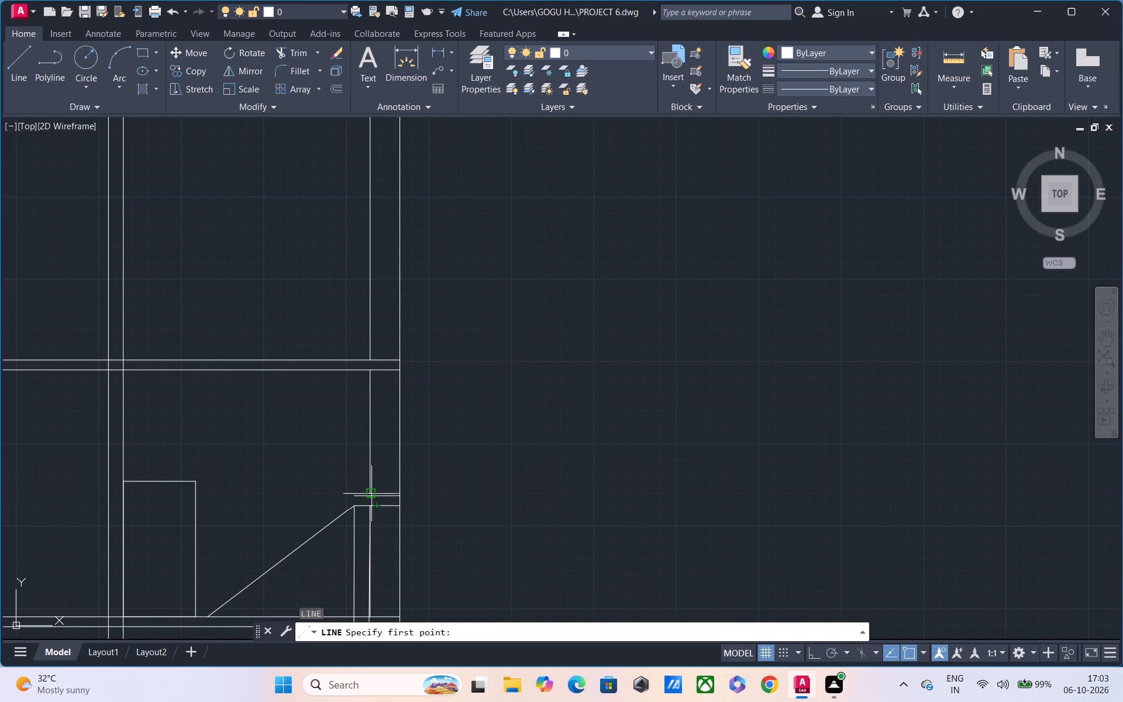
click(354, 495)
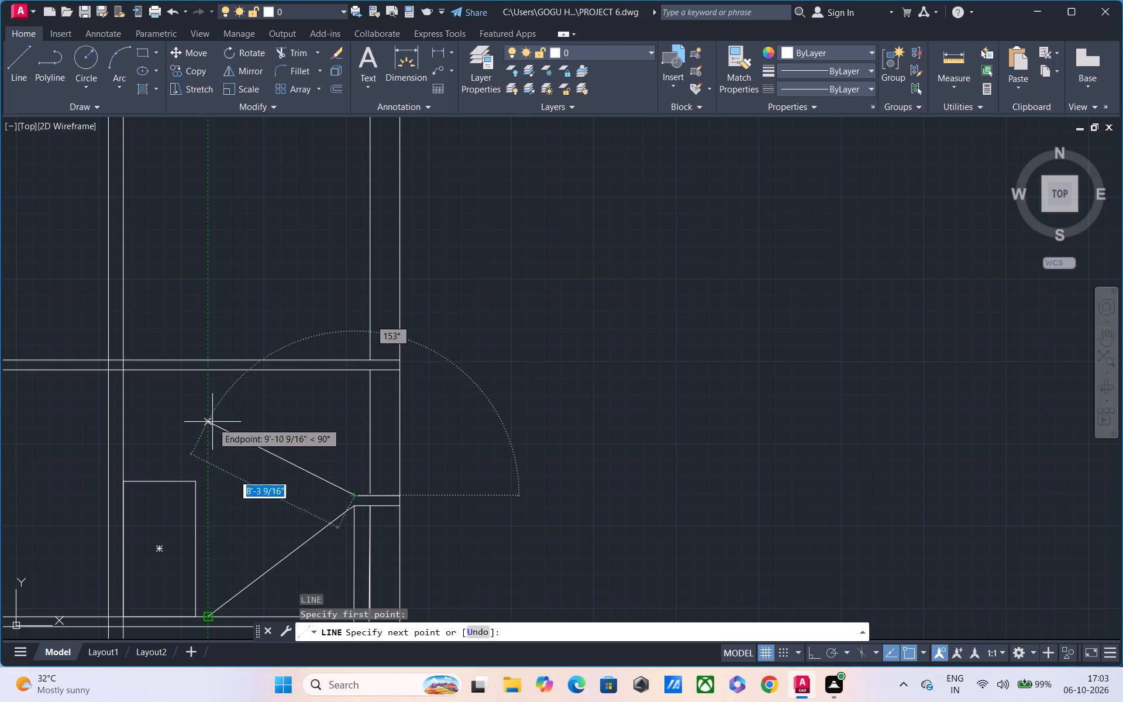
click(208, 371)
key(Escape)
Trim the elevation's outer edge line below the landing and the floor slab and base line ends beyond the inner vertical line.
middle_drag(314, 553, 357, 529)
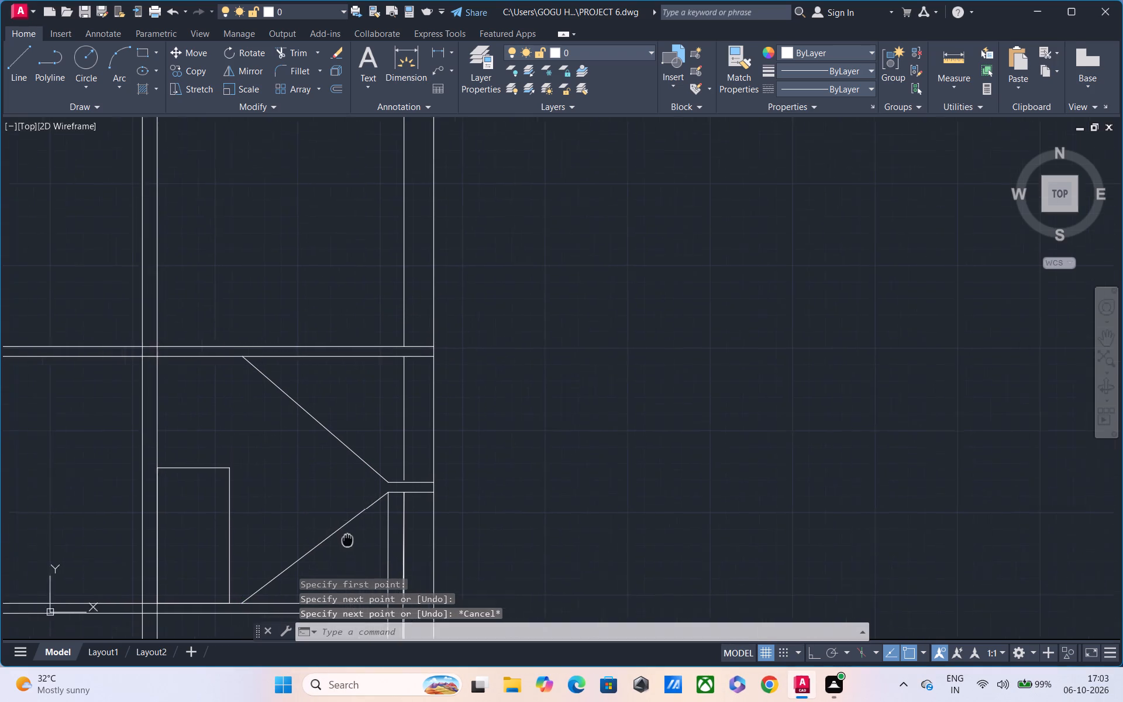
middle_drag(357, 529, 376, 502)
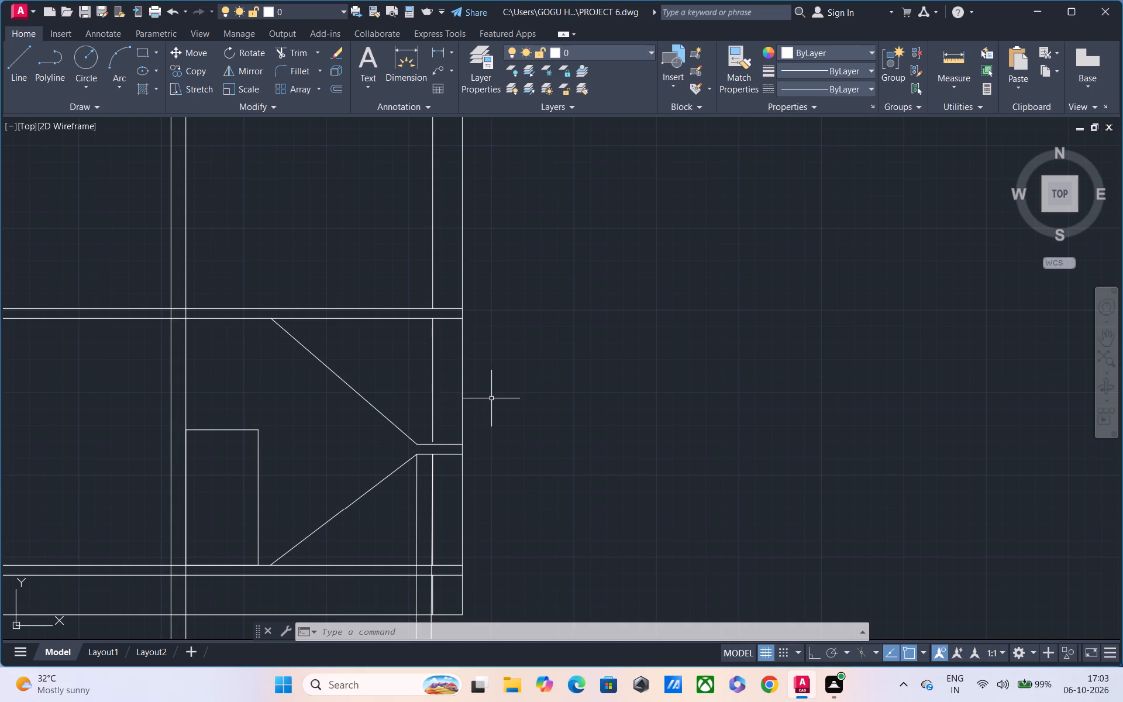
scroll(490, 399, down, 1)
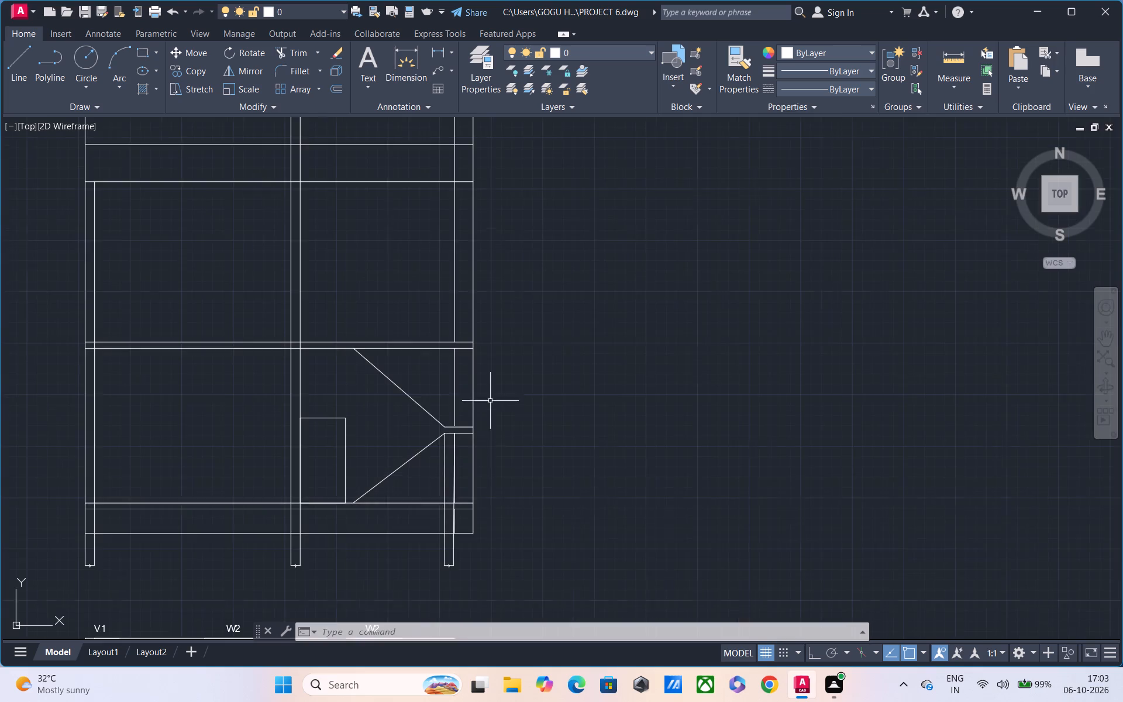
middle_drag(485, 448, 480, 405)
text(TR)
key(space)
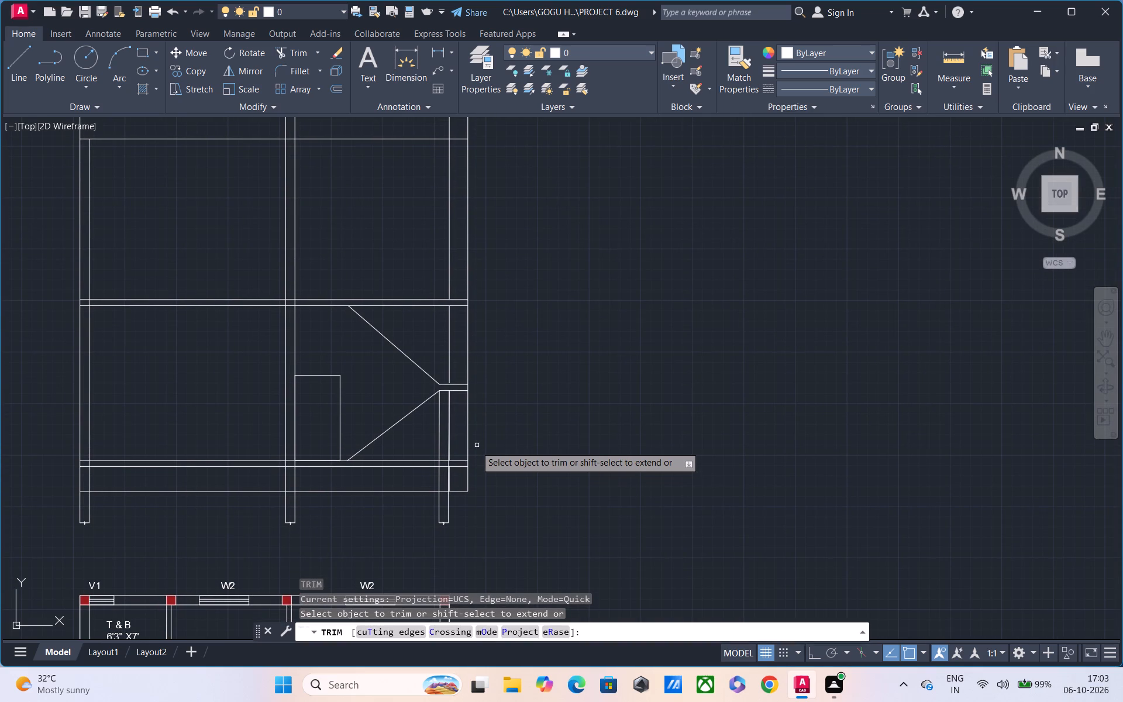
drag(456, 437, 468, 490)
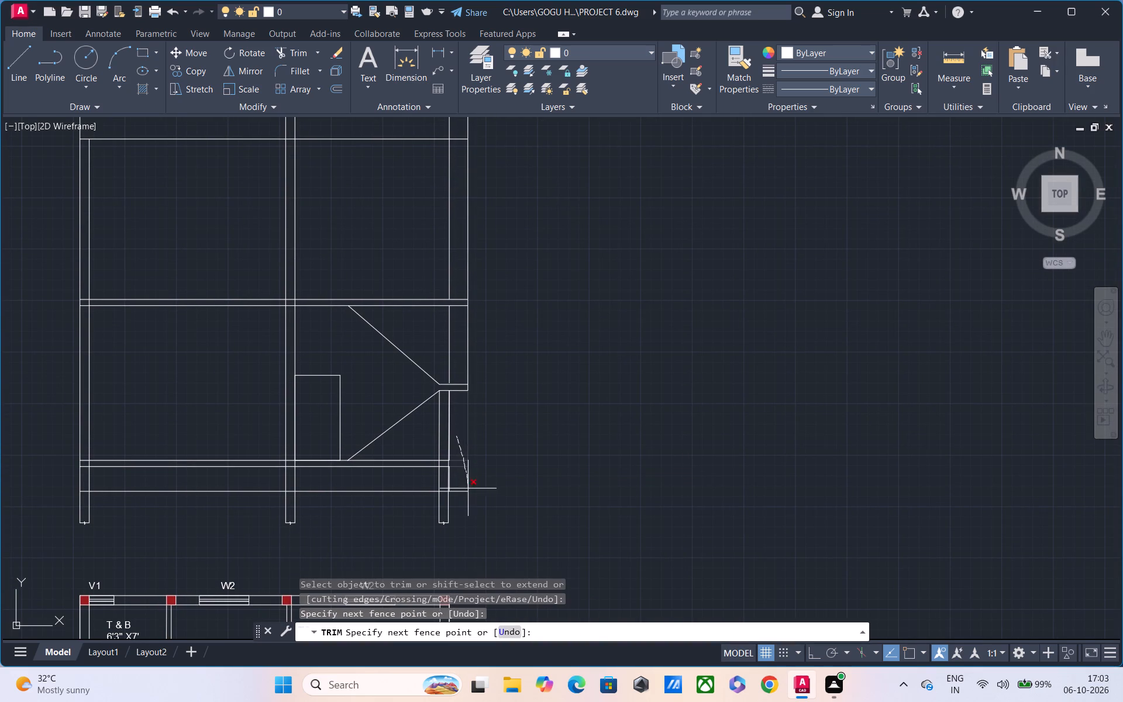
drag(468, 490, 463, 508)
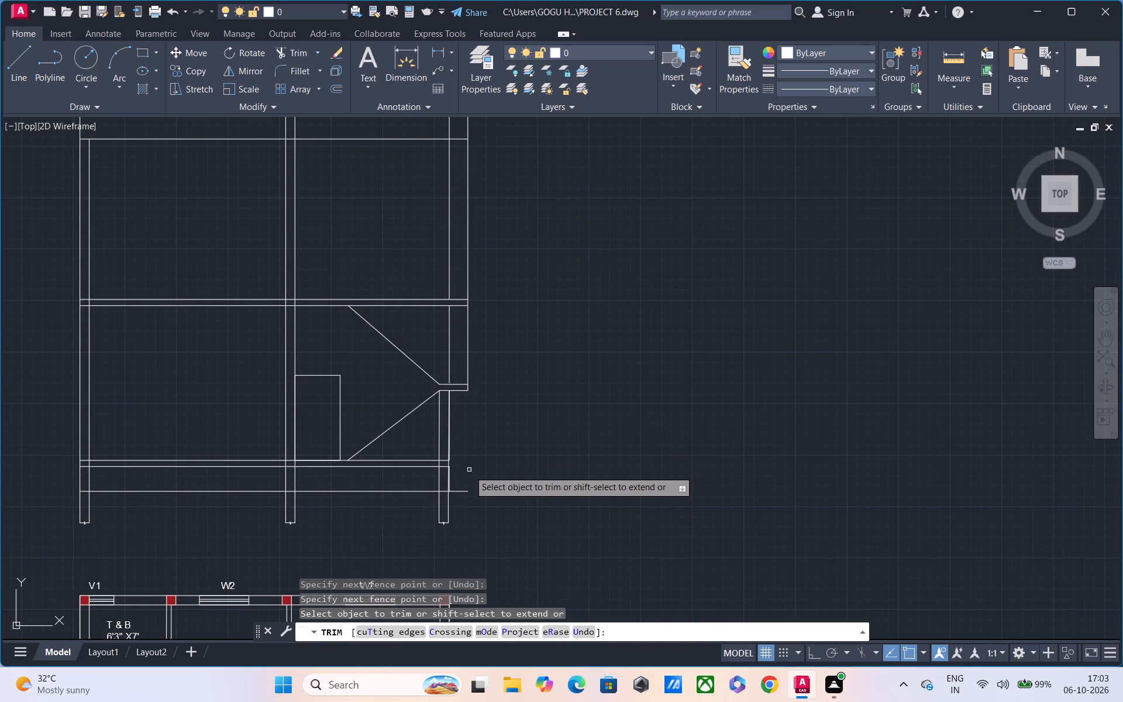
drag(464, 468, 461, 499)
Trim the leftover inner vertical pieces beside the narrow wall and the floor slab and base line stubs past its outer face.
scroll(466, 476, up, 2)
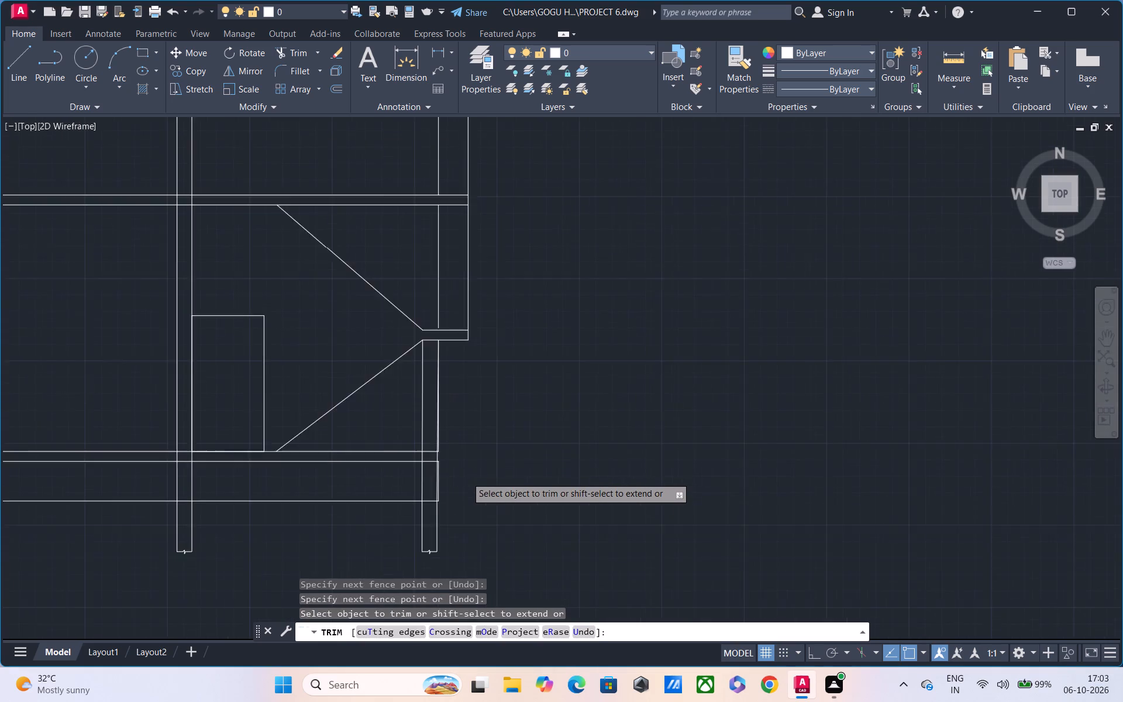
scroll(391, 459, up, 2)
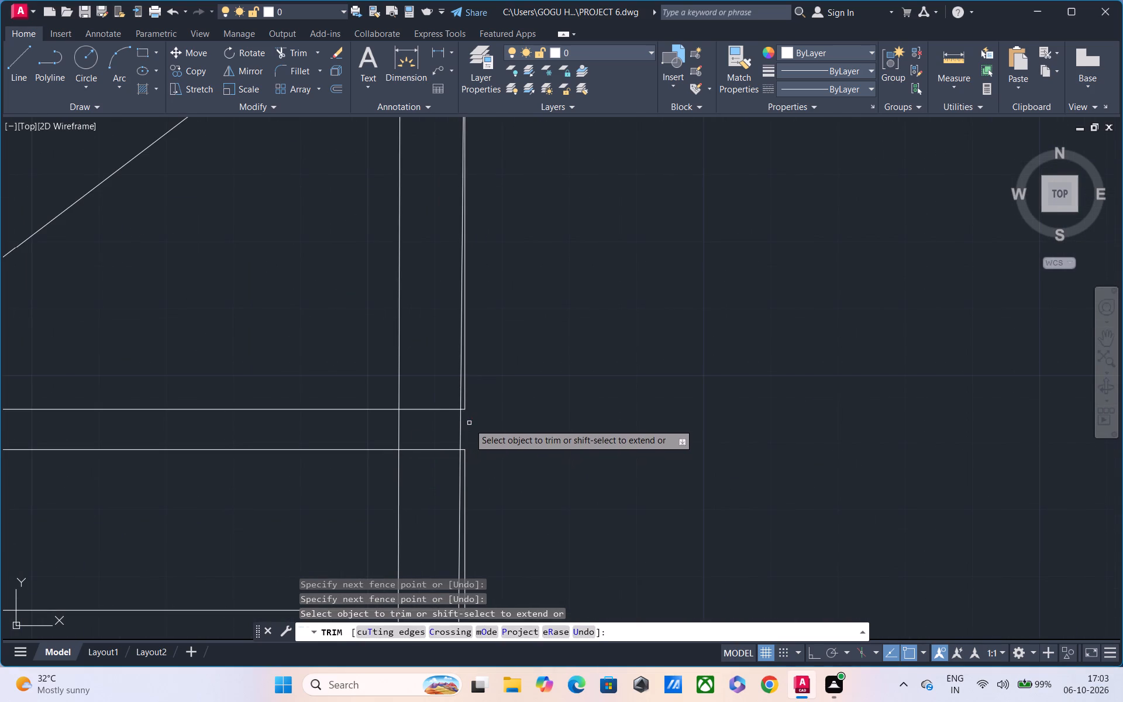
middle_drag(470, 431, 476, 464)
scroll(476, 464, down, 2)
middle_drag(502, 465, 494, 481)
scroll(490, 466, up, 2)
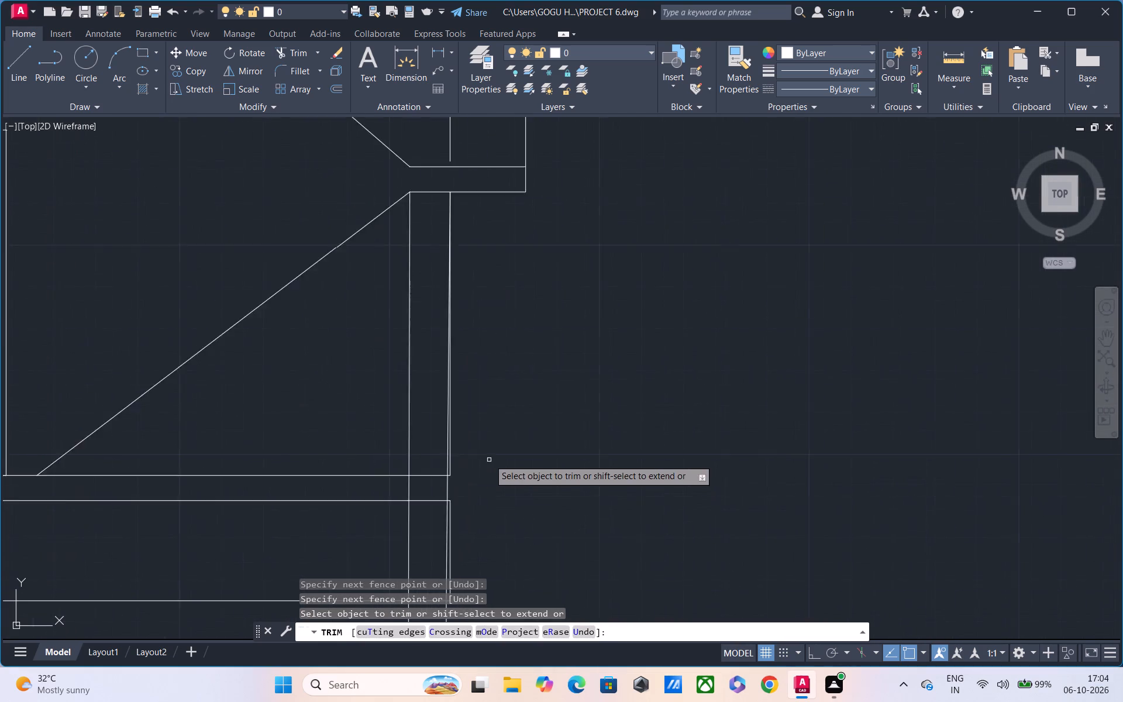
scroll(488, 455, up, 1)
click(391, 463)
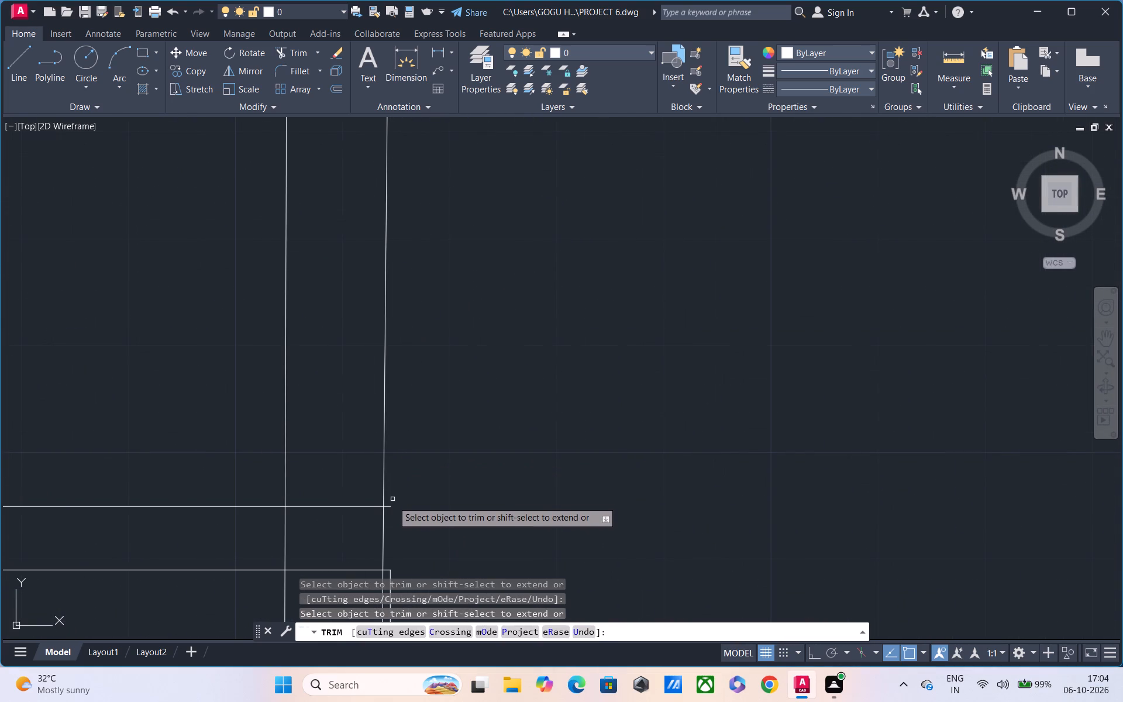
click(391, 506)
middle_drag(408, 529, 450, 474)
middle_drag(439, 517, 453, 400)
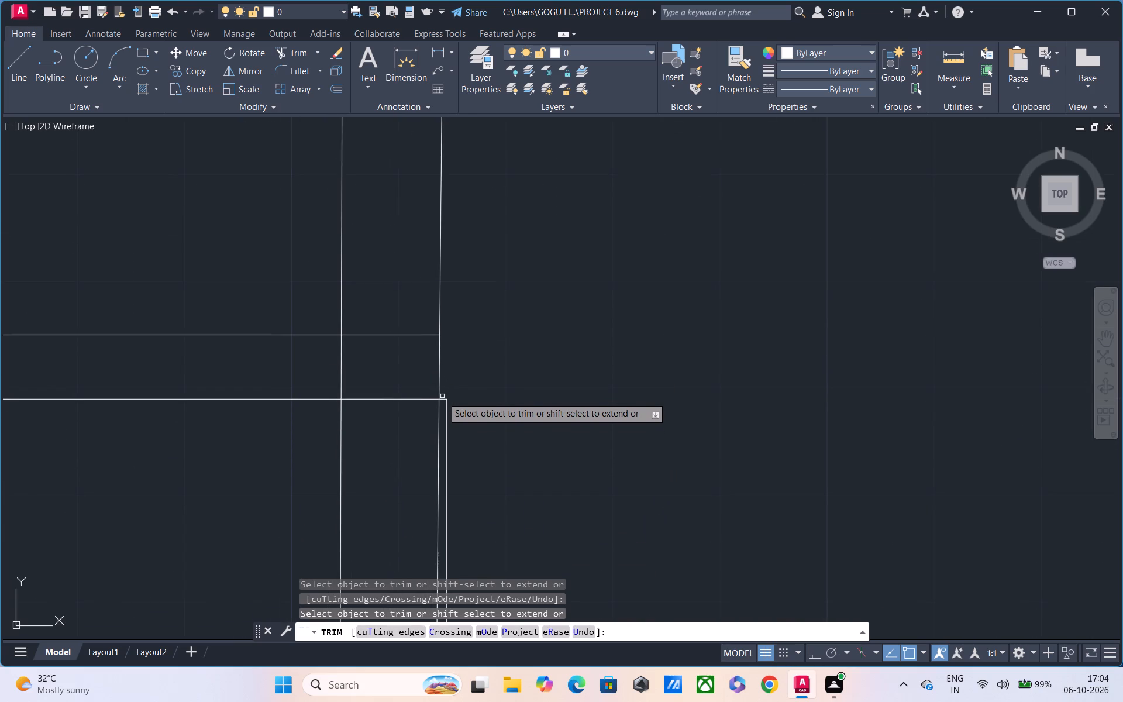
click(443, 400)
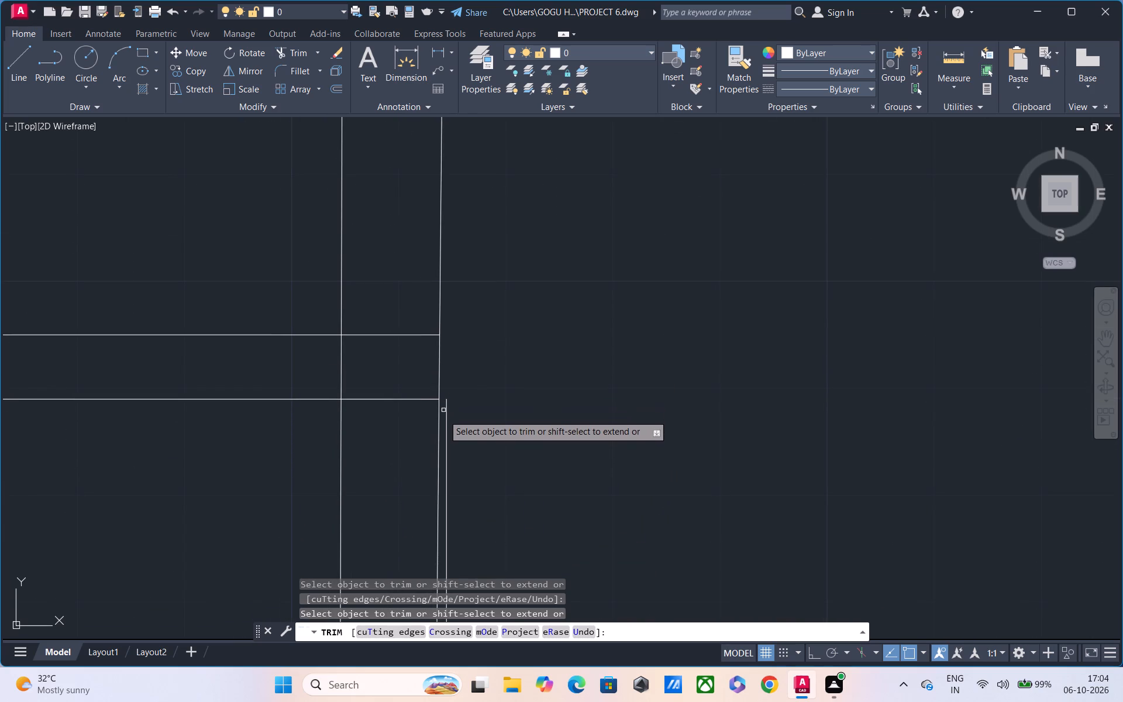
click(445, 425)
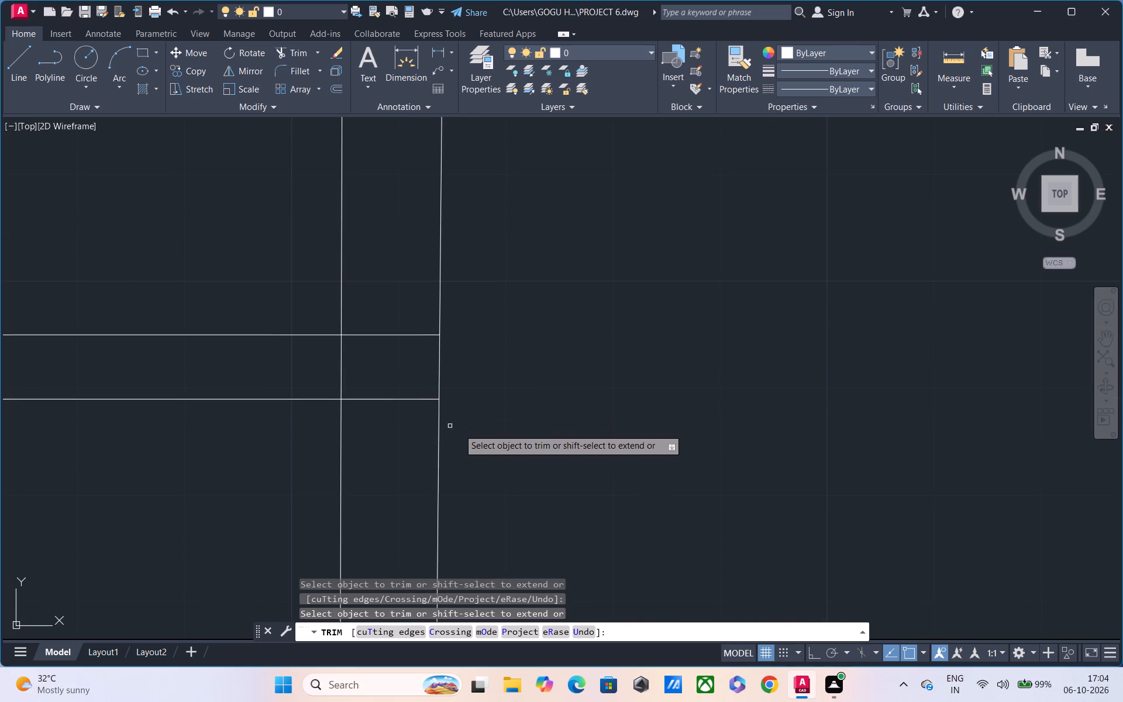
middle_drag(502, 431, 545, 314)
scroll(540, 335, down, 1)
middle_drag(529, 441, 528, 341)
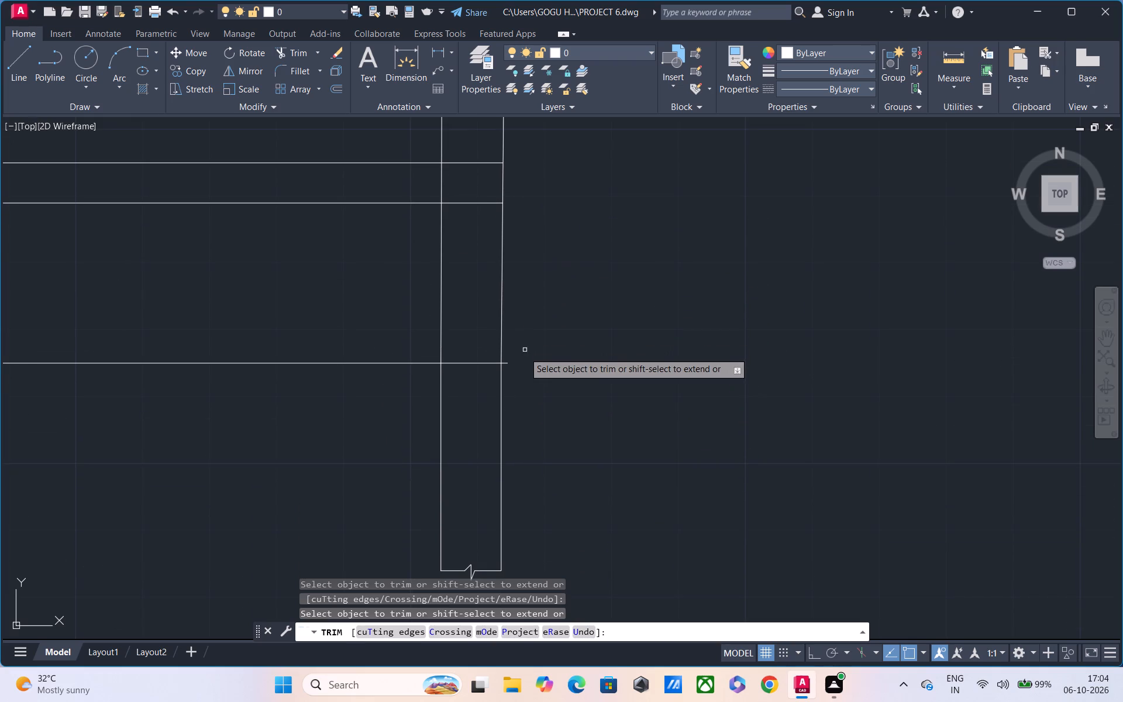
scroll(522, 365, up, 2)
click(481, 360)
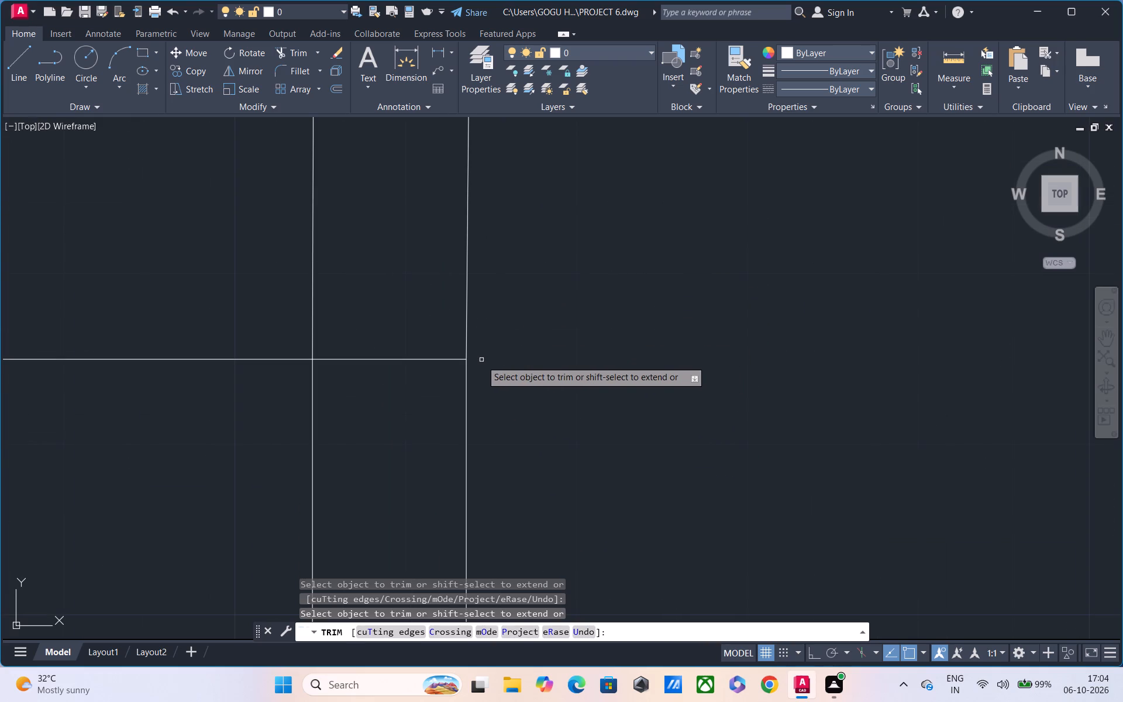
Trim away the inner vertical line near the outer edge at every level from the landing up to the roof line.
scroll(521, 358, down, 2)
scroll(632, 370, down, 3)
scroll(647, 429, down, 1)
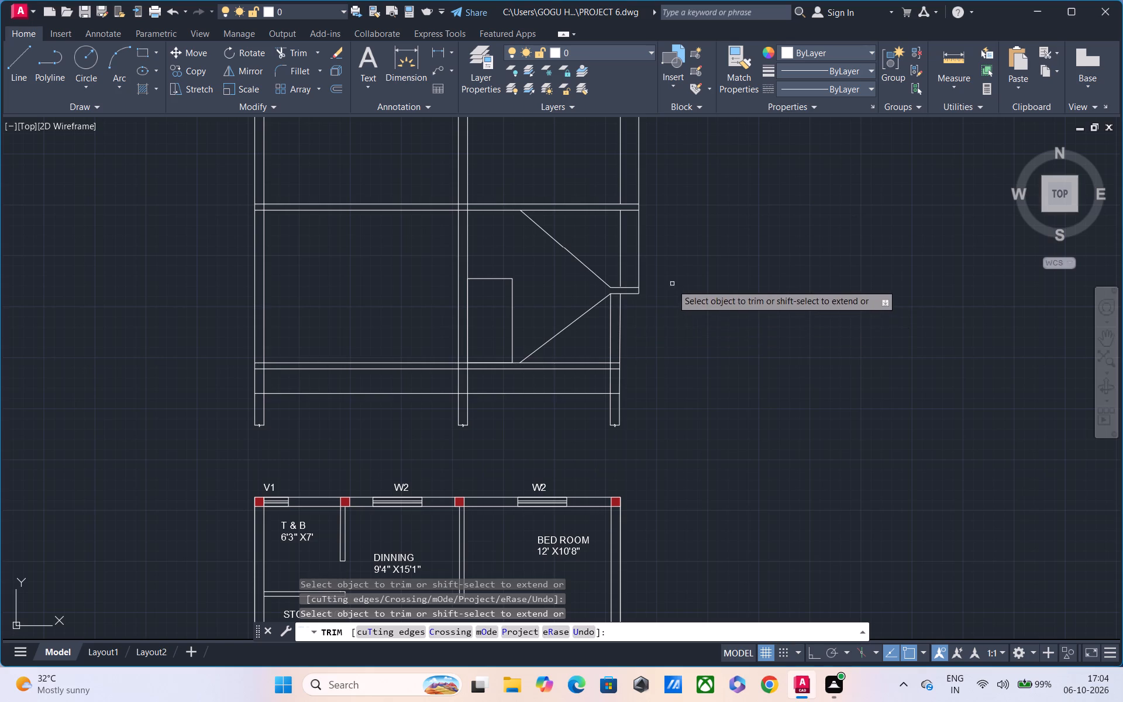
middle_drag(673, 284, 676, 395)
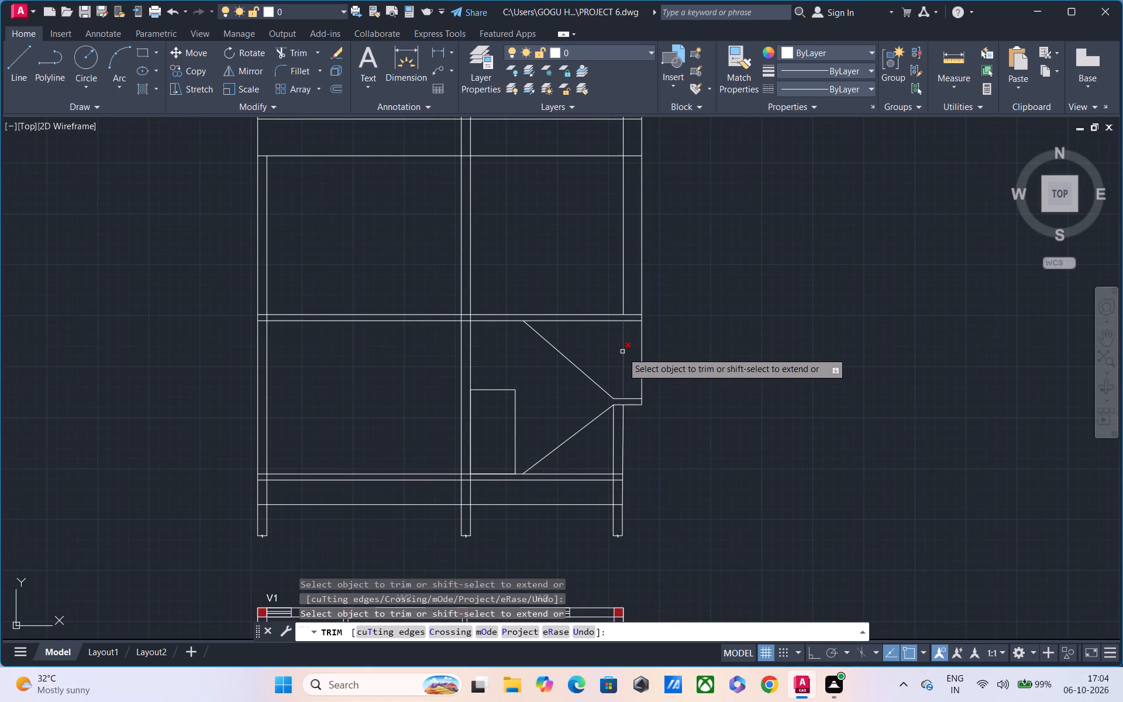
click(622, 352)
click(624, 294)
middle_drag(624, 258, 626, 354)
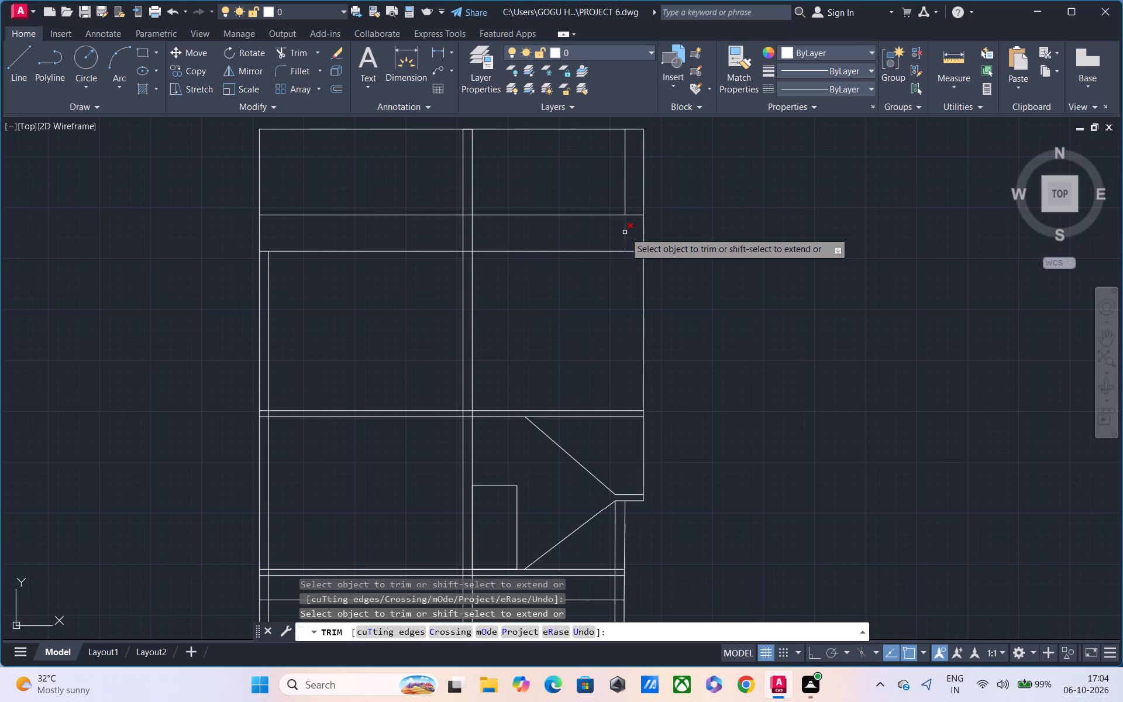
click(625, 232)
click(625, 187)
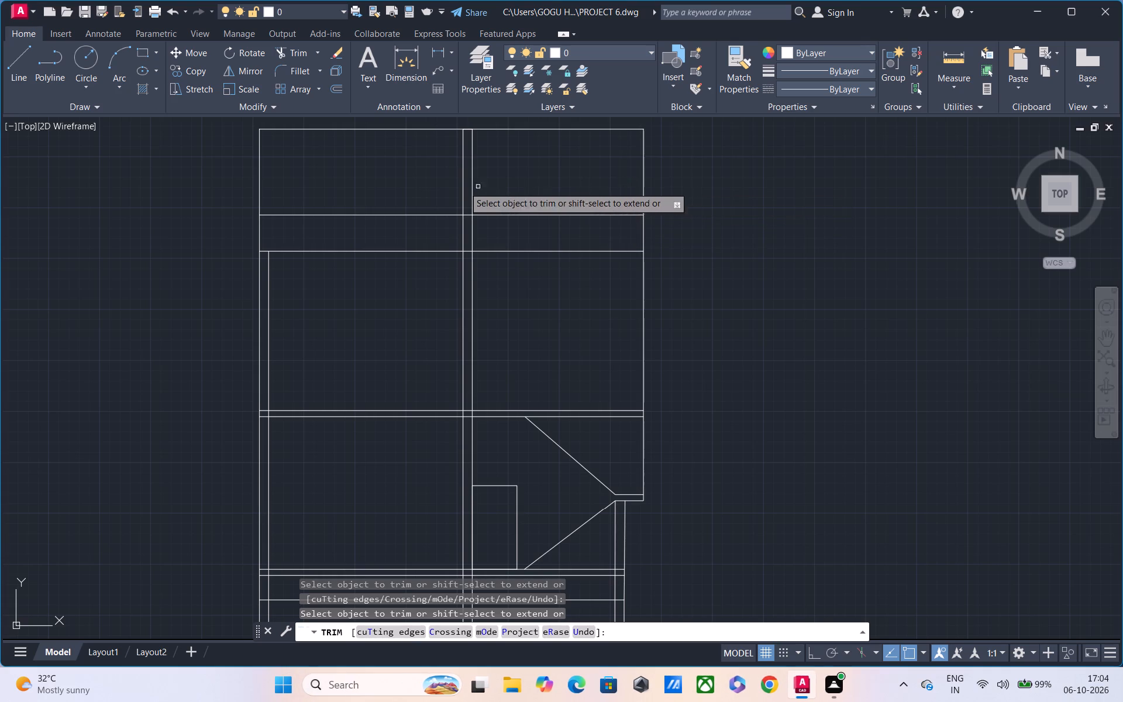
middle_drag(535, 225, 550, 274)
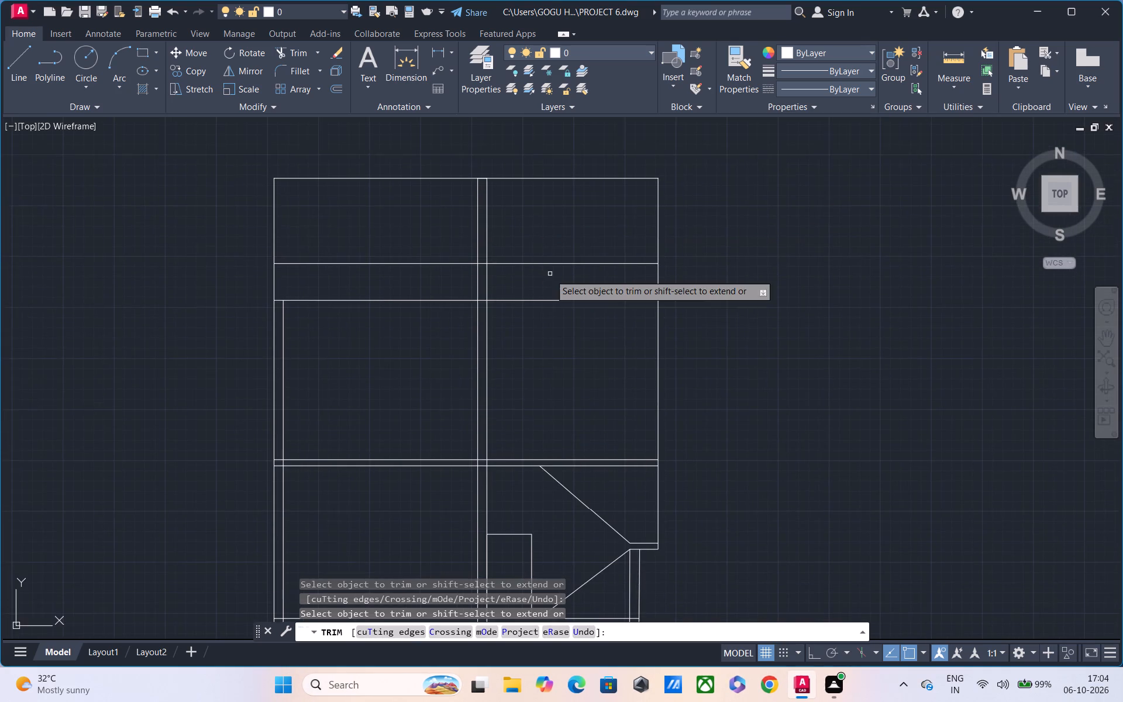
scroll(550, 274, down, 1)
middle_drag(551, 331, 530, 291)
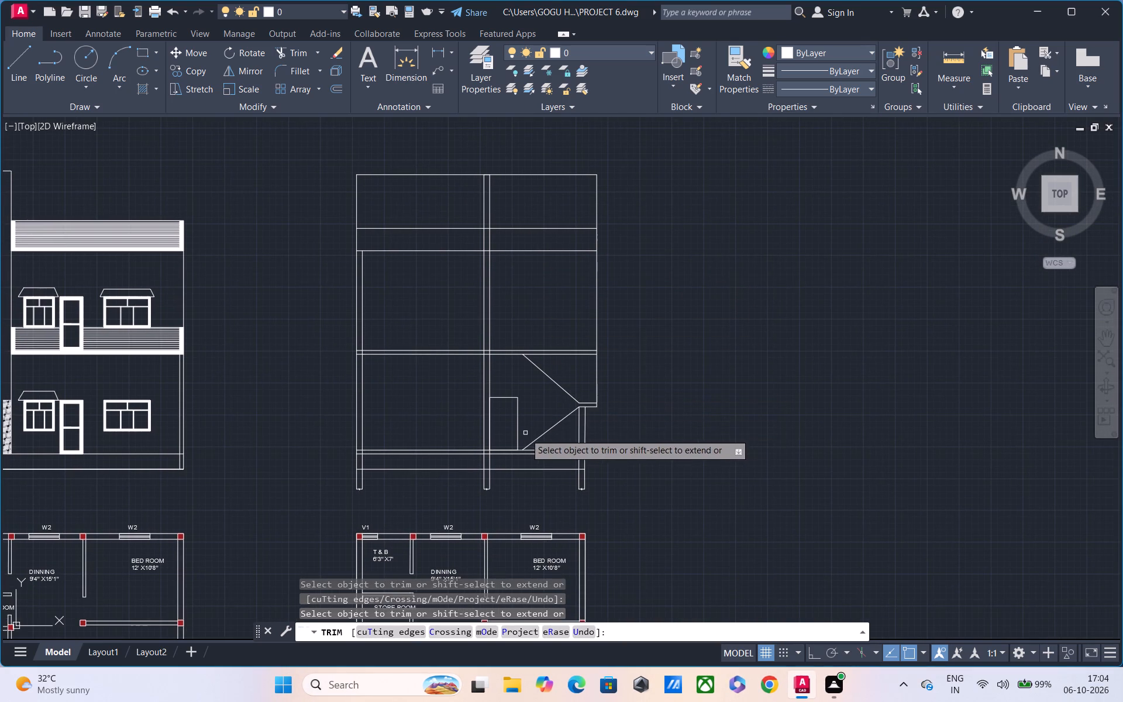
scroll(519, 423, up, 1)
middle_drag(514, 410, 526, 345)
key(Escape)
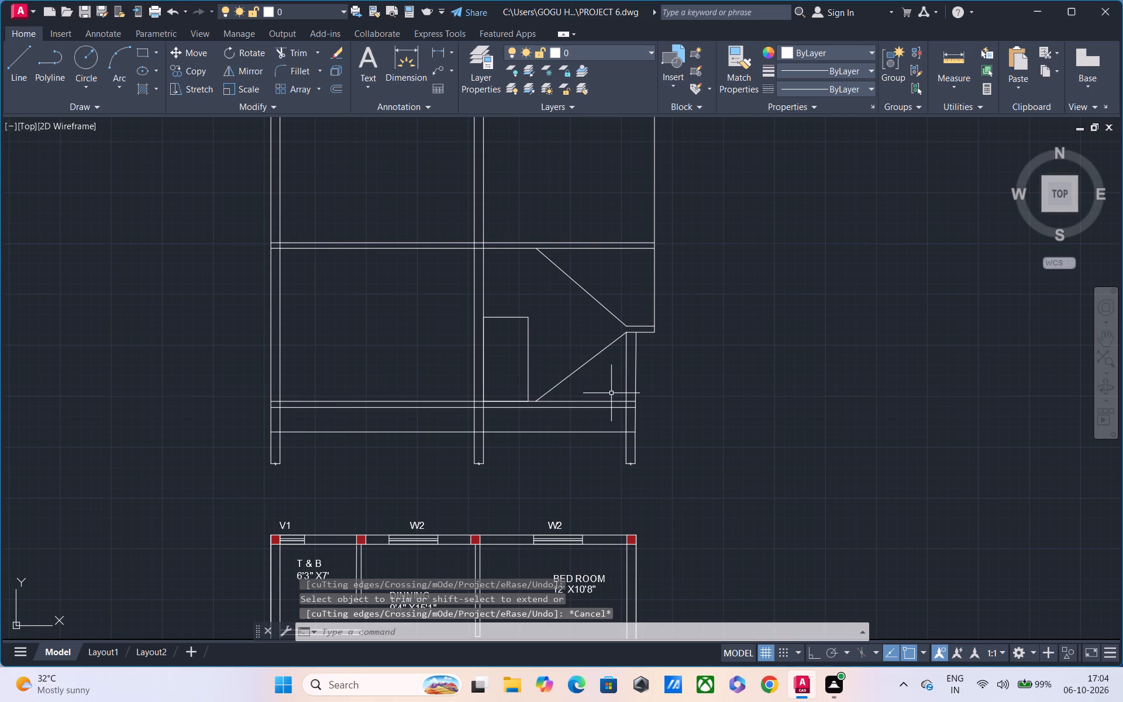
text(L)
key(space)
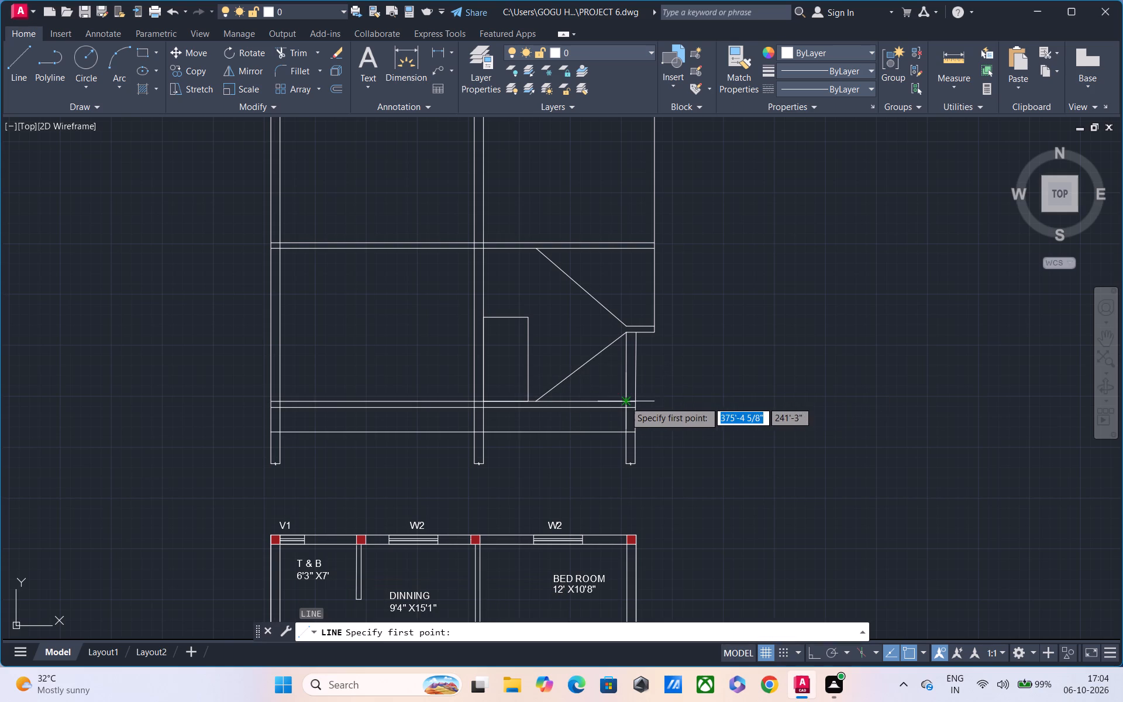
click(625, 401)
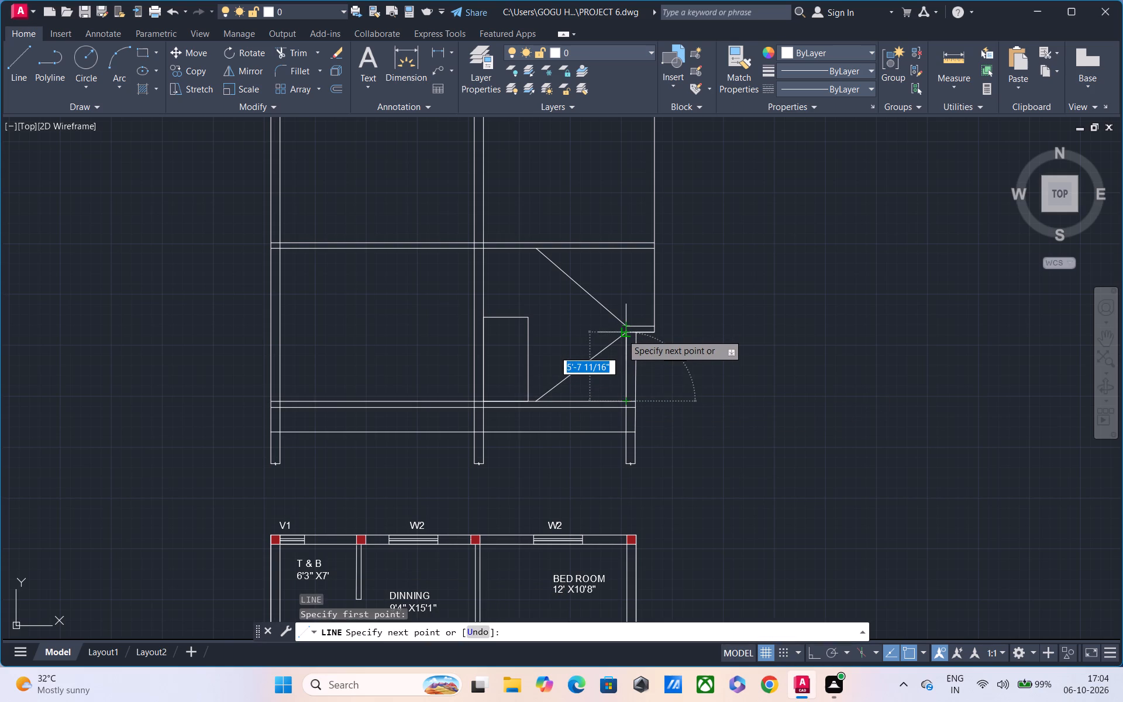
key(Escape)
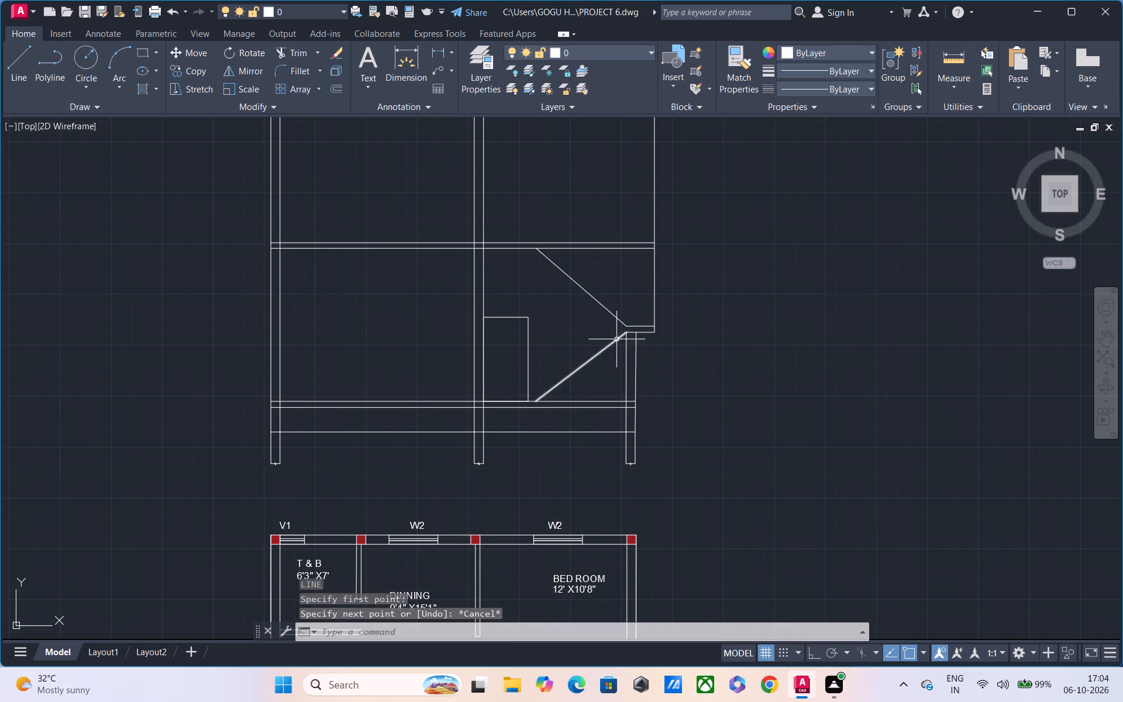
Turn on Ortho mode for drawing the stair lines.
text(L)
key(space)
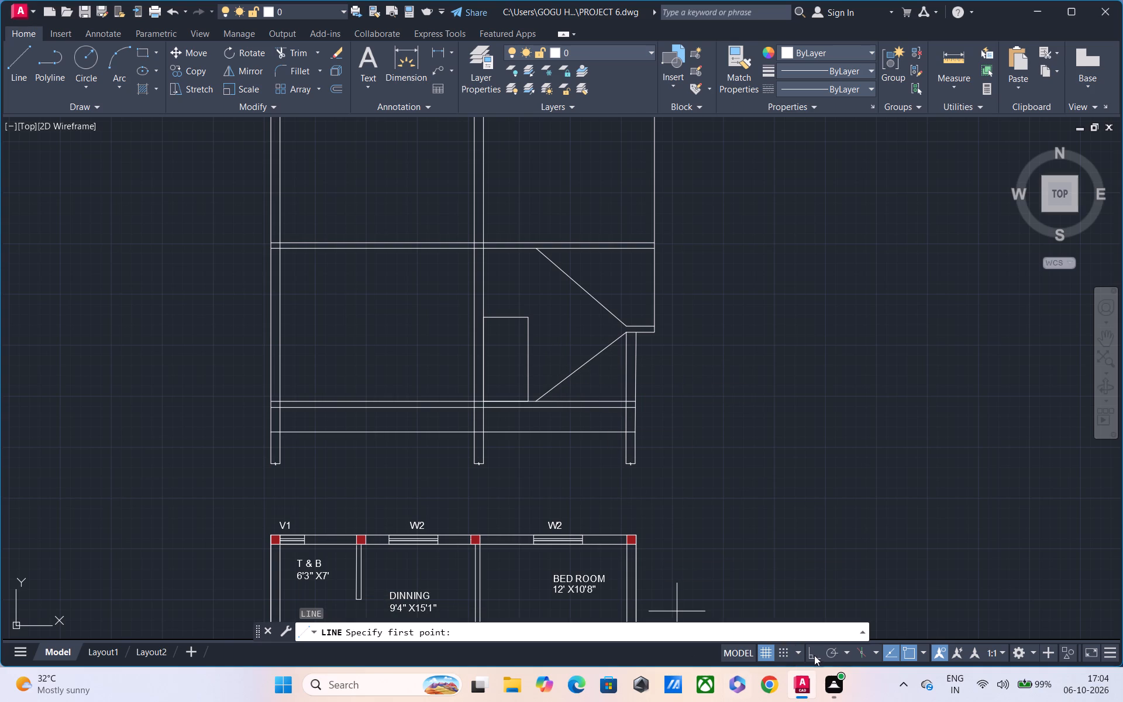
click(808, 651)
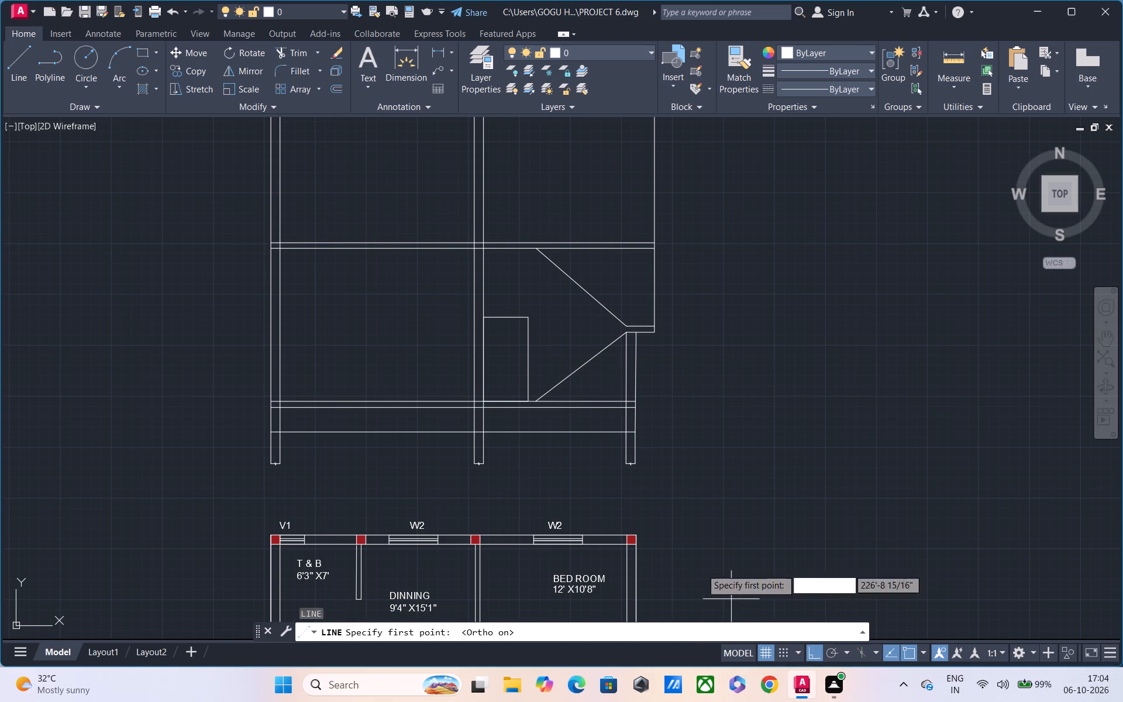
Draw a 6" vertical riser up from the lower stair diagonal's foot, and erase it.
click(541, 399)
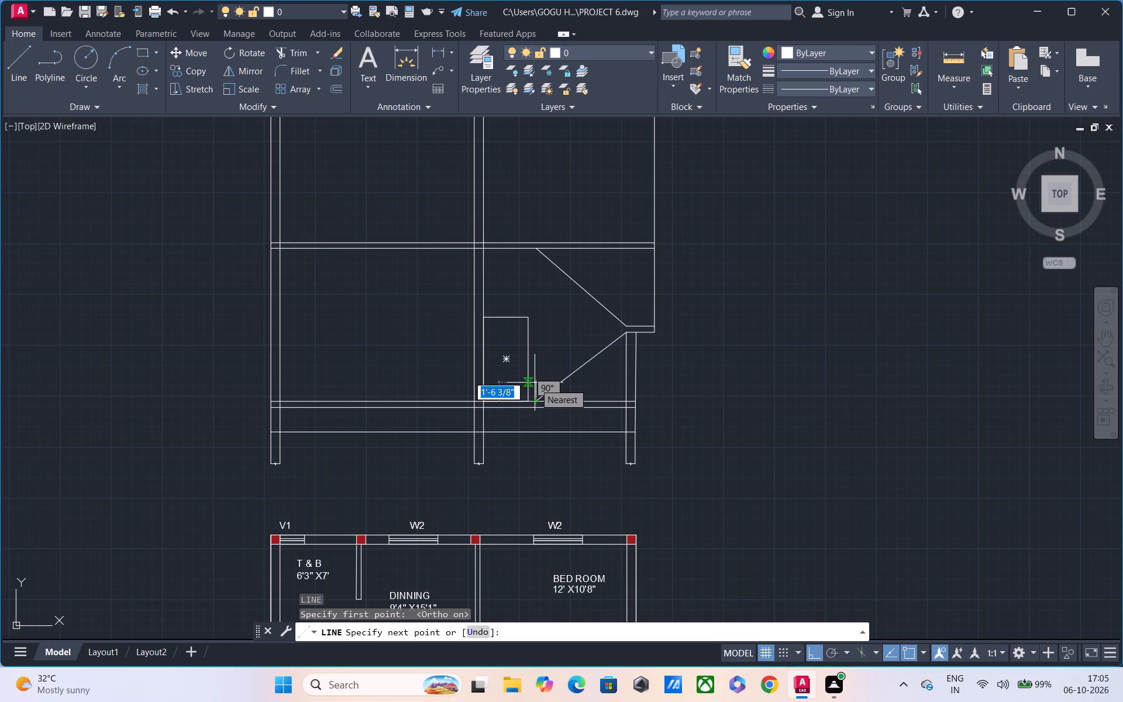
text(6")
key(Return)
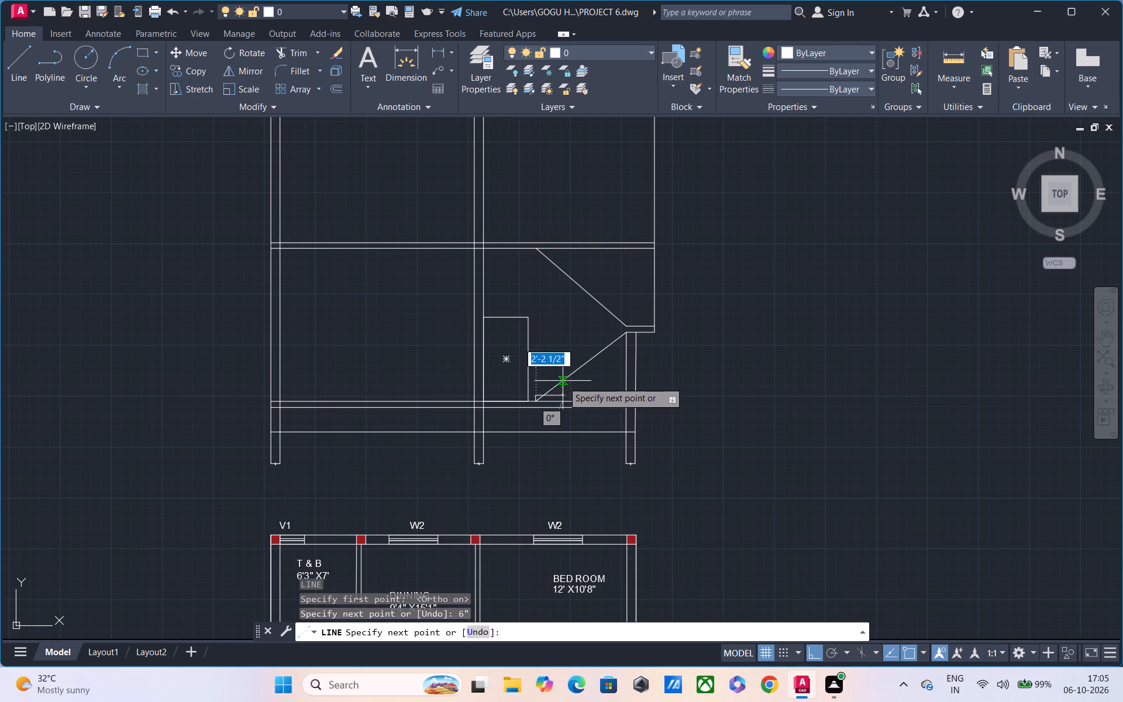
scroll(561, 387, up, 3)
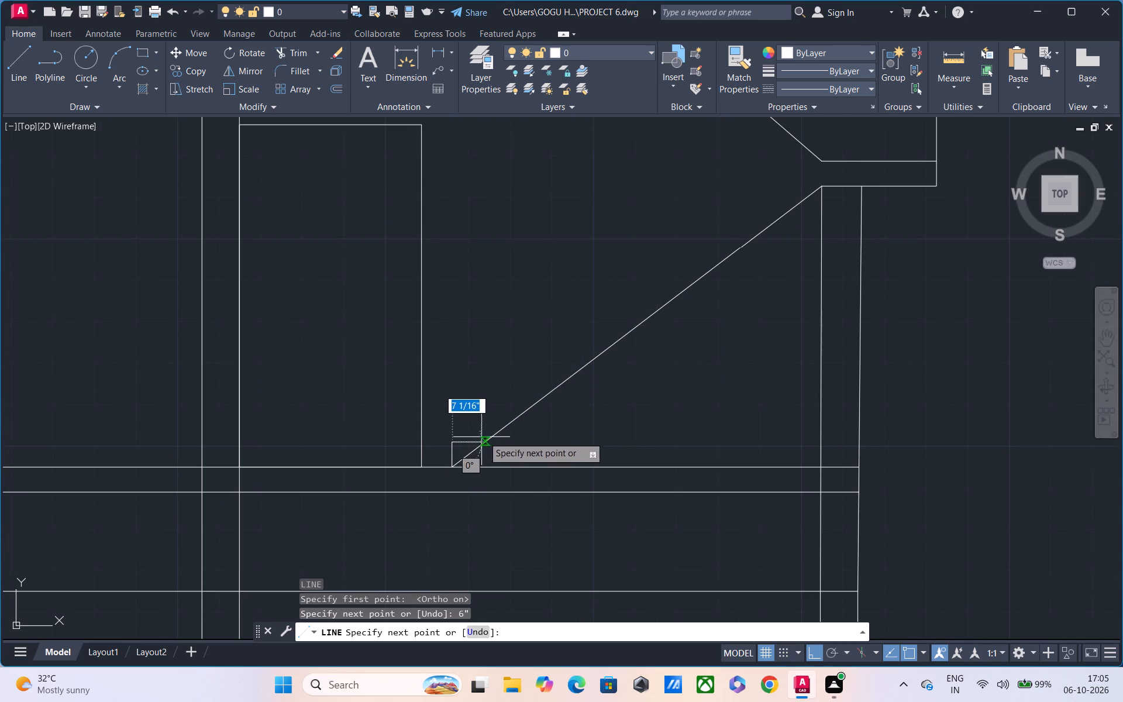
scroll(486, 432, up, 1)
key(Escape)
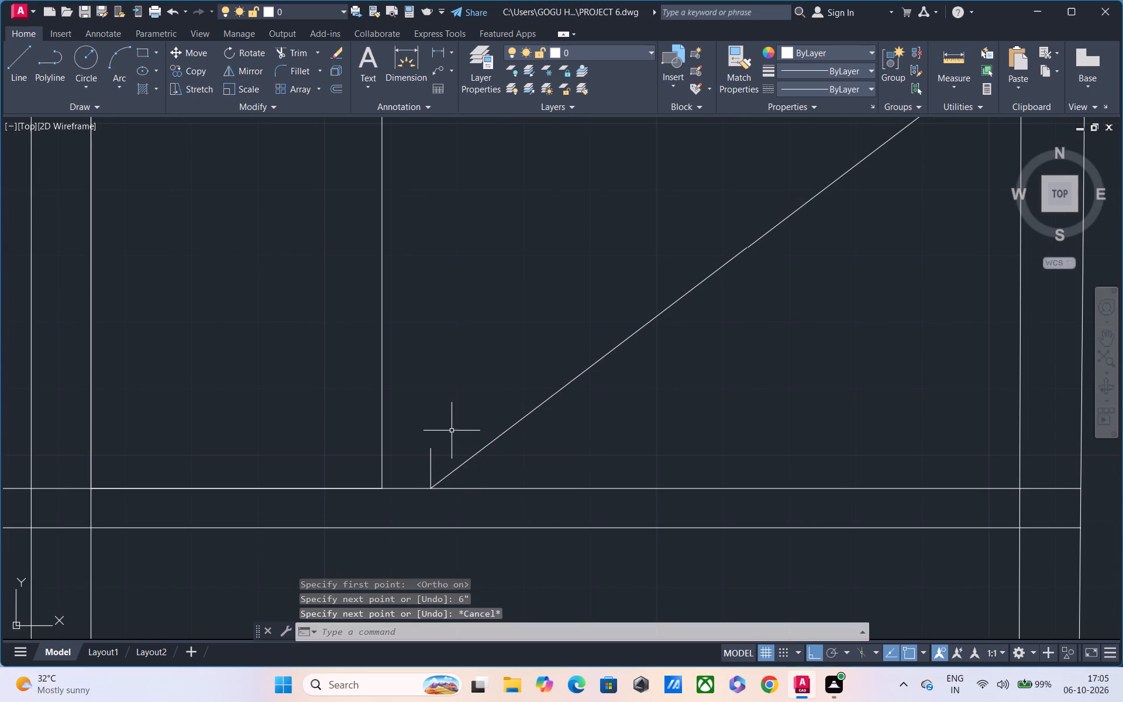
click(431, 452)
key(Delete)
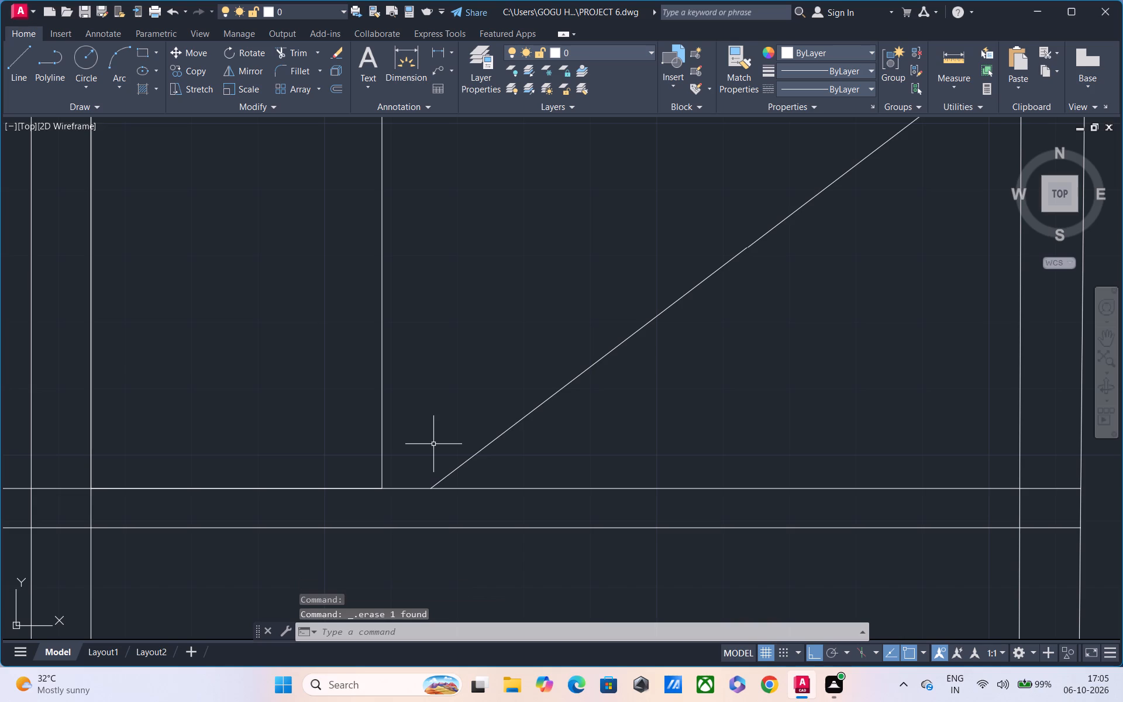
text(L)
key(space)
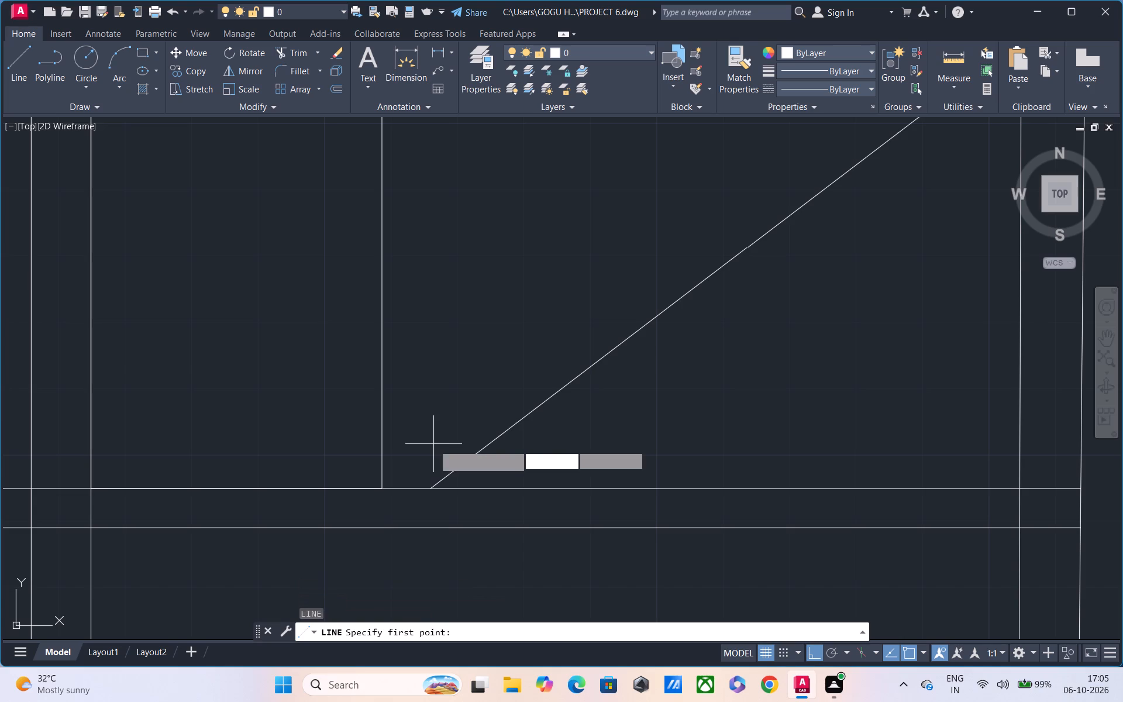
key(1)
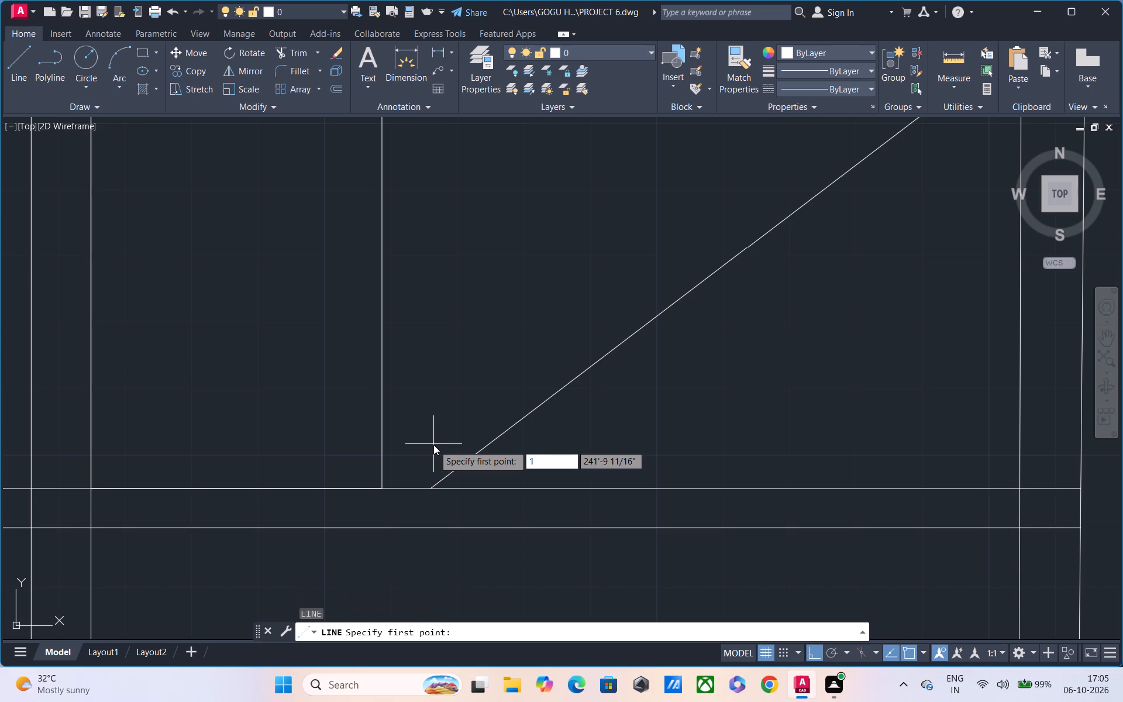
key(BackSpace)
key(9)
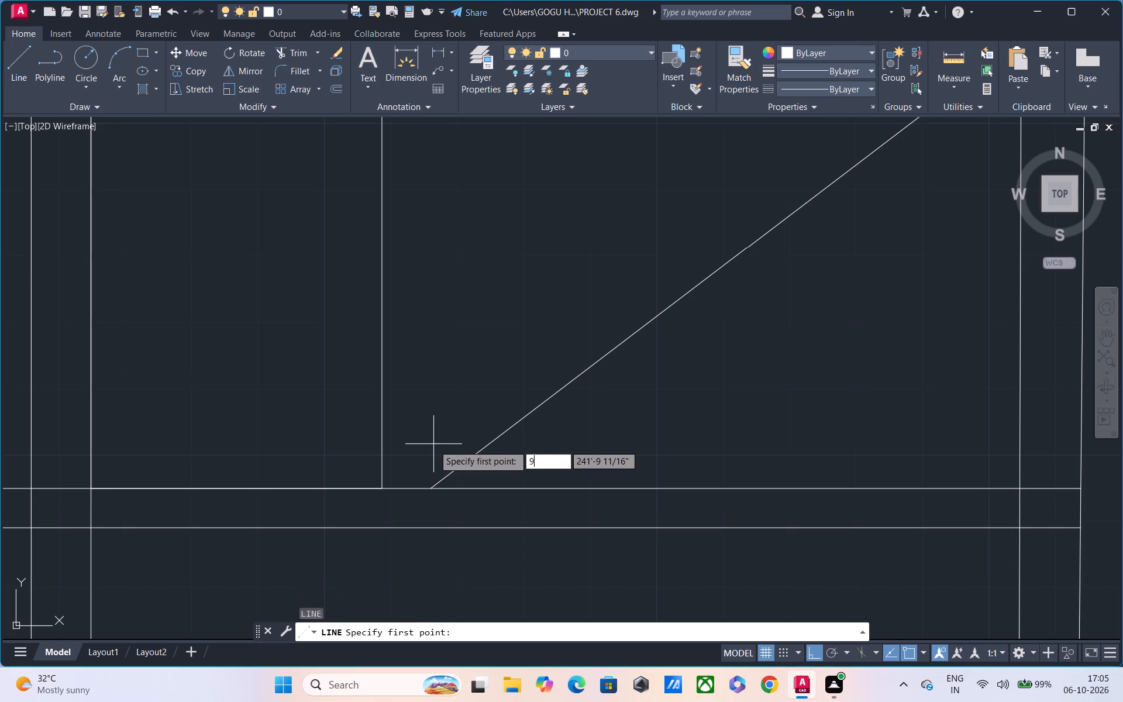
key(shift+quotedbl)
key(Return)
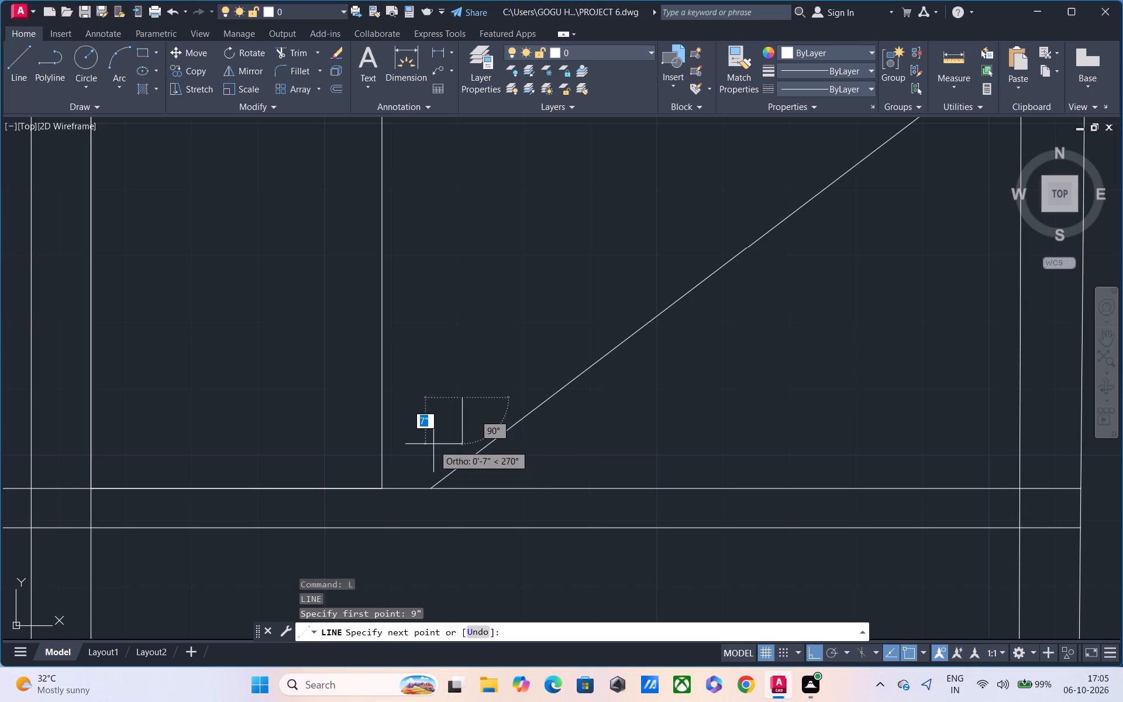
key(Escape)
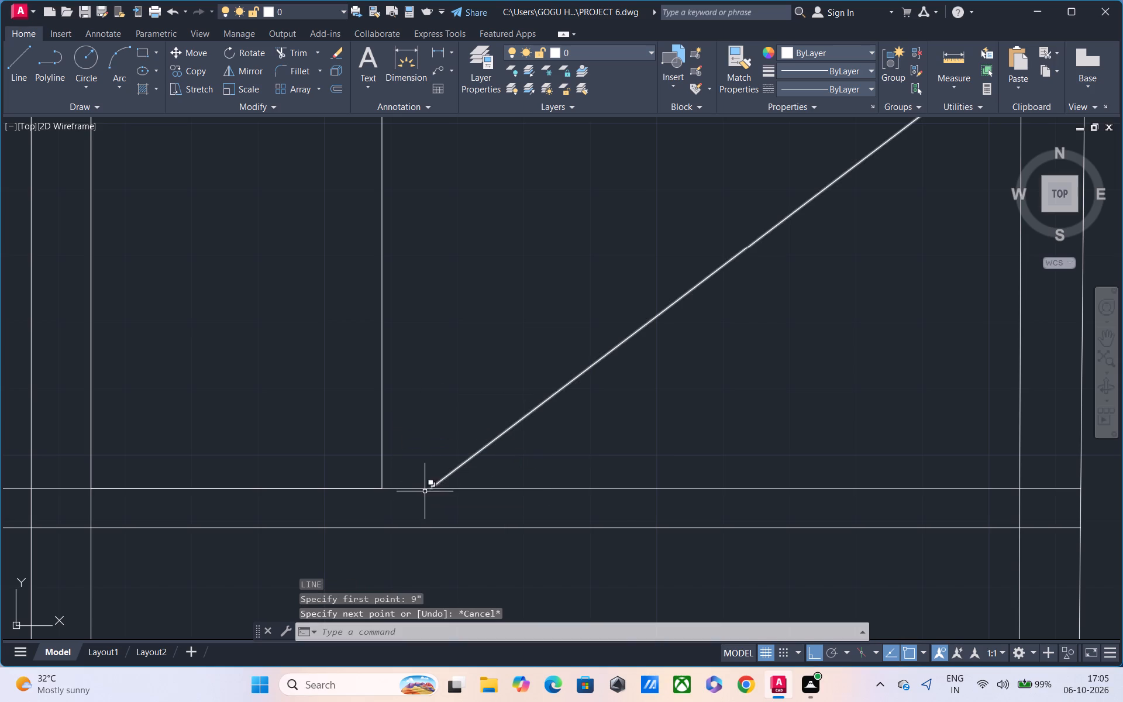
Draw the lower flight's first two steps from the diagonal's foot, each with a 9" riser and a horizontal tread ending on the diagonal.
text(L)
key(space)
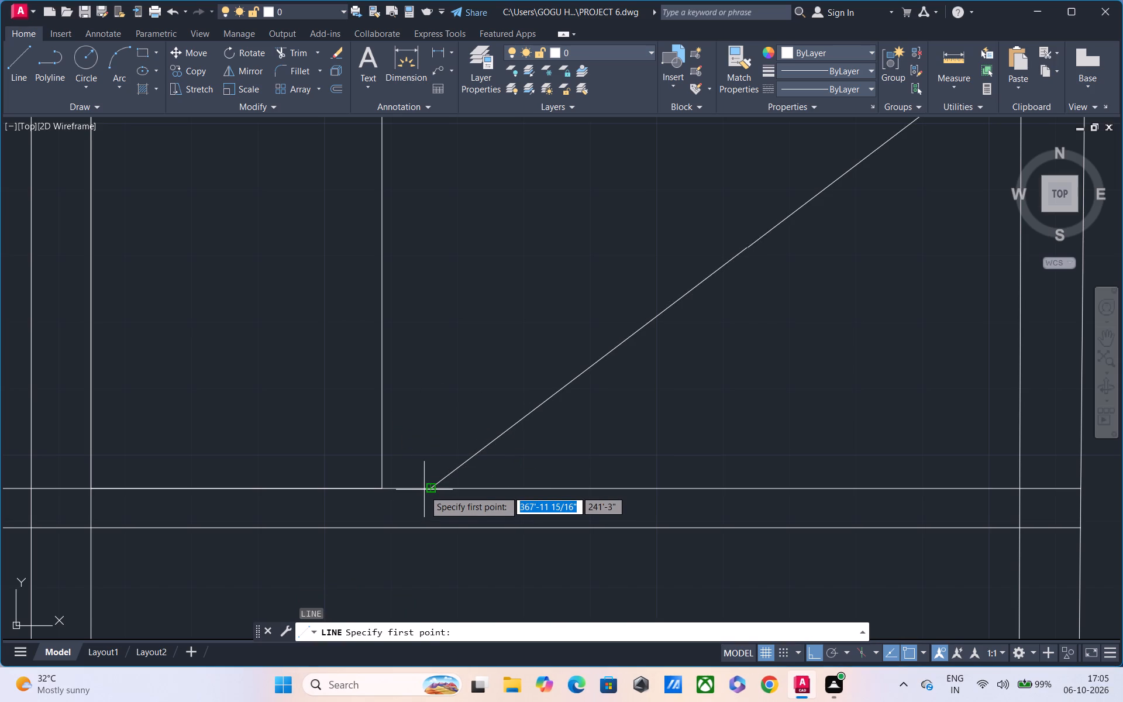
click(432, 492)
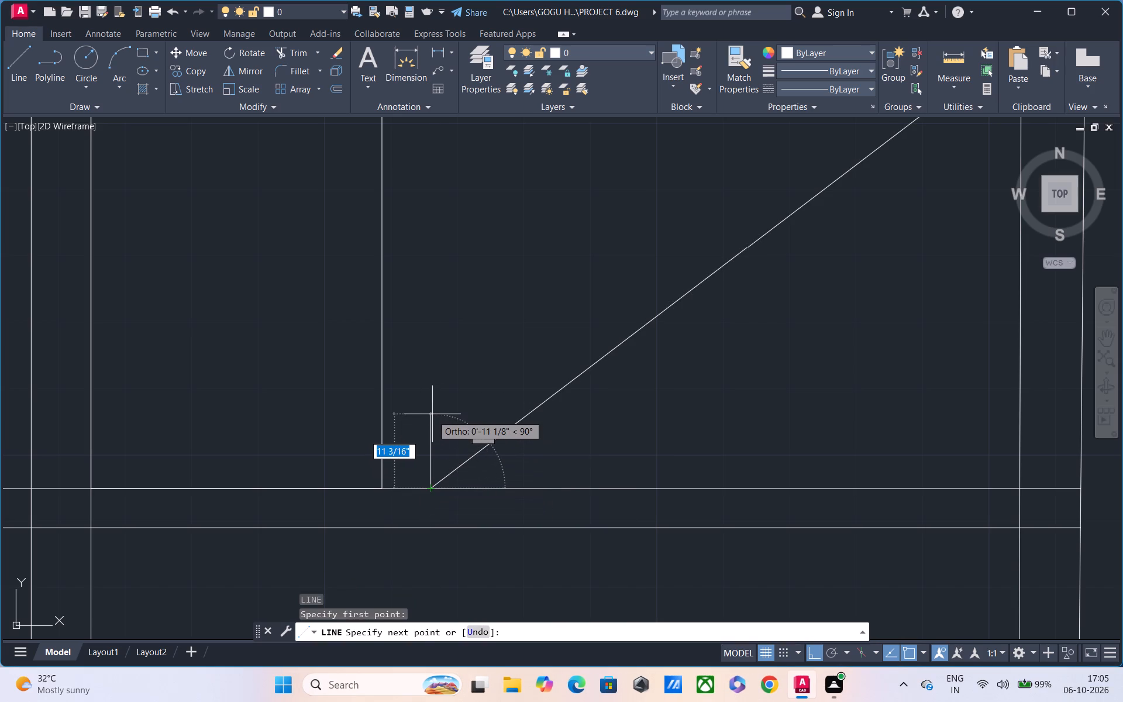
text(9")
key(Return)
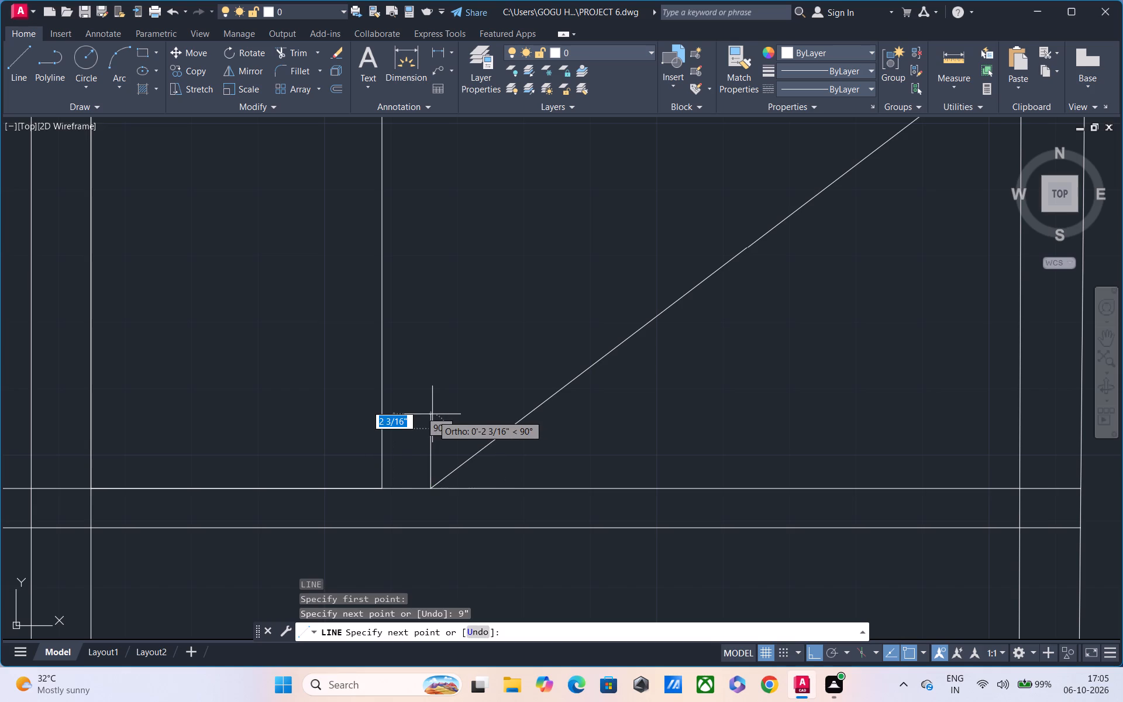
click(509, 430)
text(9")
key(Return)
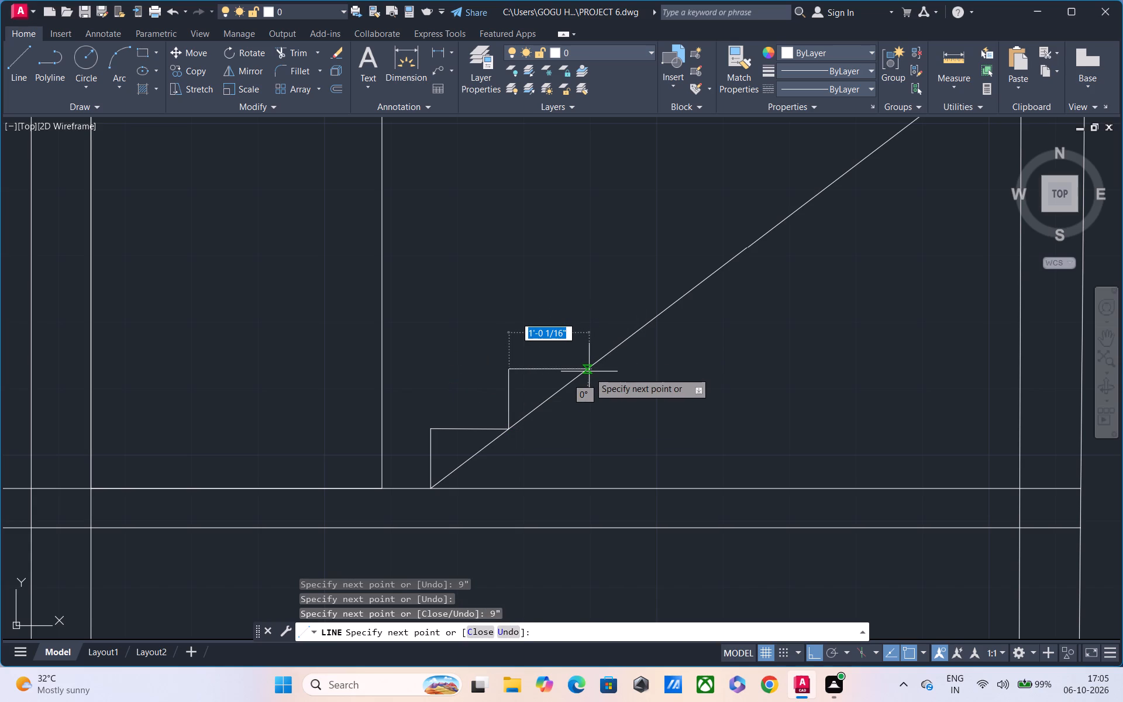
scroll(588, 370, up, 3)
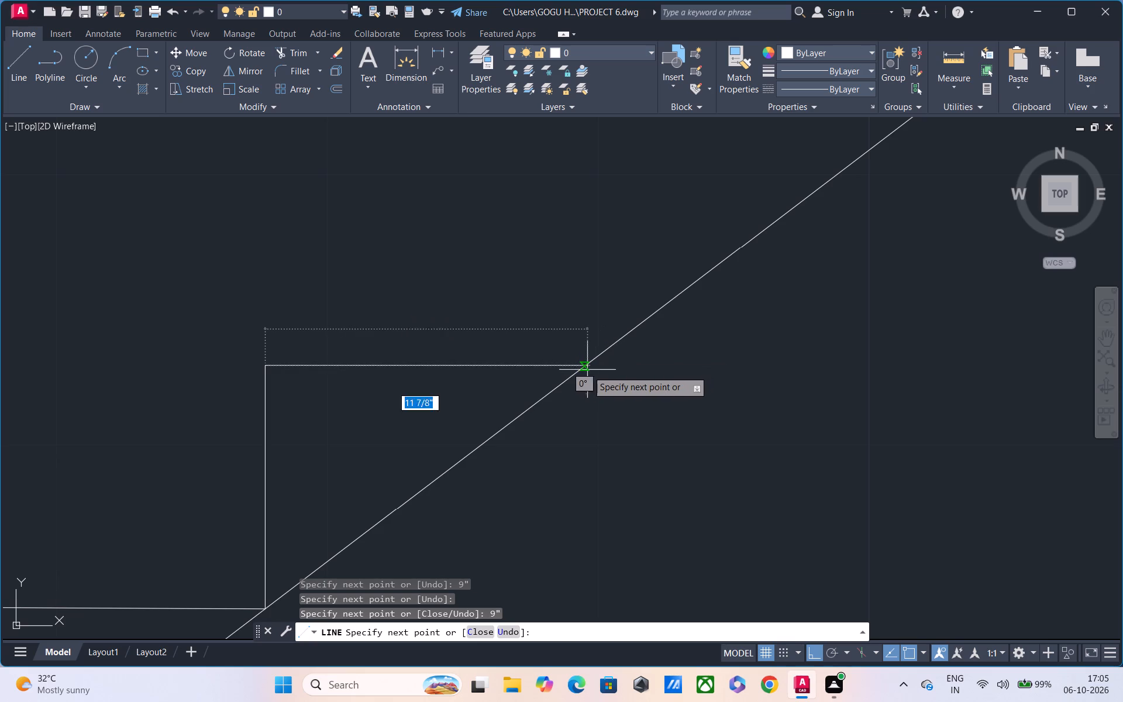
scroll(587, 369, up, 2)
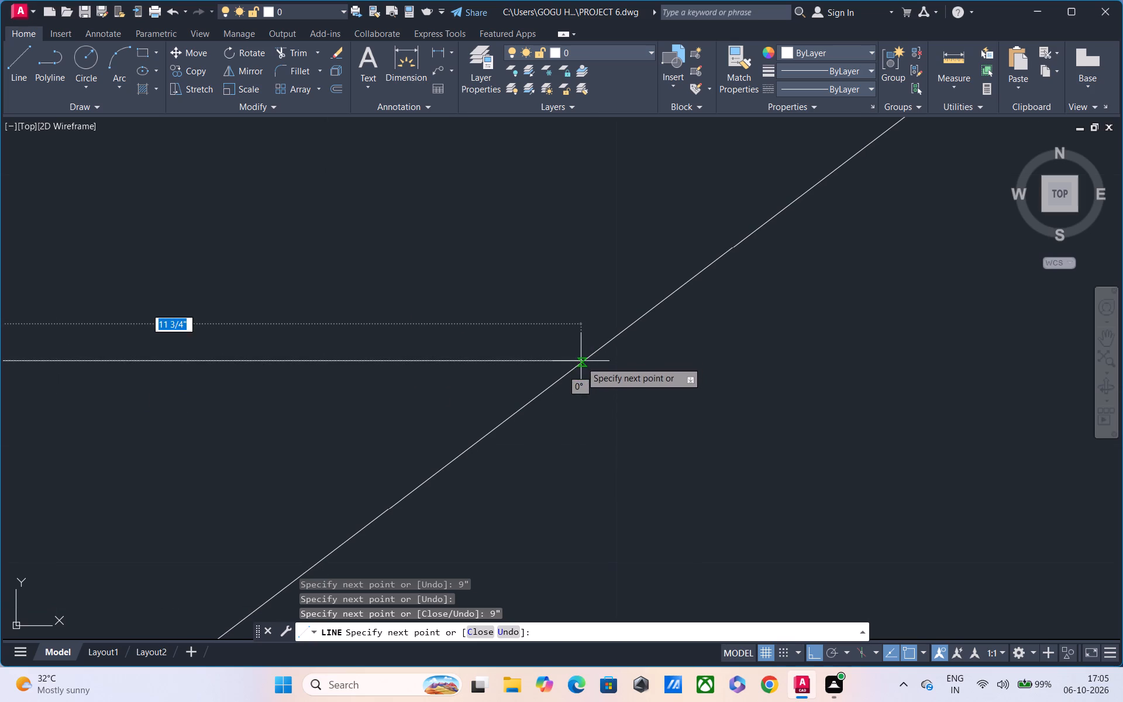
click(584, 360)
Continue the line with the third step: a 9" riser and a horizontal tread about 1'-0" long ending on the diagonal.
middle_drag(621, 311, 545, 377)
scroll(518, 309, down, 2)
middle_drag(530, 292, 487, 428)
scroll(481, 374, down, 2)
text(9")
key(Return)
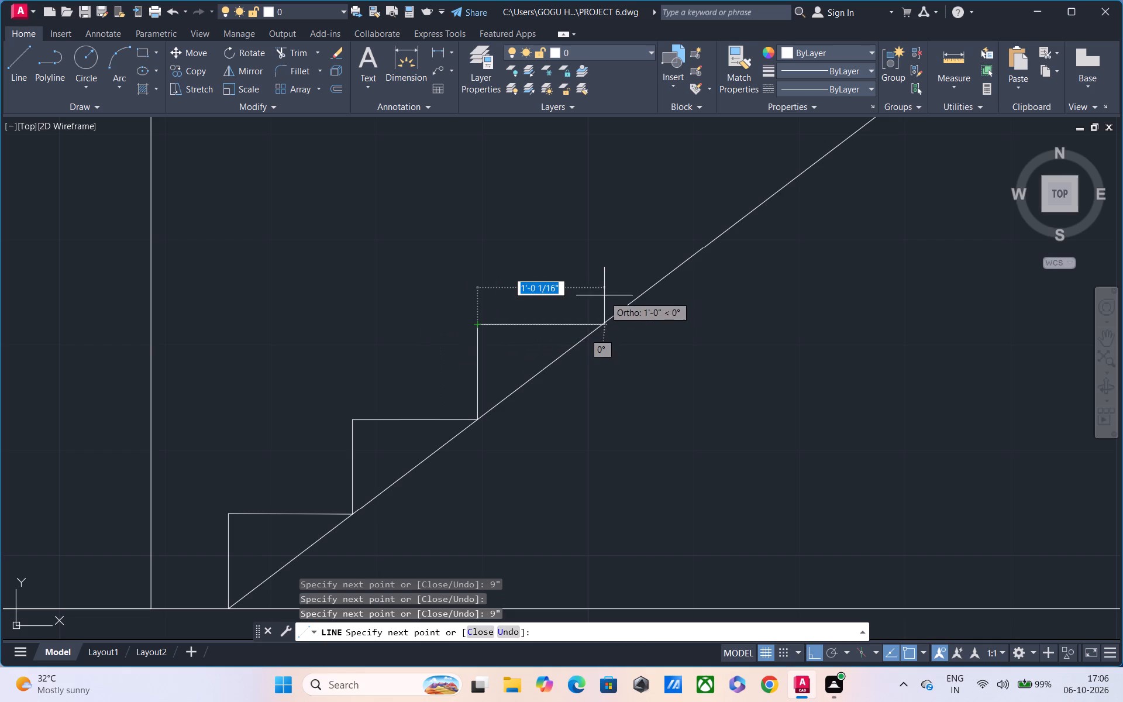
click(603, 324)
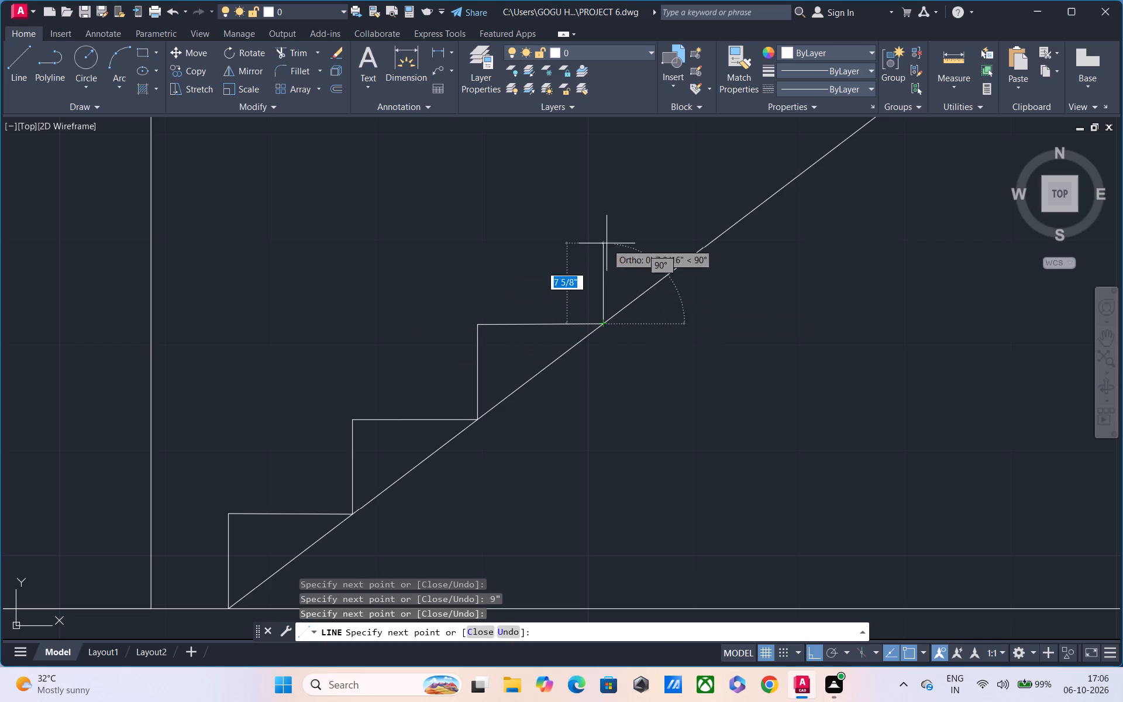
Add the fourth step with a 9" riser and a horizontal tread ending on the diagonal.
middle_drag(605, 234, 509, 284)
scroll(499, 285, down, 2)
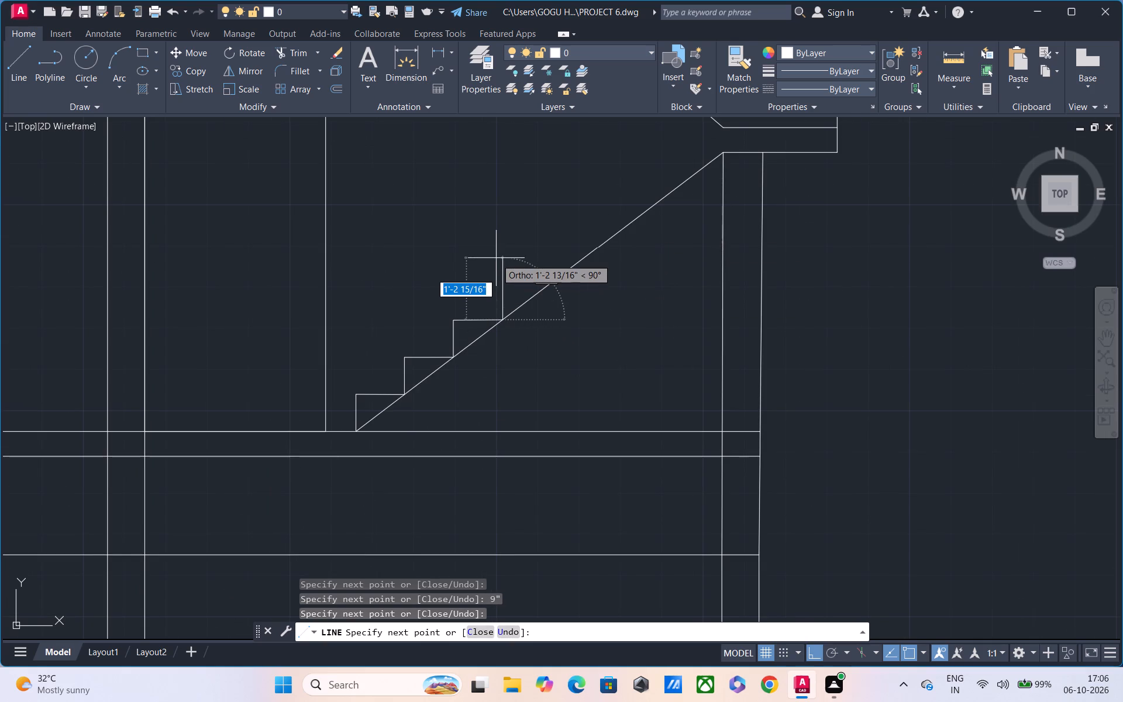
text(9")
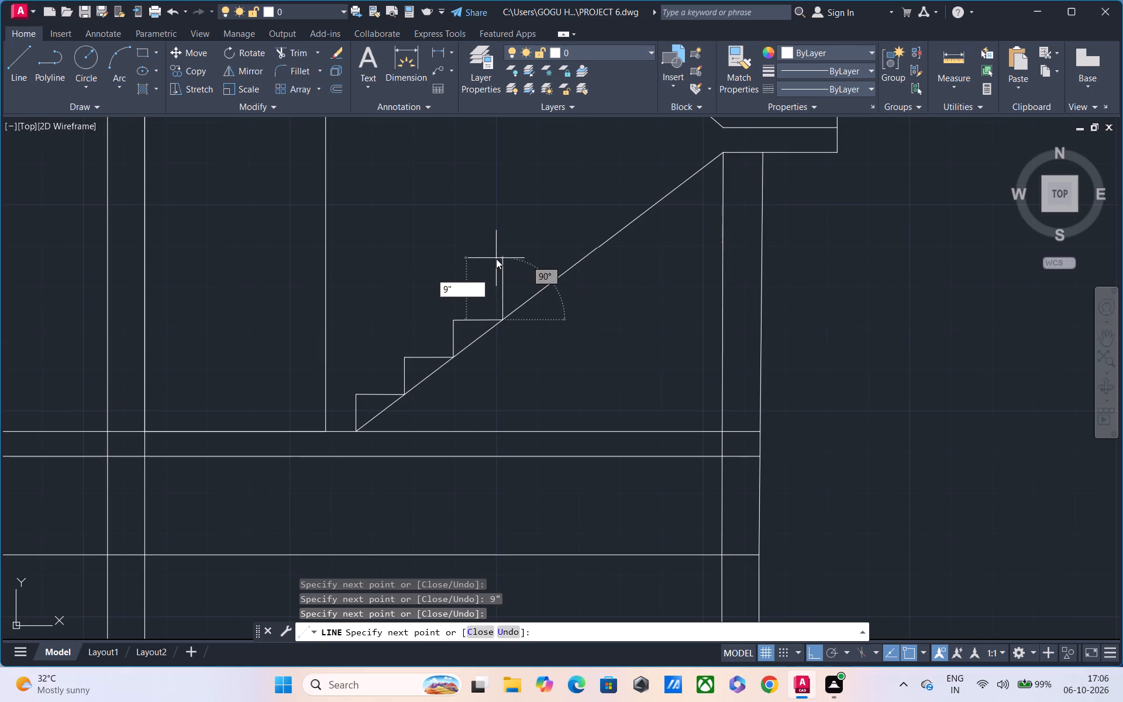
key(BackSpace)
key(shift+quotedbl)
key(Return)
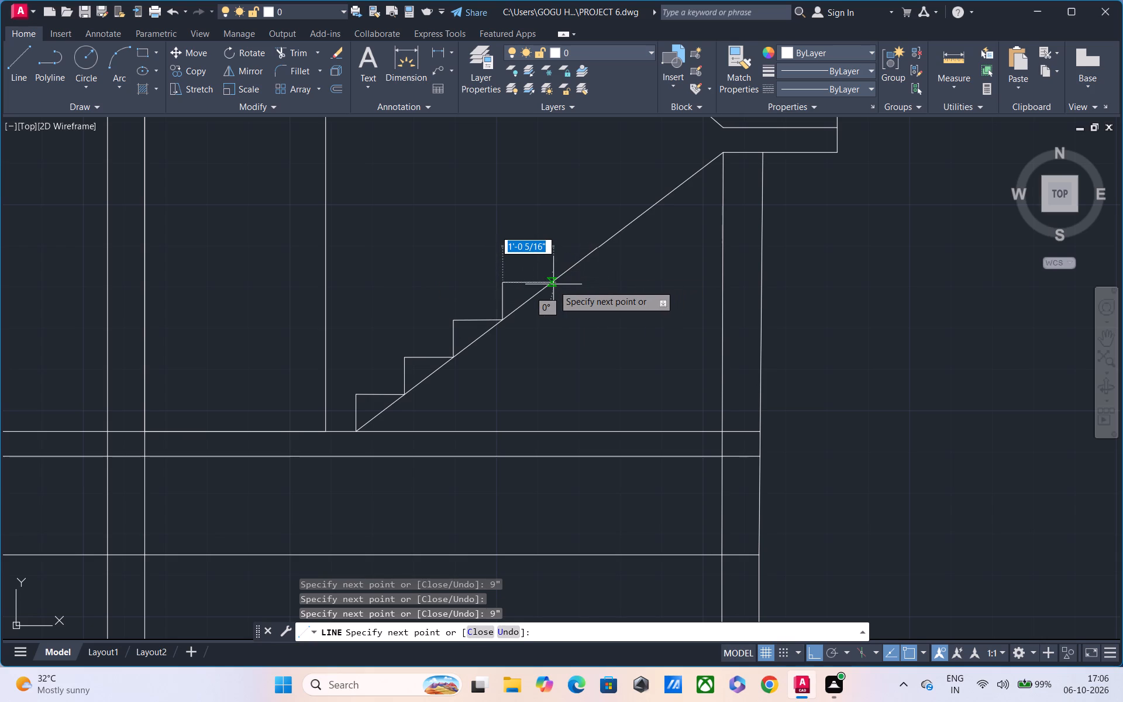
scroll(547, 287, up, 1)
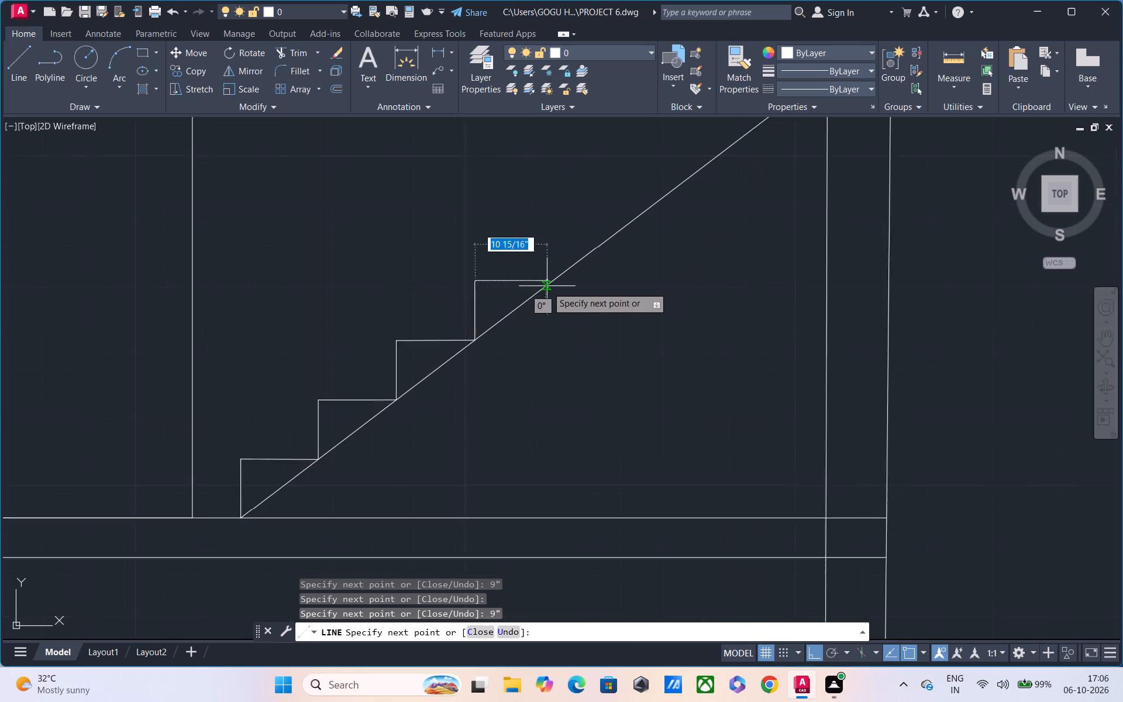
scroll(547, 287, up, 1)
click(557, 280)
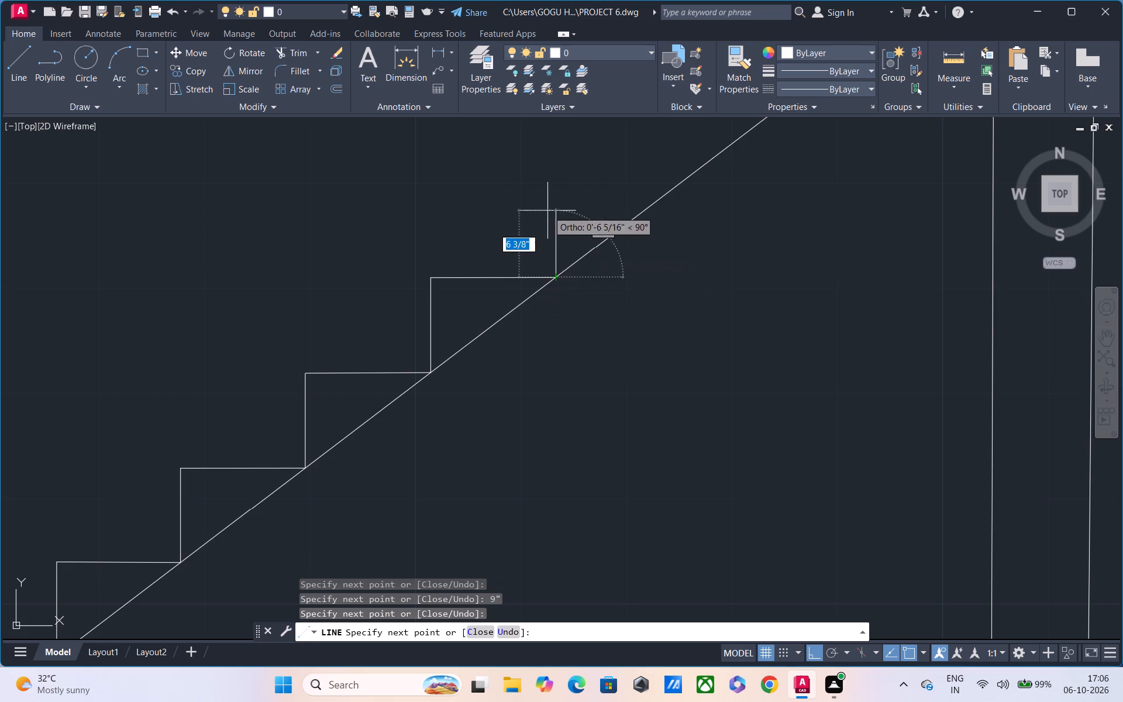
Add the fifth step with a 9" riser and a horizontal tread ending on the diagonal.
middle_drag(543, 190, 472, 316)
scroll(467, 313, down, 1)
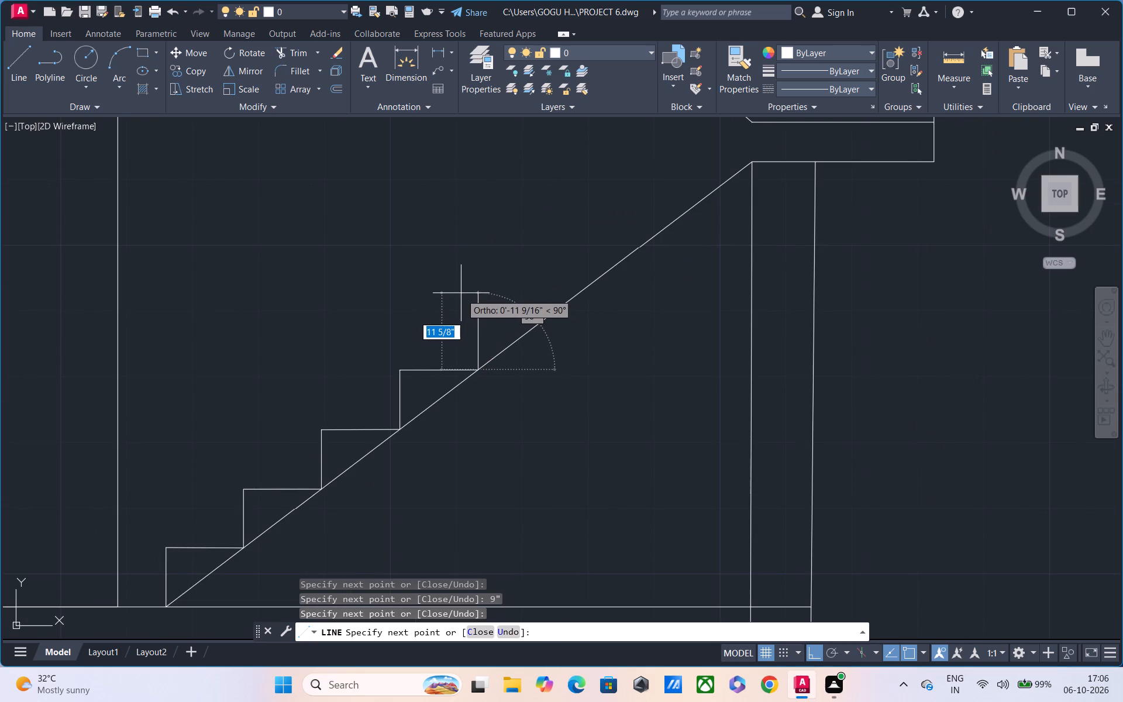
text(9")
key(Return)
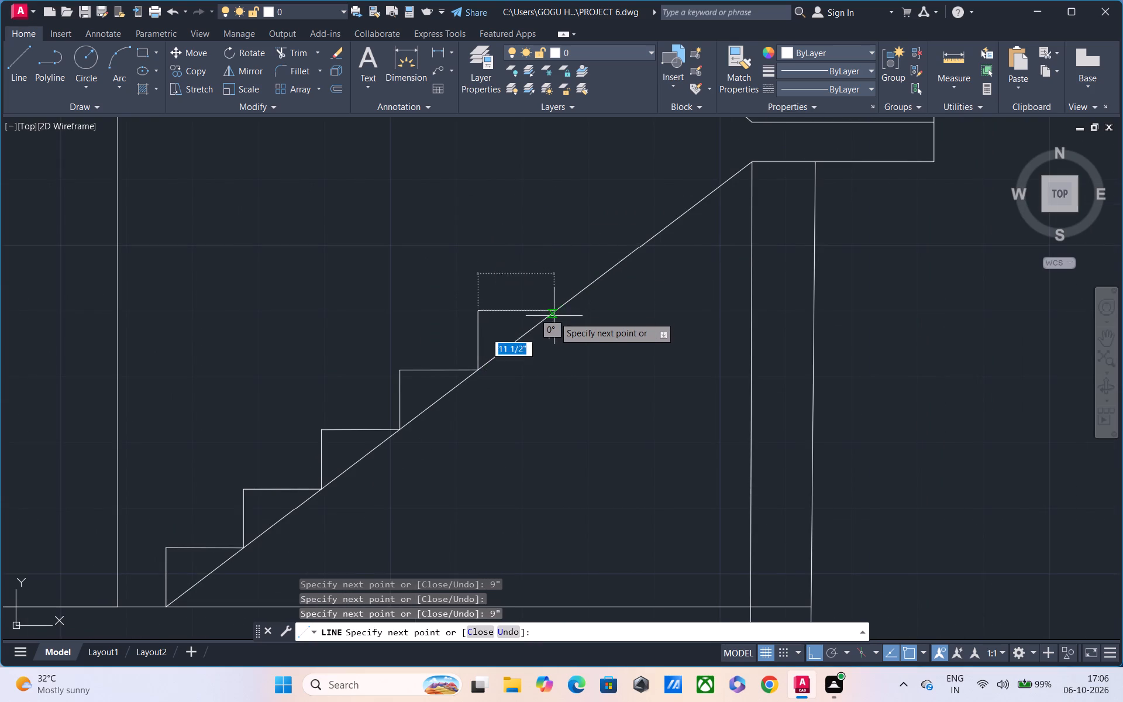
scroll(561, 307, up, 2)
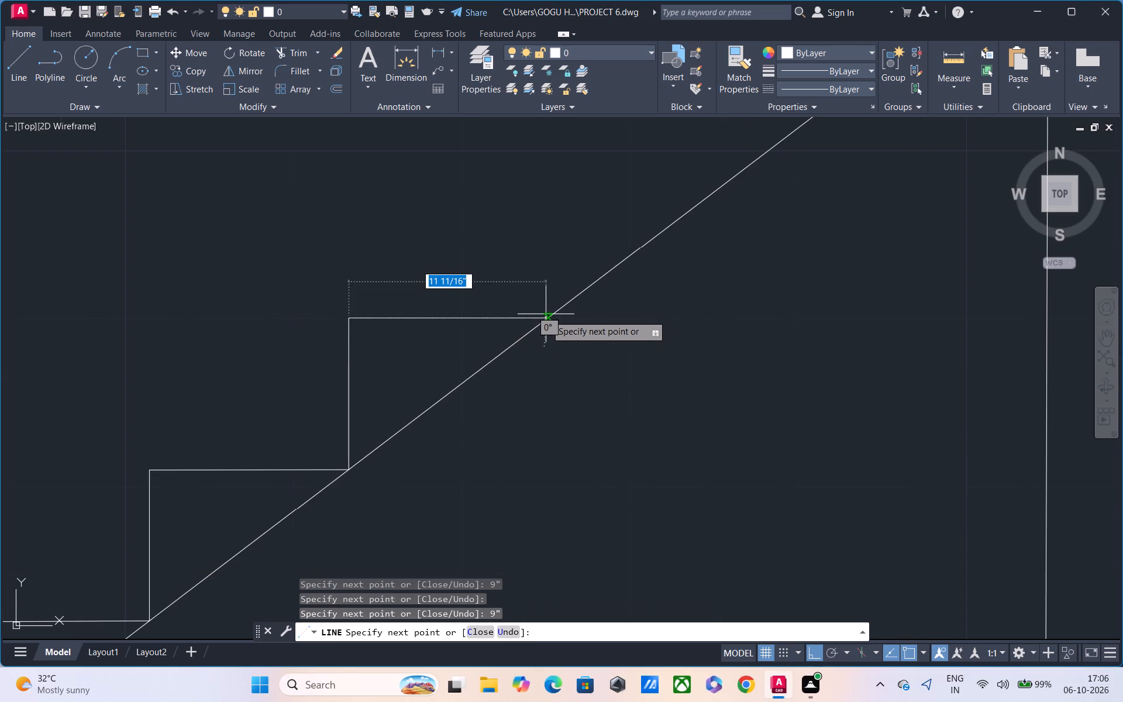
click(551, 320)
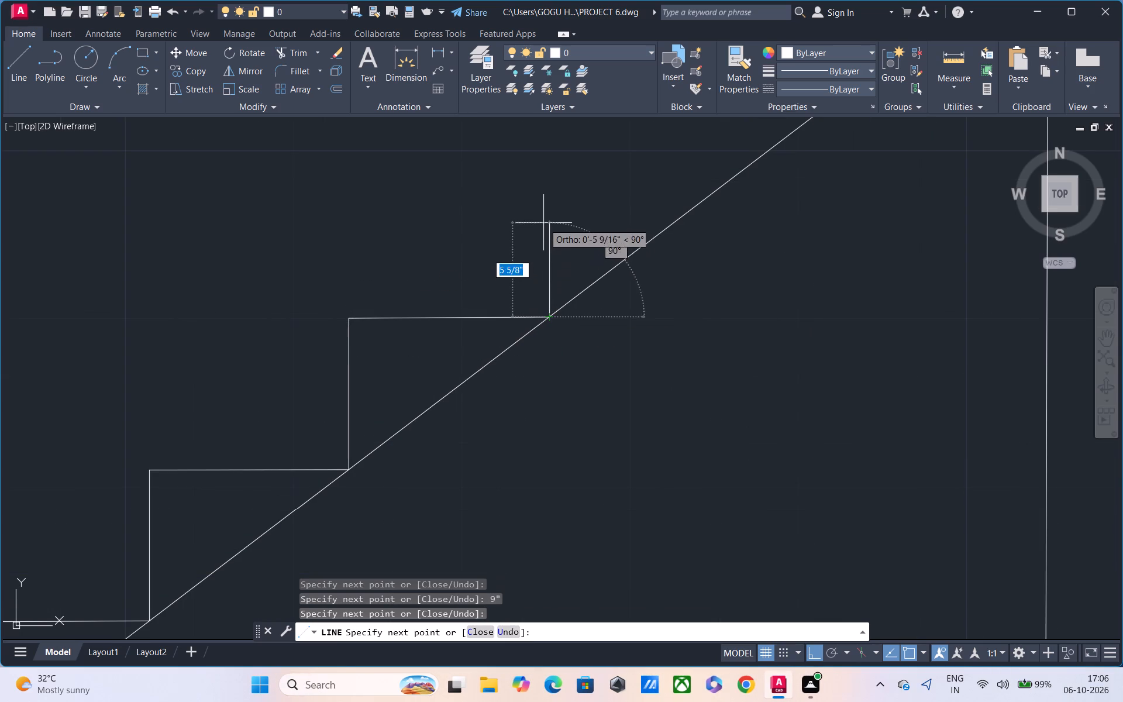
Add the lower flight's sixth step with a 9" riser and a horizontal tread about 1'-0" long ending on the diagonal.
middle_drag(543, 216, 516, 293)
text(9")
key(Return)
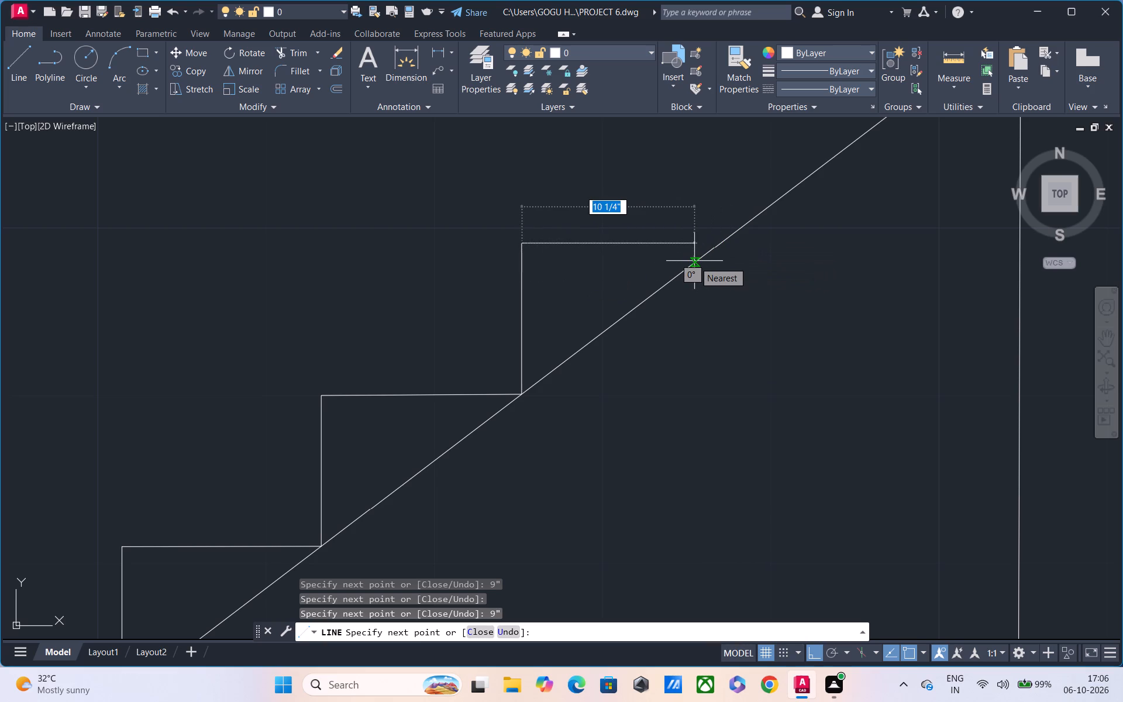
click(726, 246)
Add the seventh step with a 9" riser and a horizontal tread about 1'-0" long ending on the diagonal.
scroll(727, 166, down, 1)
middle_drag(727, 188, 666, 287)
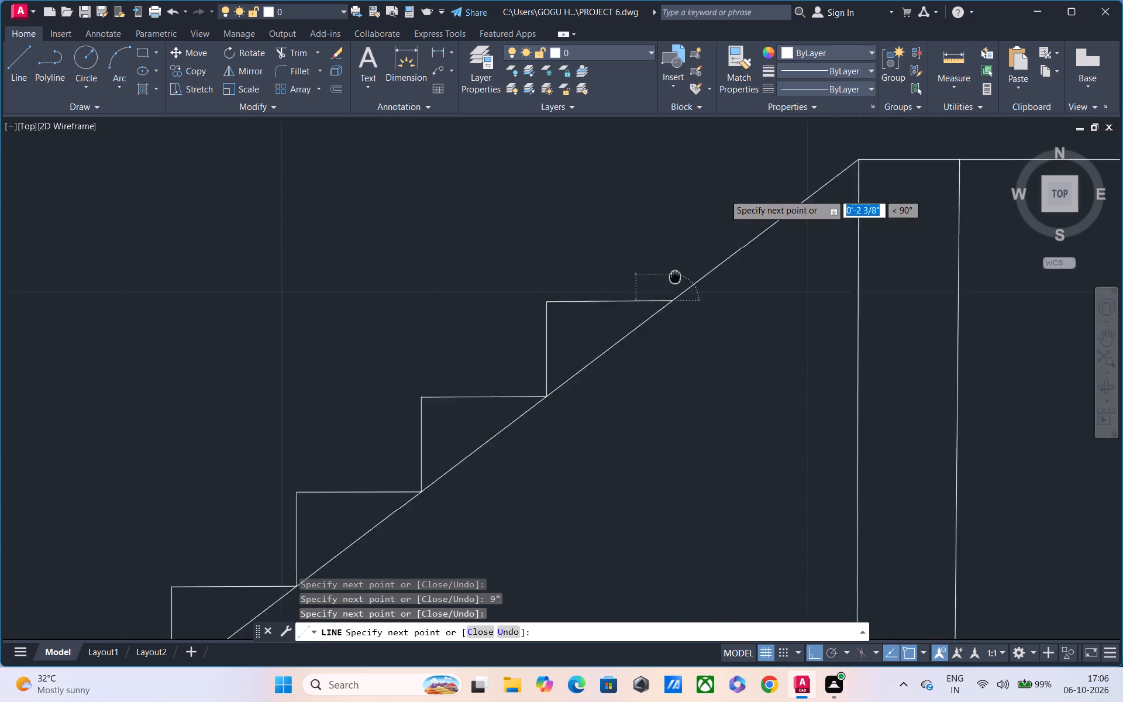
middle_drag(666, 287, 559, 418)
scroll(559, 418, down, 1)
text(9")
key(Return)
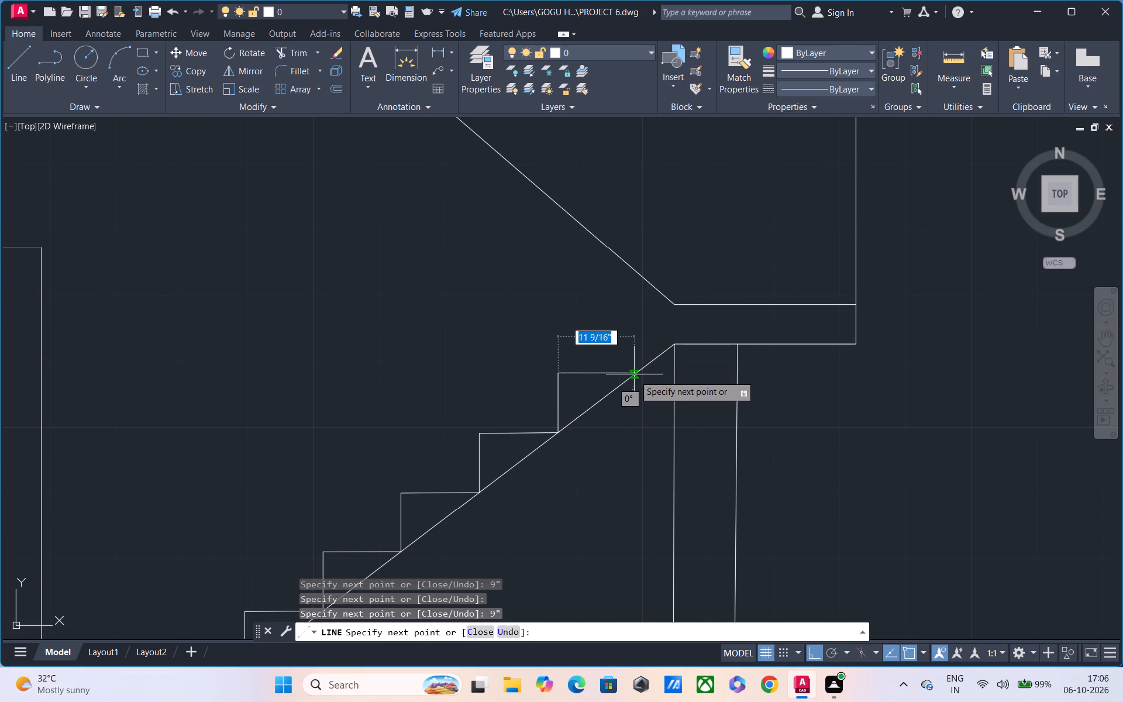
scroll(633, 376, up, 3)
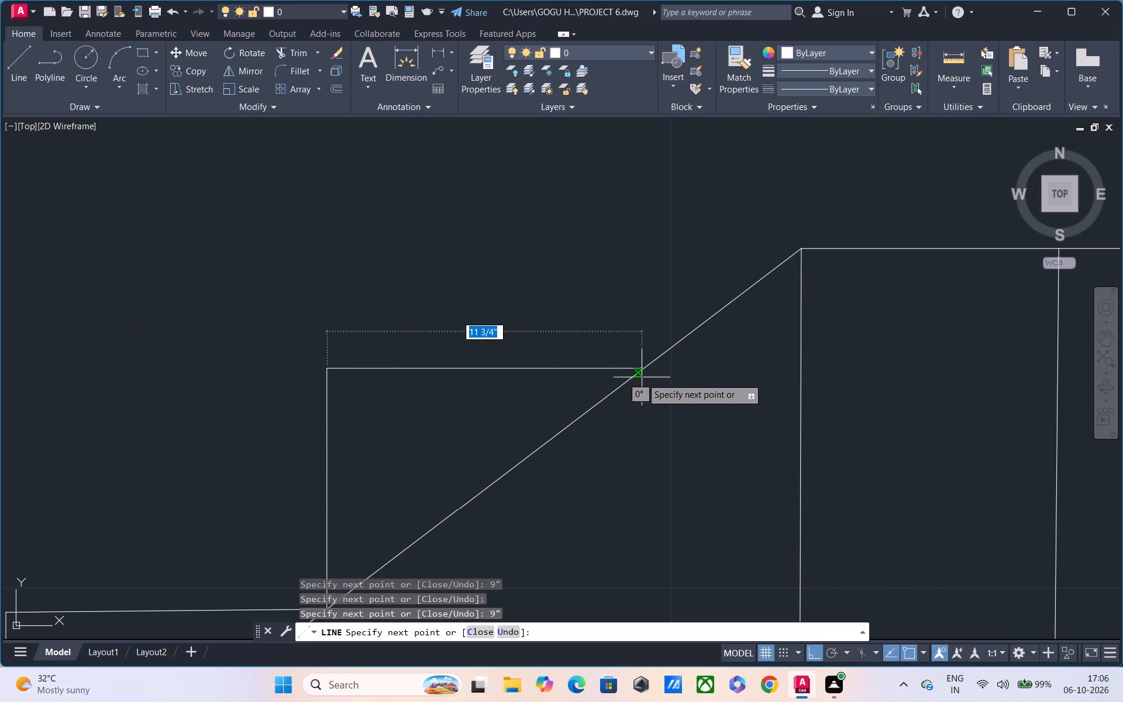
scroll(639, 373, up, 1)
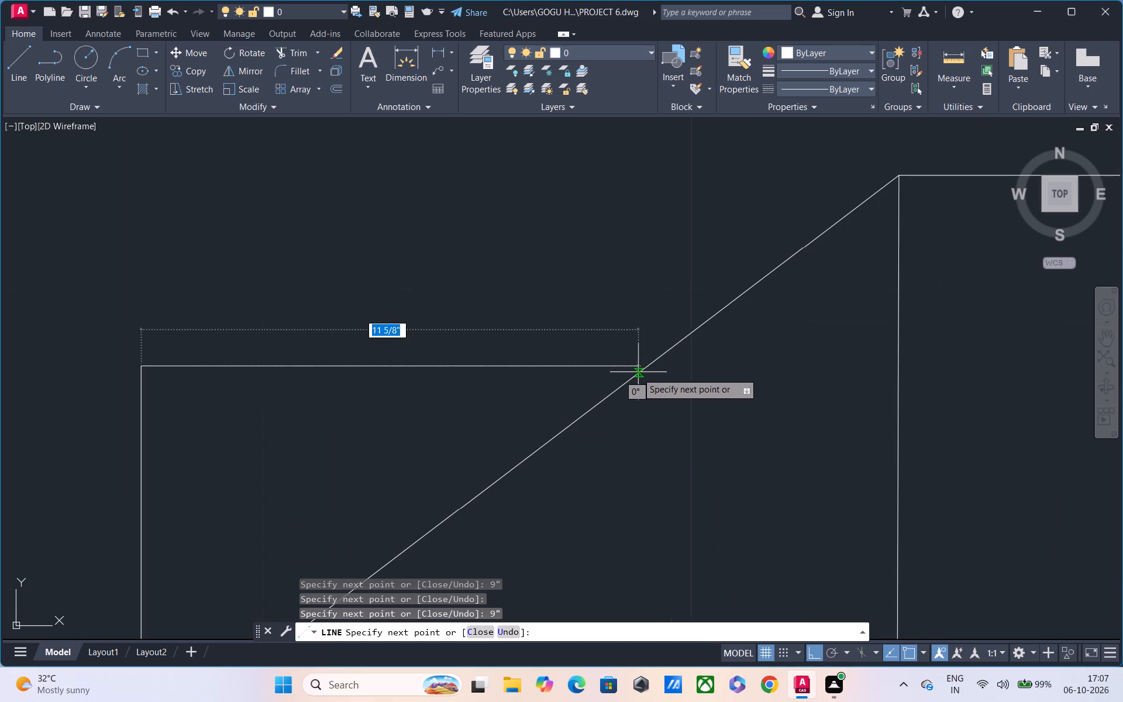
click(649, 363)
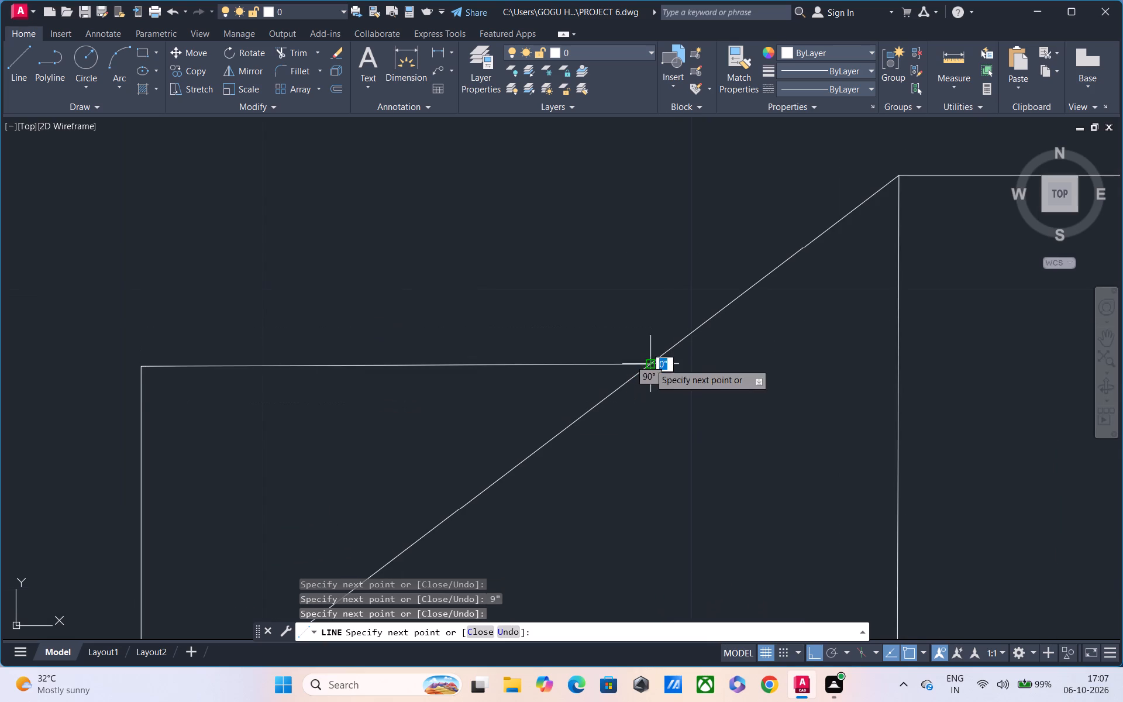
Finish the lower flight with a 9" eighth riser and a horizontal landing line running to the outer wall line.
middle_drag(645, 236, 602, 324)
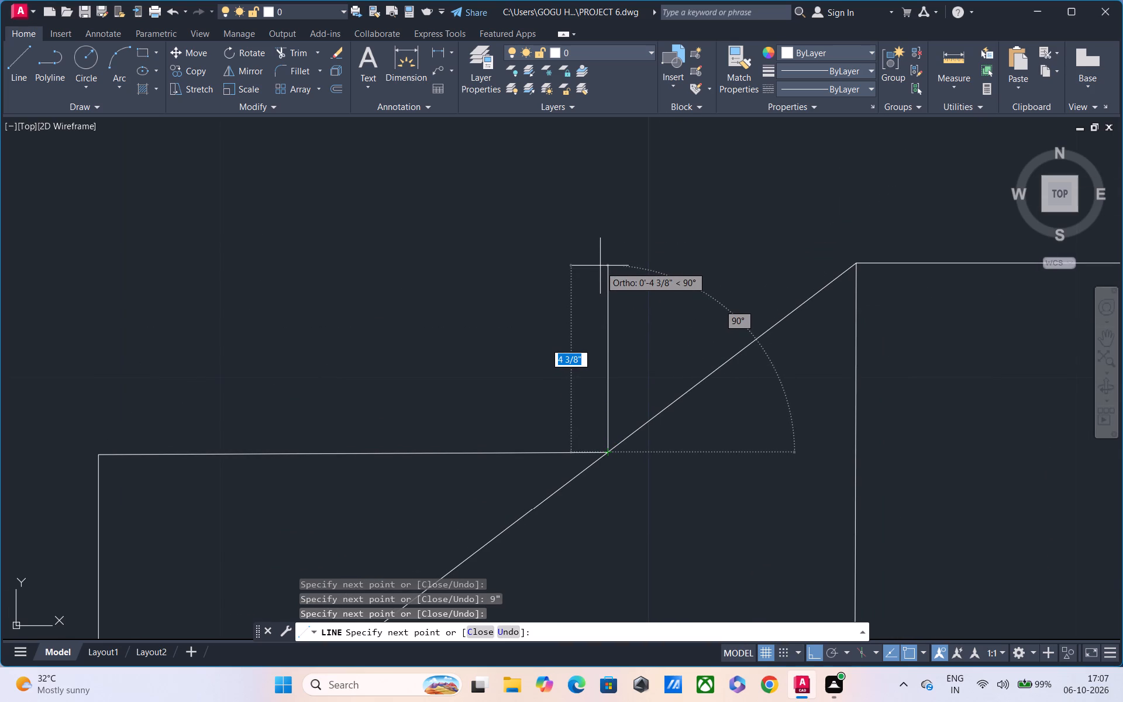
key(6)
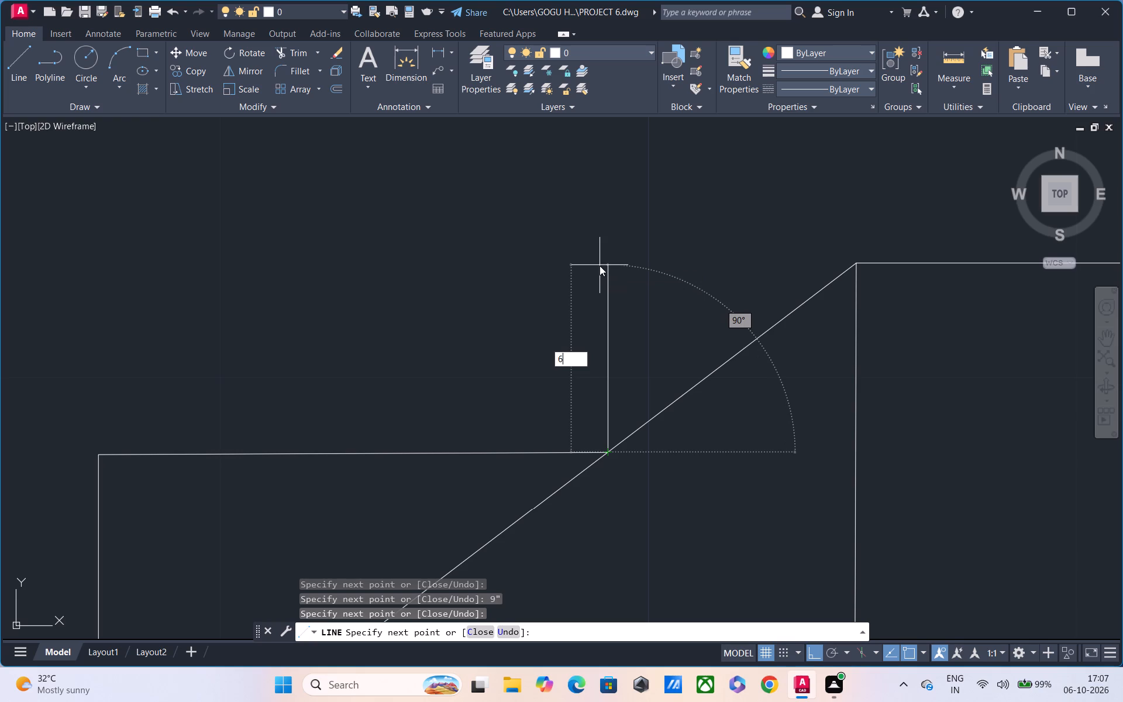
key(BackSpace)
text(9")
key(Return)
scroll(609, 260, down, 4)
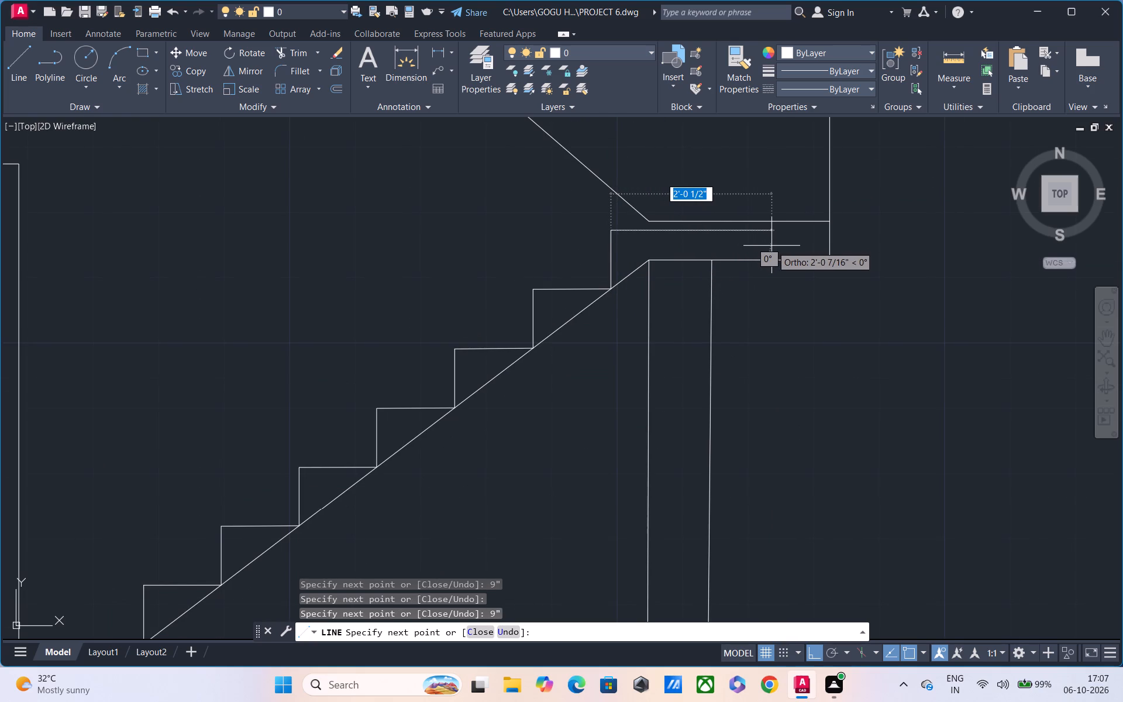
click(833, 232)
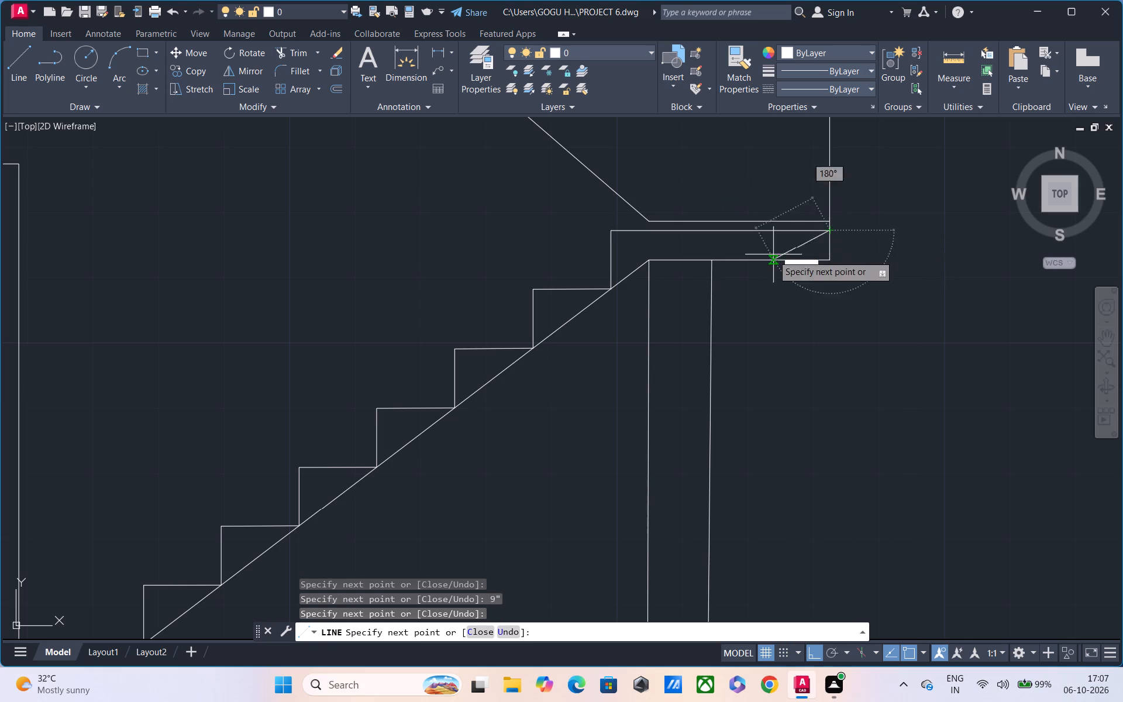
middle_drag(786, 278, 840, 344)
scroll(840, 344, down, 2)
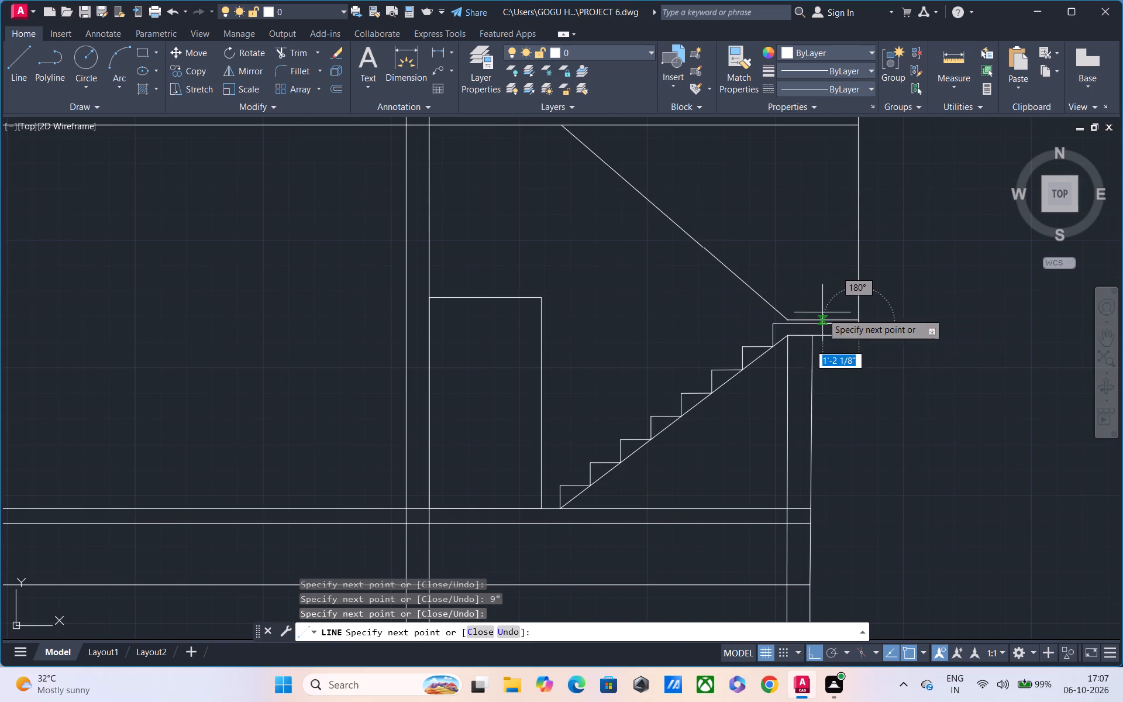
key(Escape)
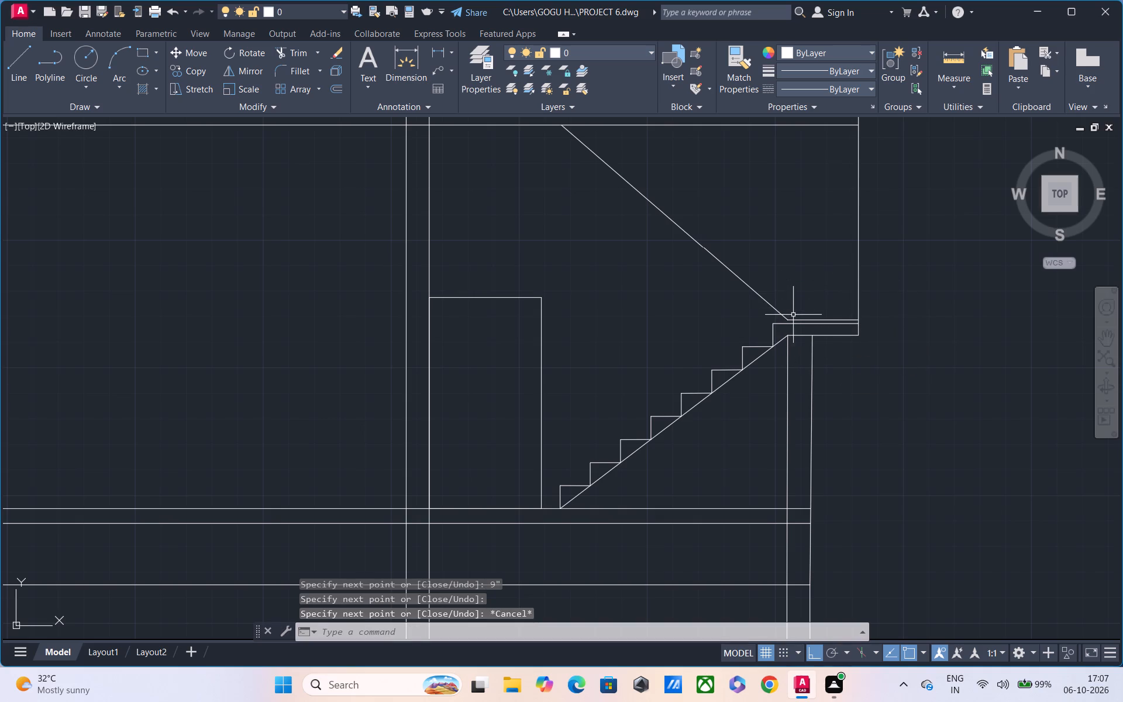
Erase the old landing top line and the old diagonal of the upper flight.
click(794, 321)
key(Delete)
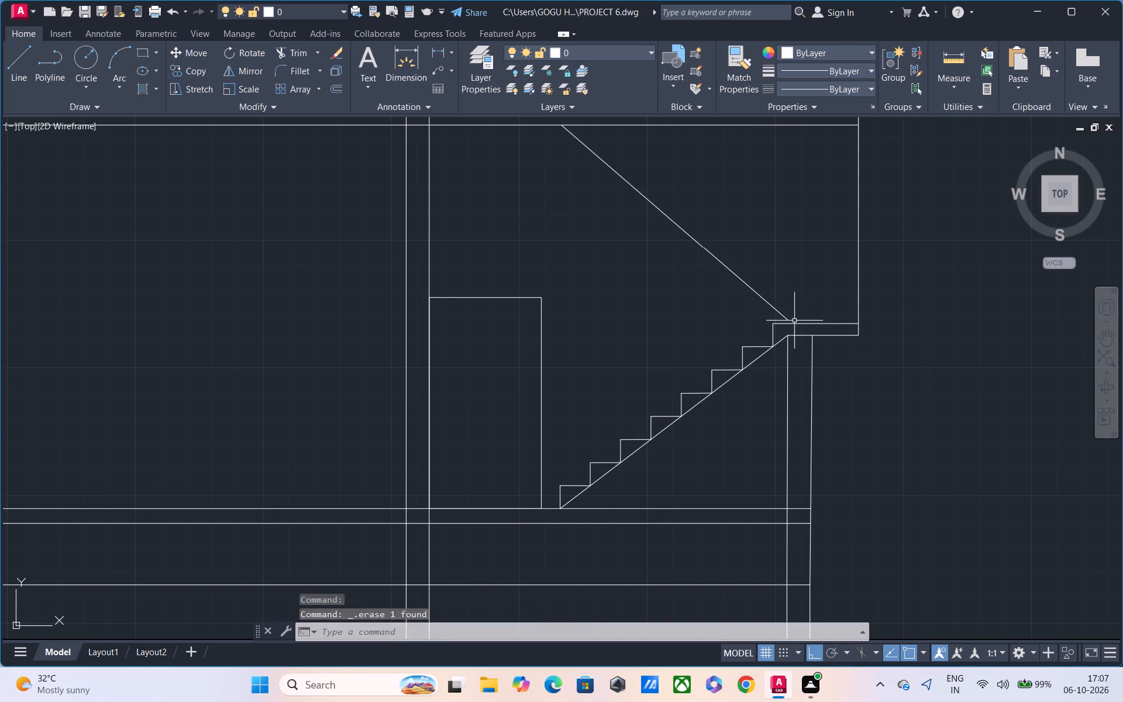
click(767, 300)
key(Delete)
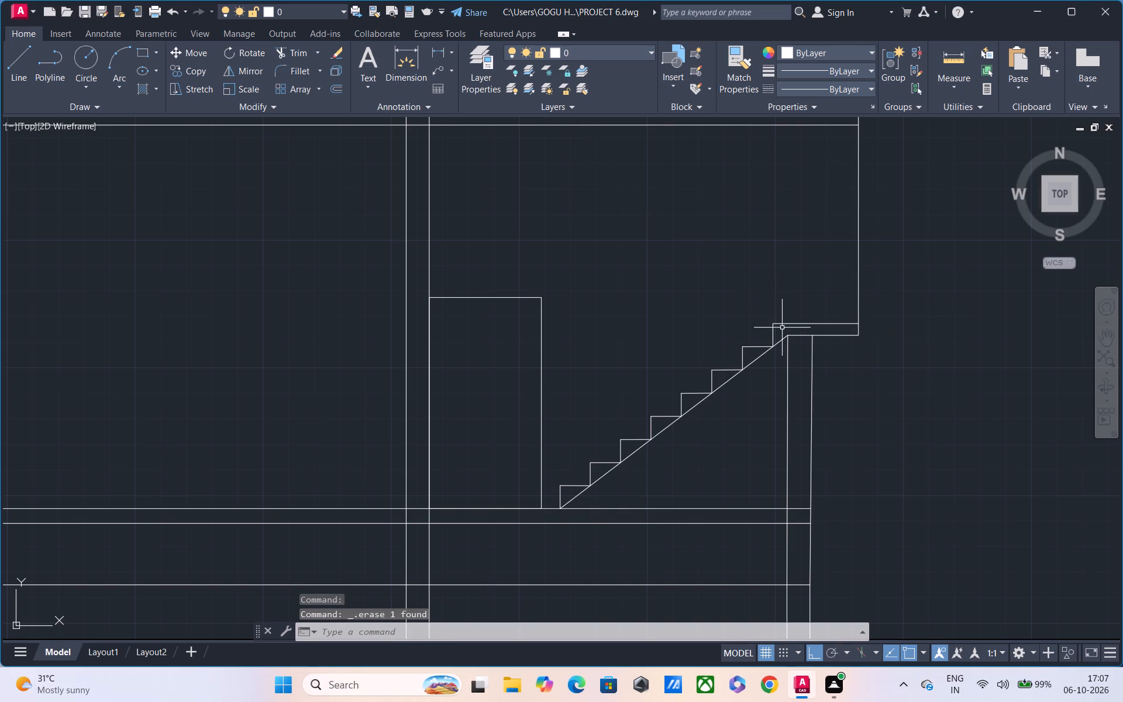
Draw a new upper flight diagonal from the top of the eighth riser to the upper slab's underside, roughly above the lower flight's foot.
middle_drag(781, 352, 773, 406)
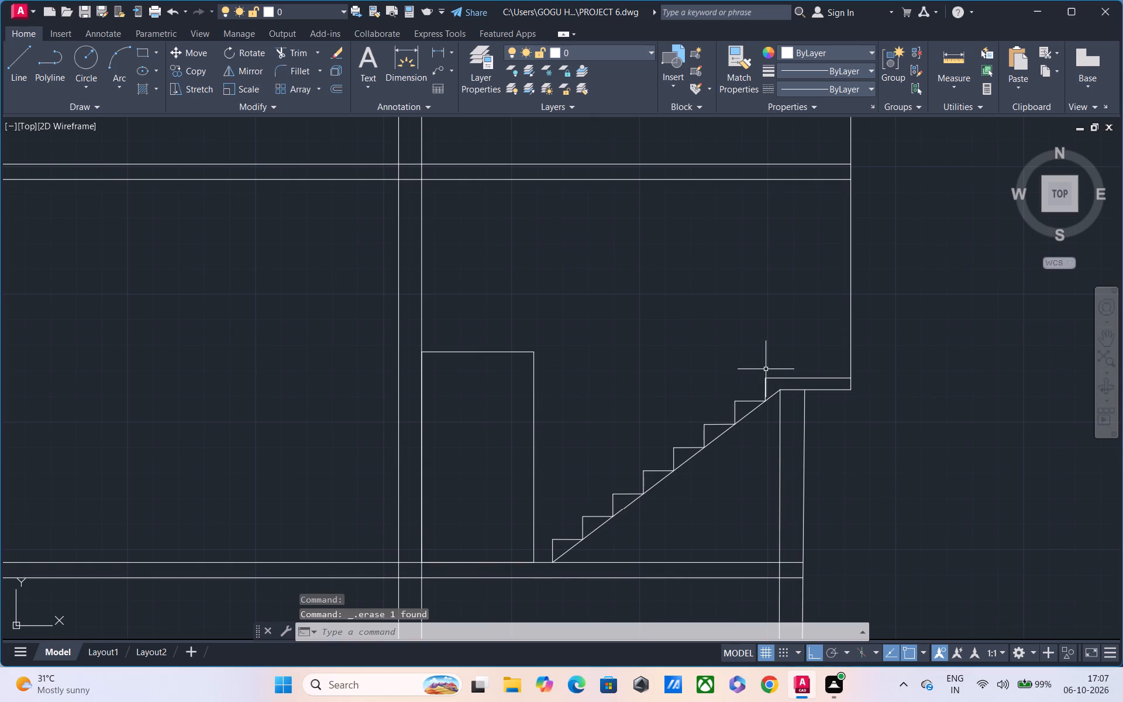
text(L)
key(space)
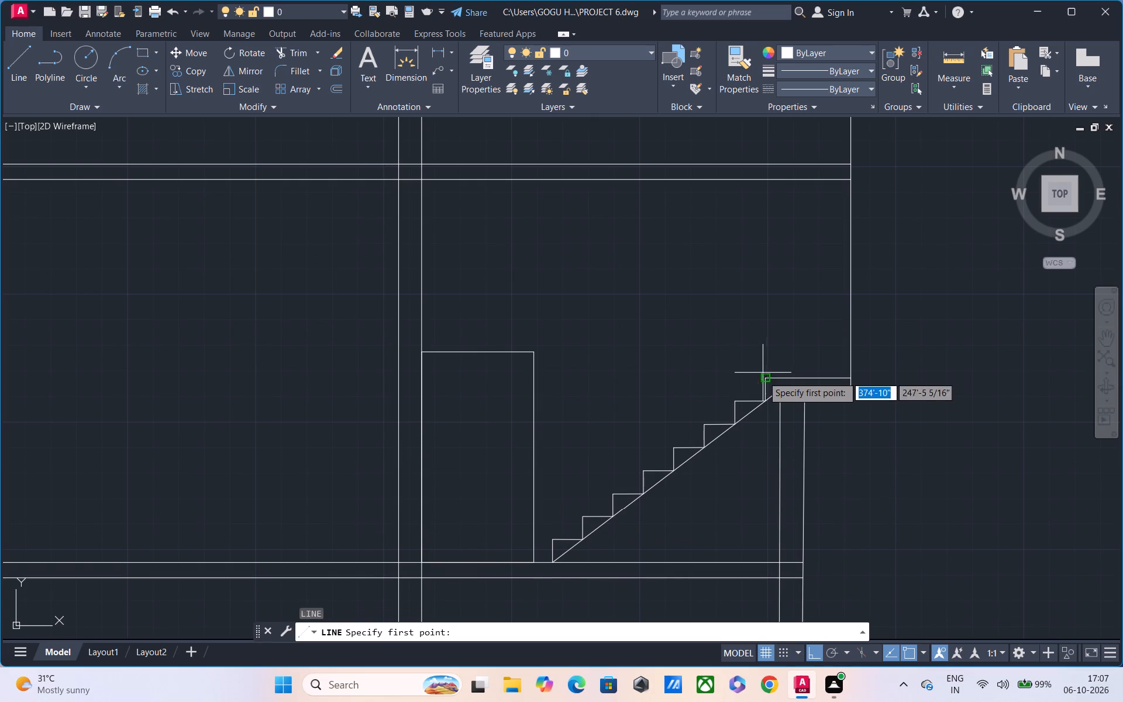
click(766, 377)
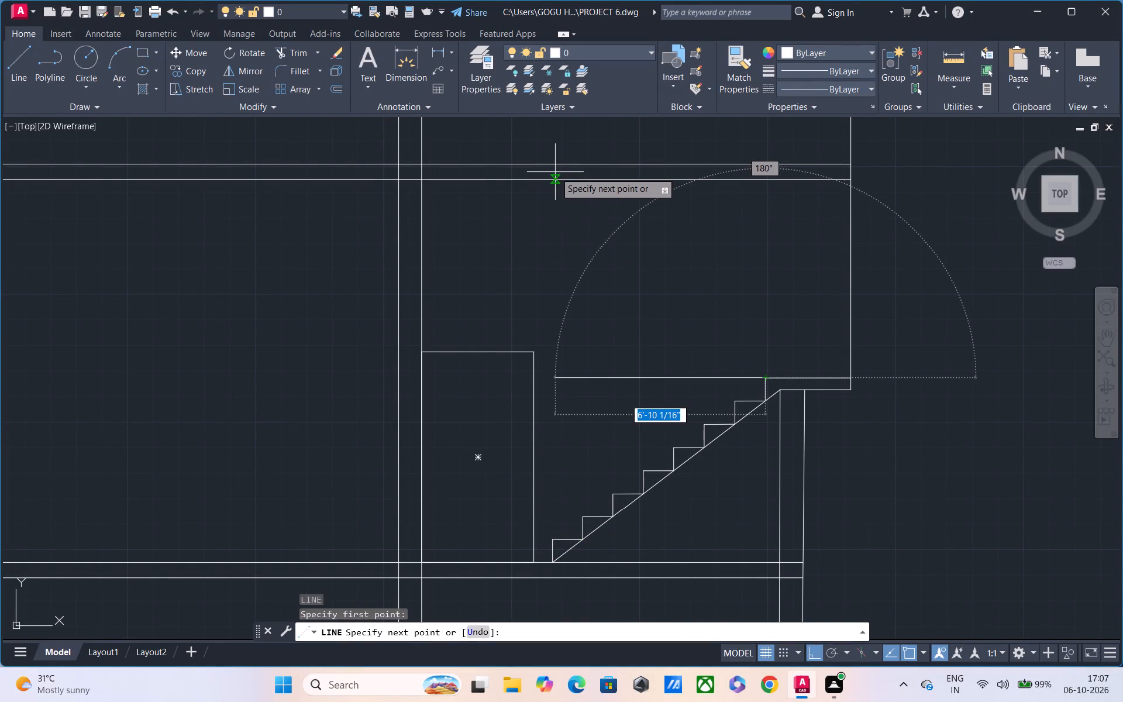
scroll(573, 237, down, 1)
middle_drag(572, 240, 560, 358)
scroll(559, 359, down, 2)
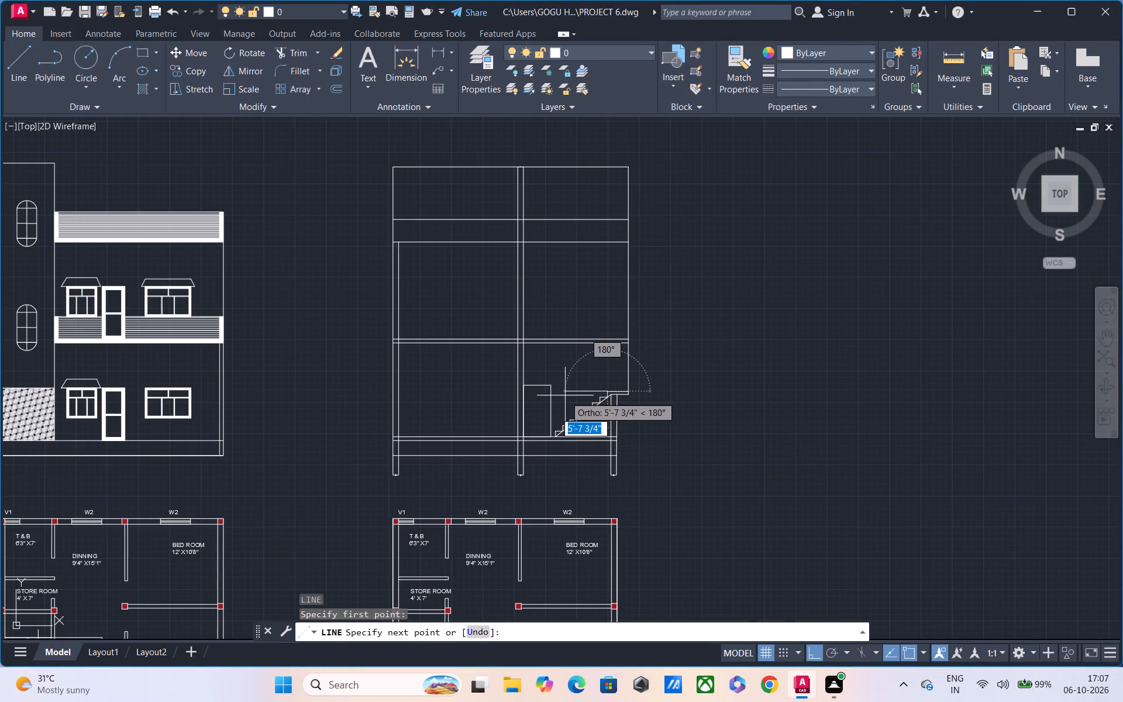
middle_drag(566, 397, 640, 277)
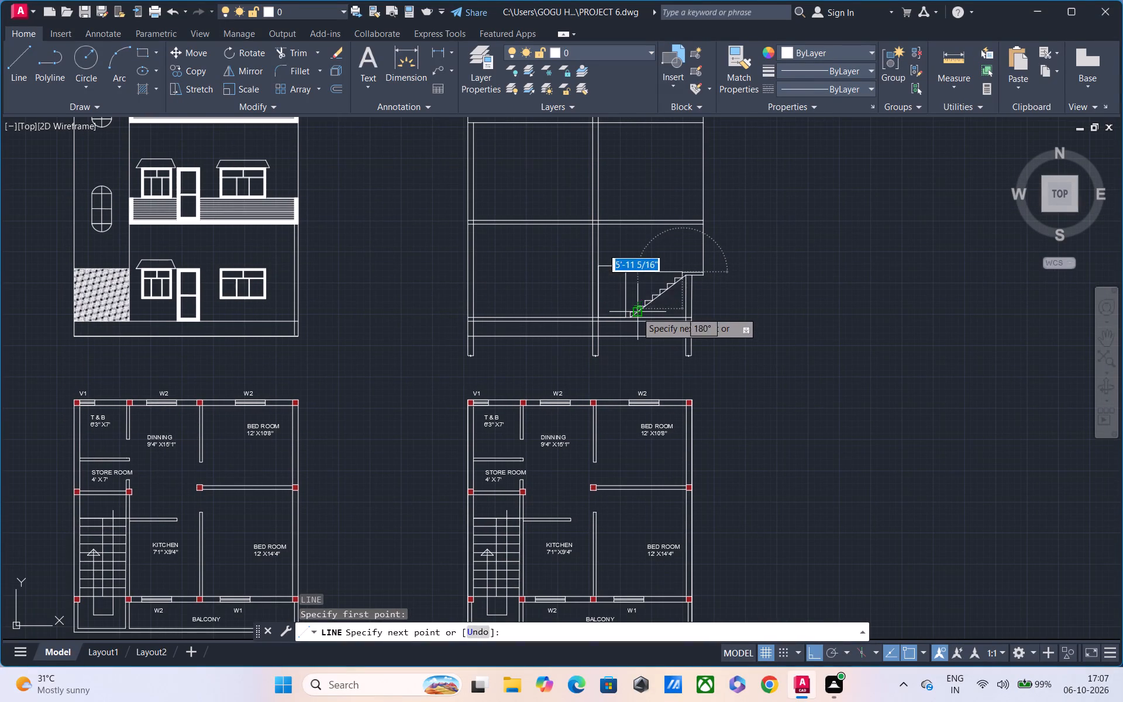
scroll(636, 313, up, 2)
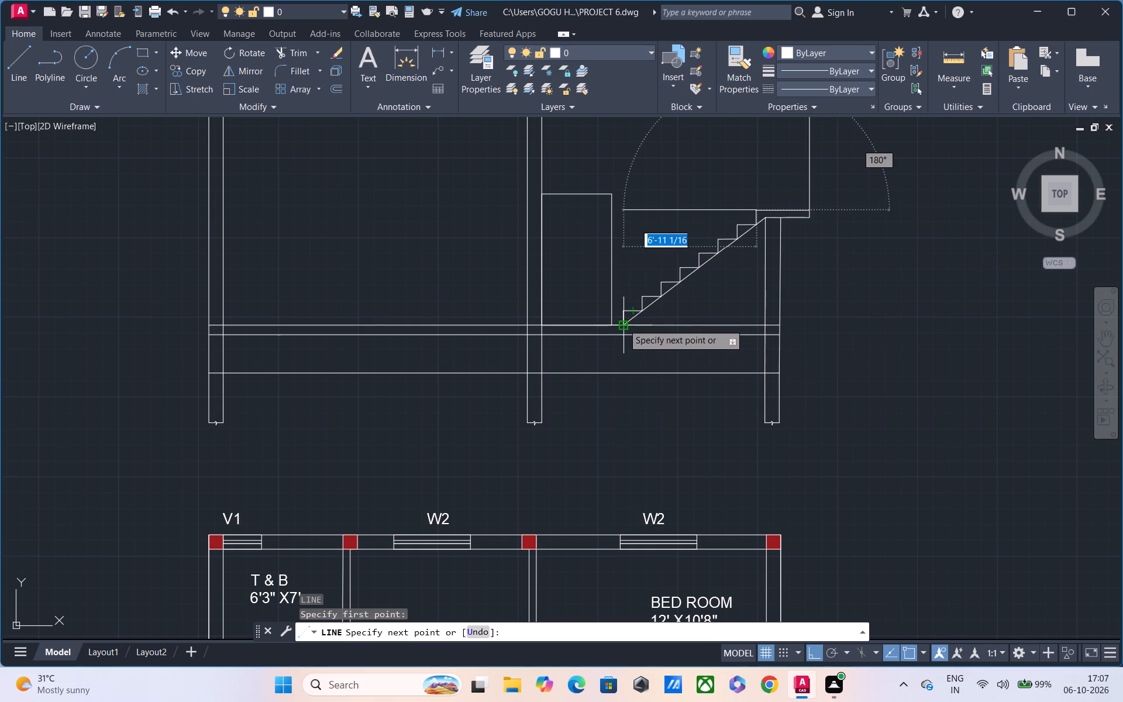
middle_drag(618, 207, 578, 363)
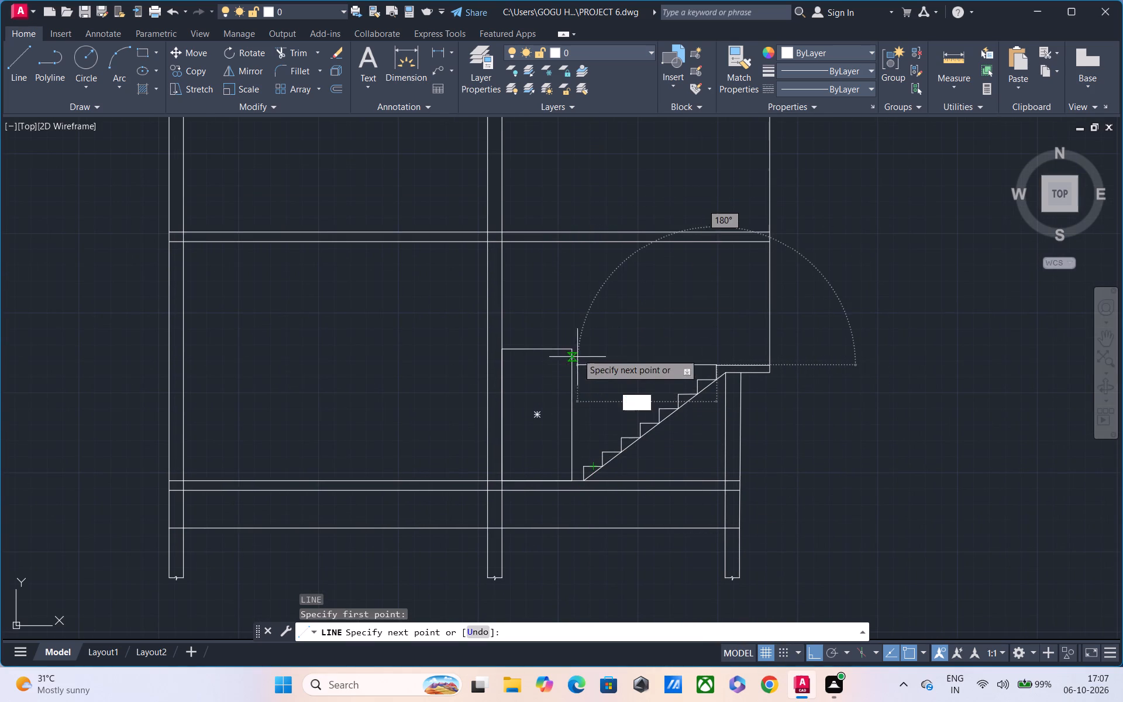
click(581, 242)
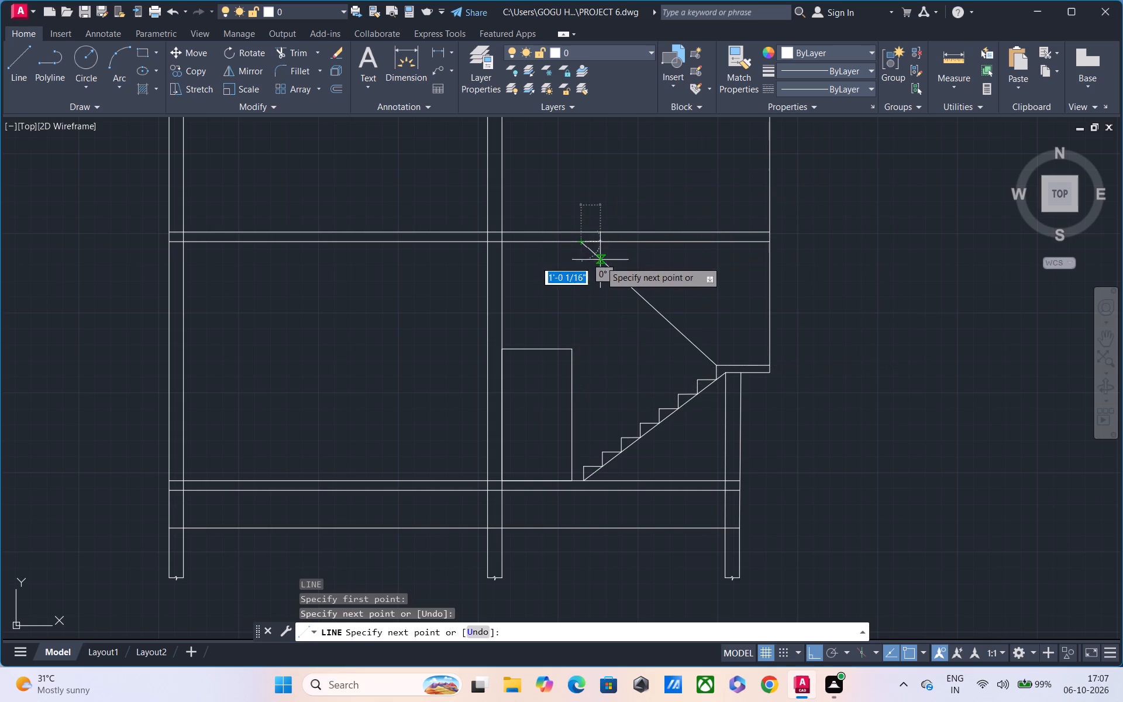
key(Escape)
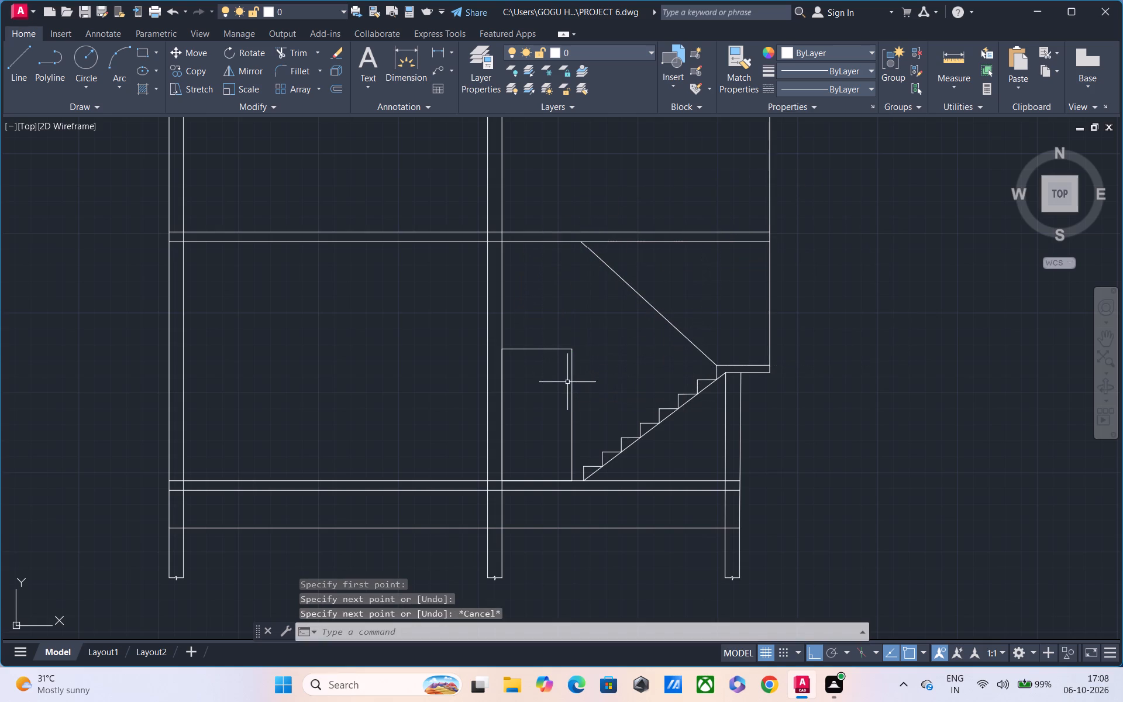
Start the upper flight's steps at the diagonal's lower end with a 9" riser and a tread about 10" long ending on the diagonal.
middle_drag(621, 397, 504, 429)
scroll(501, 398, down, 2)
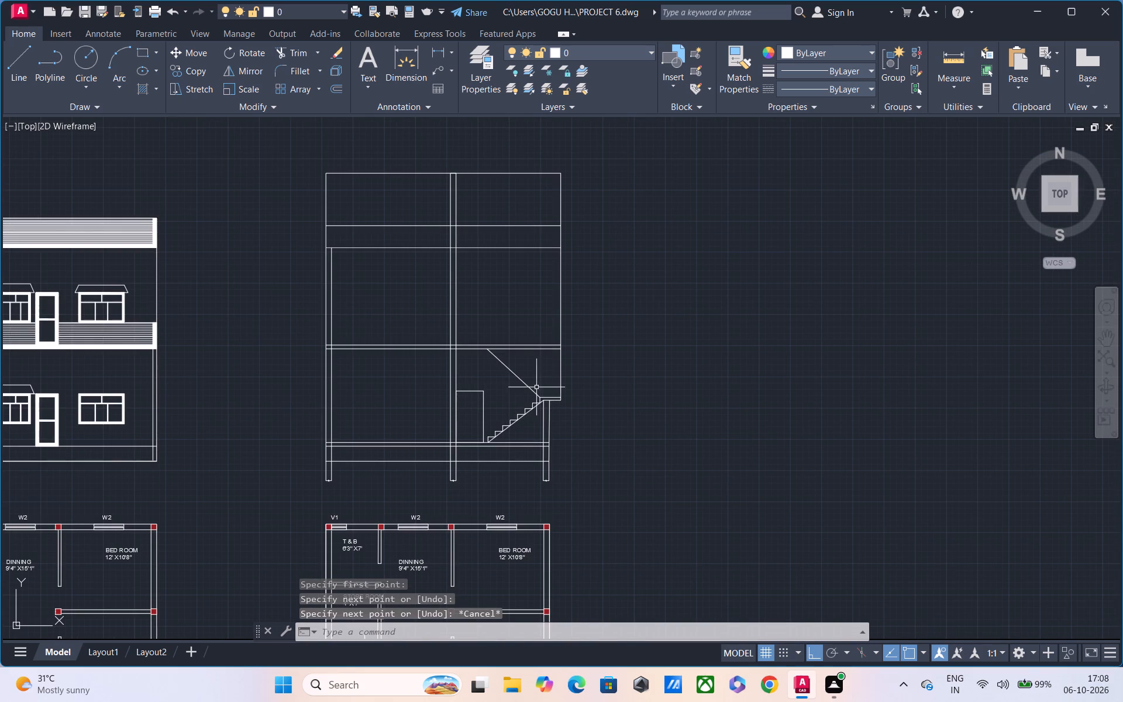
middle_drag(528, 364, 501, 367)
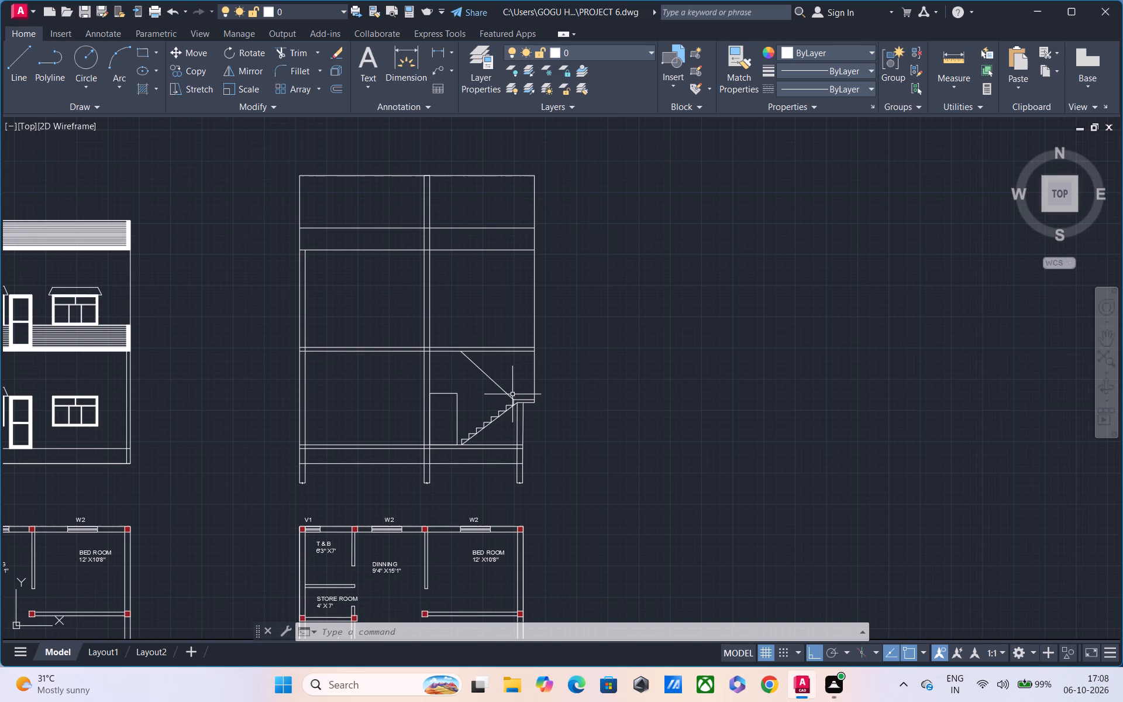
scroll(512, 395, up, 3)
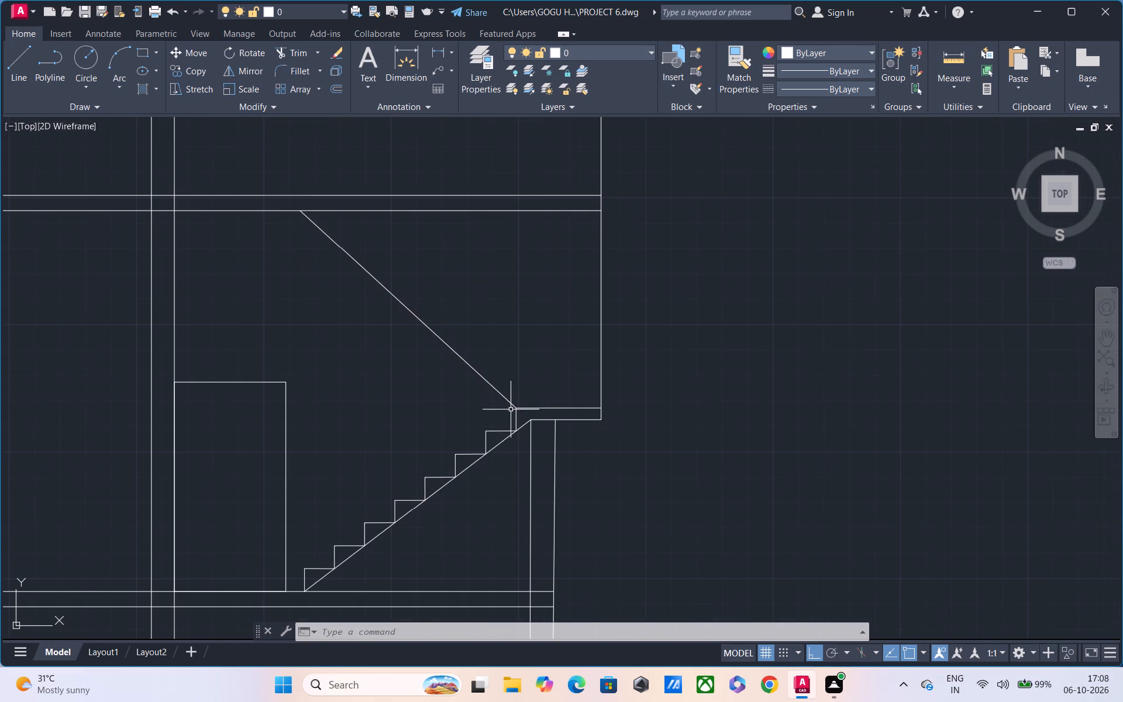
text(L)
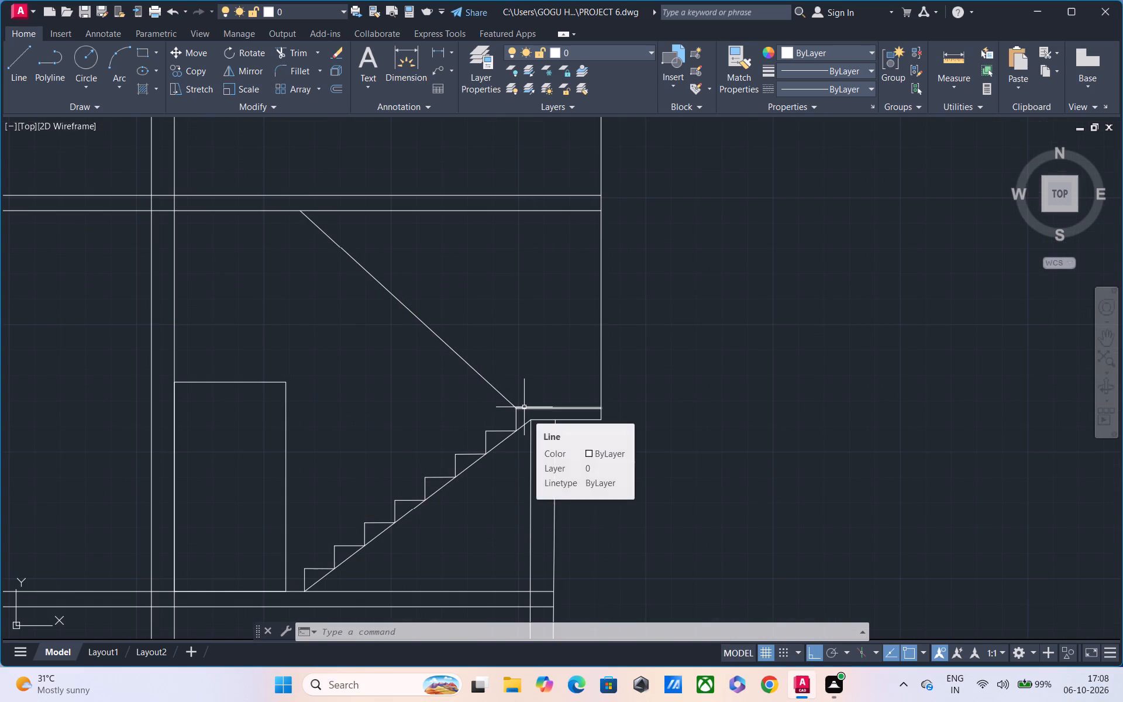
key(space)
scroll(519, 407, up, 1)
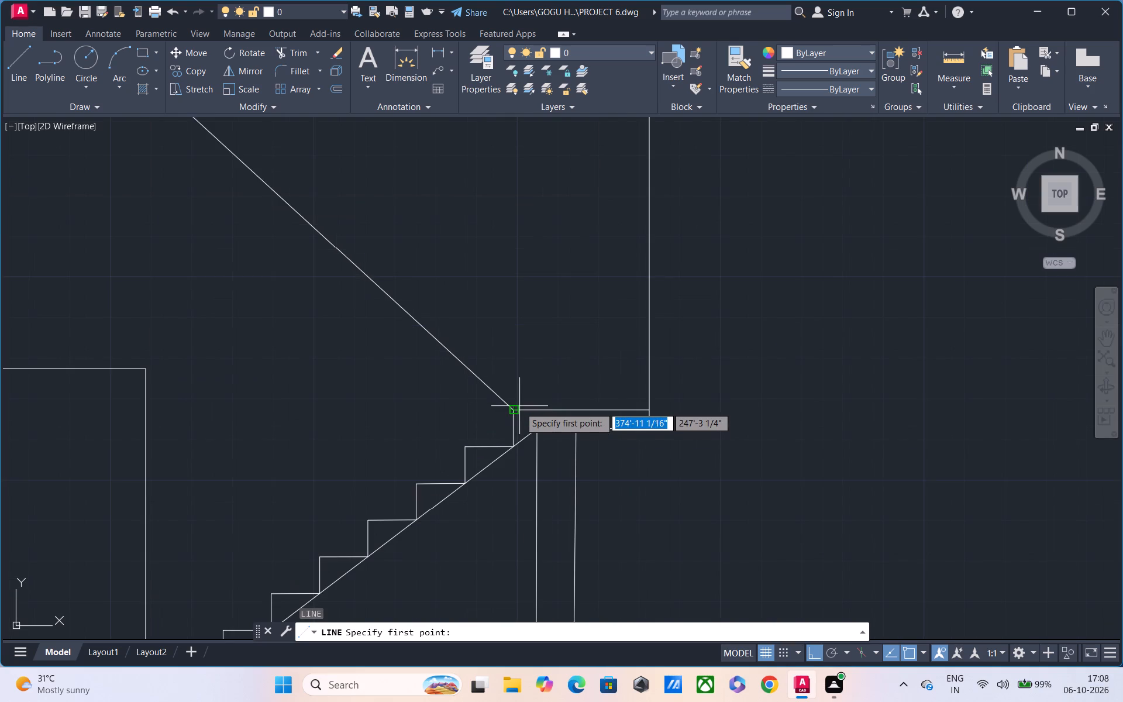
click(513, 411)
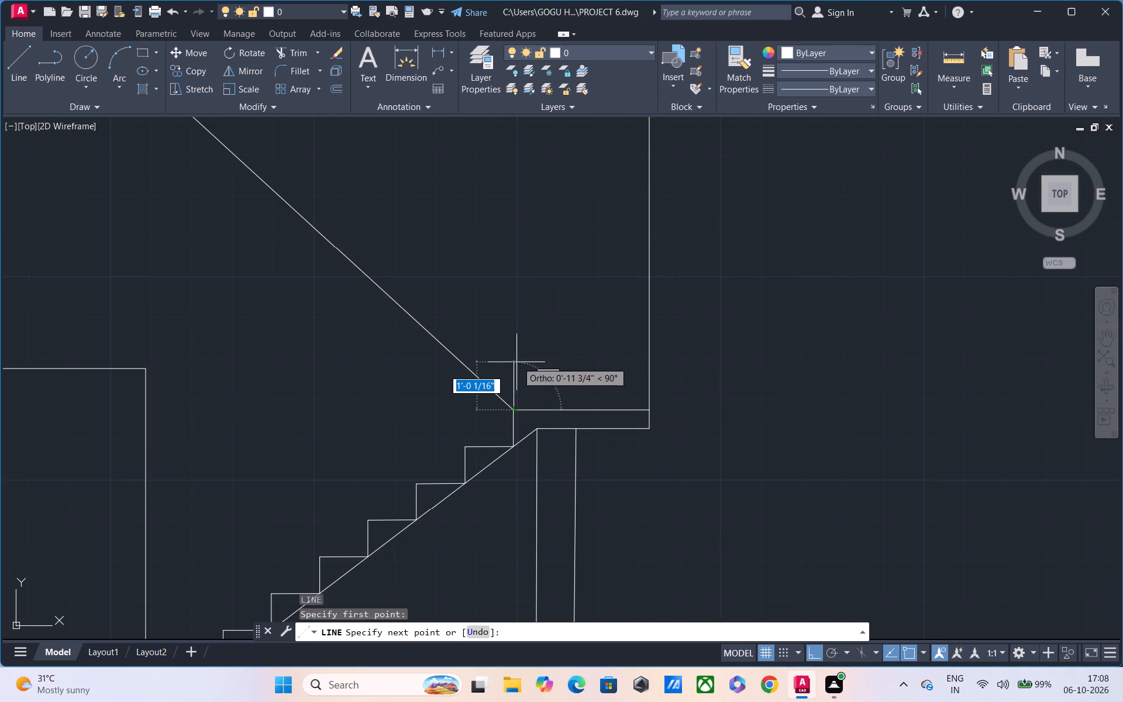
text(9")
key(Return)
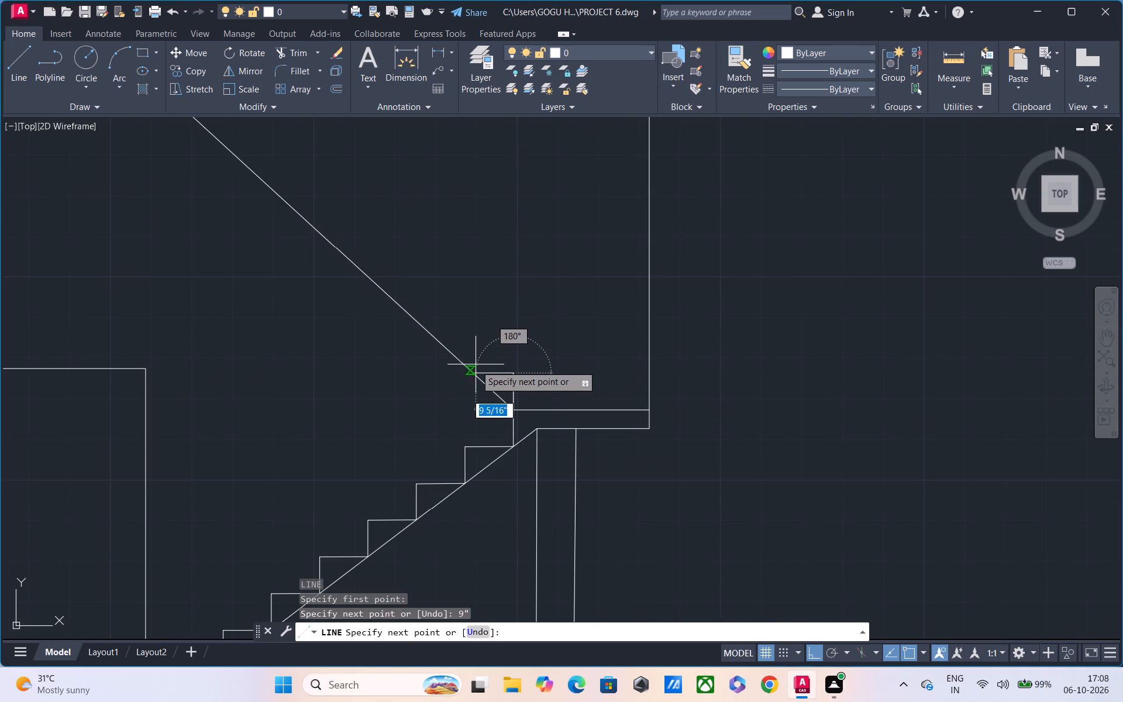
scroll(477, 374, up, 1)
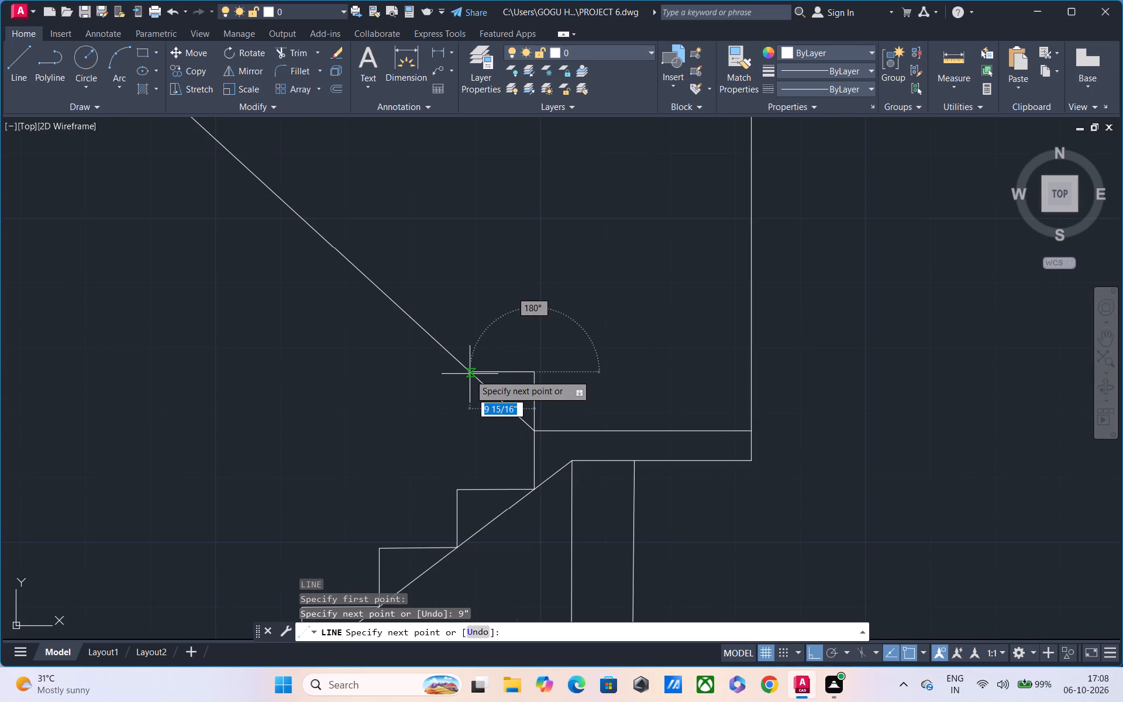
click(471, 373)
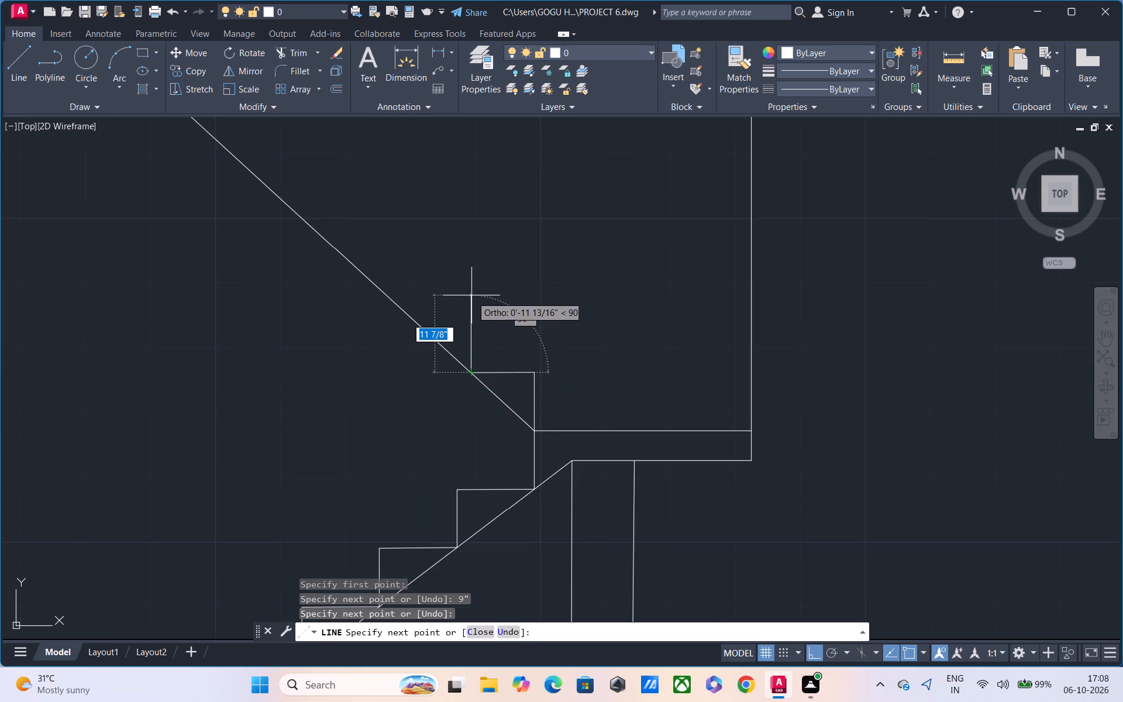
Add the upper flight's second step with a 6" riser and a horizontal tread ending on the diagonal.
text(6")
key(Return)
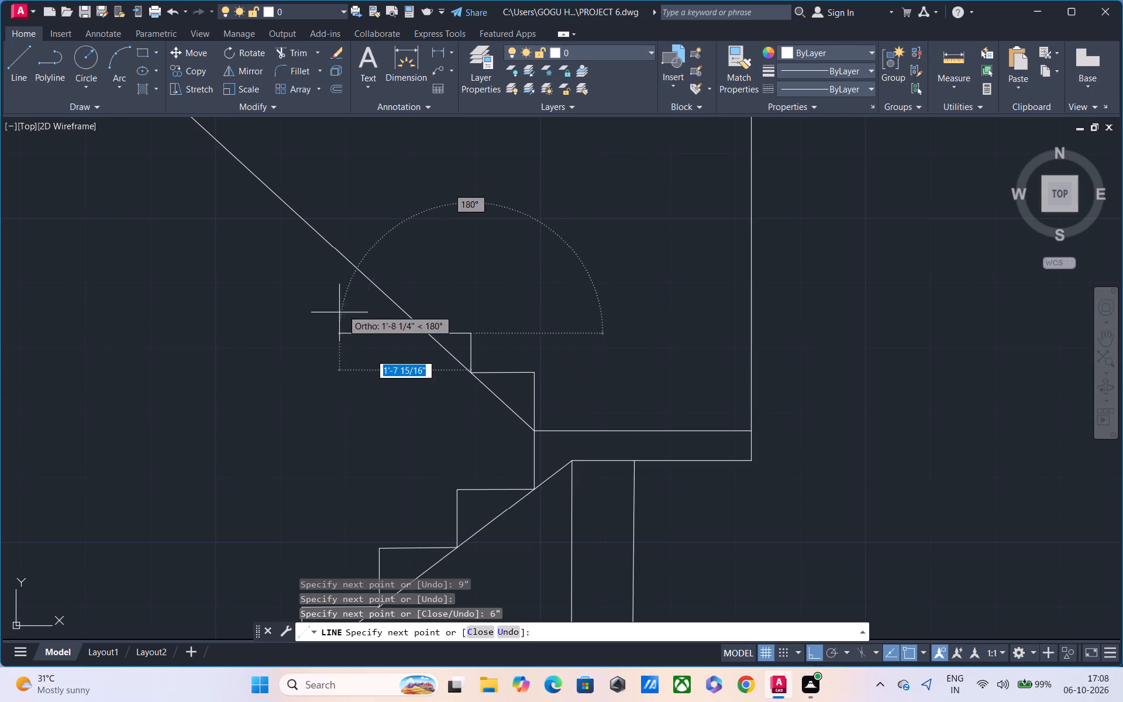
click(432, 335)
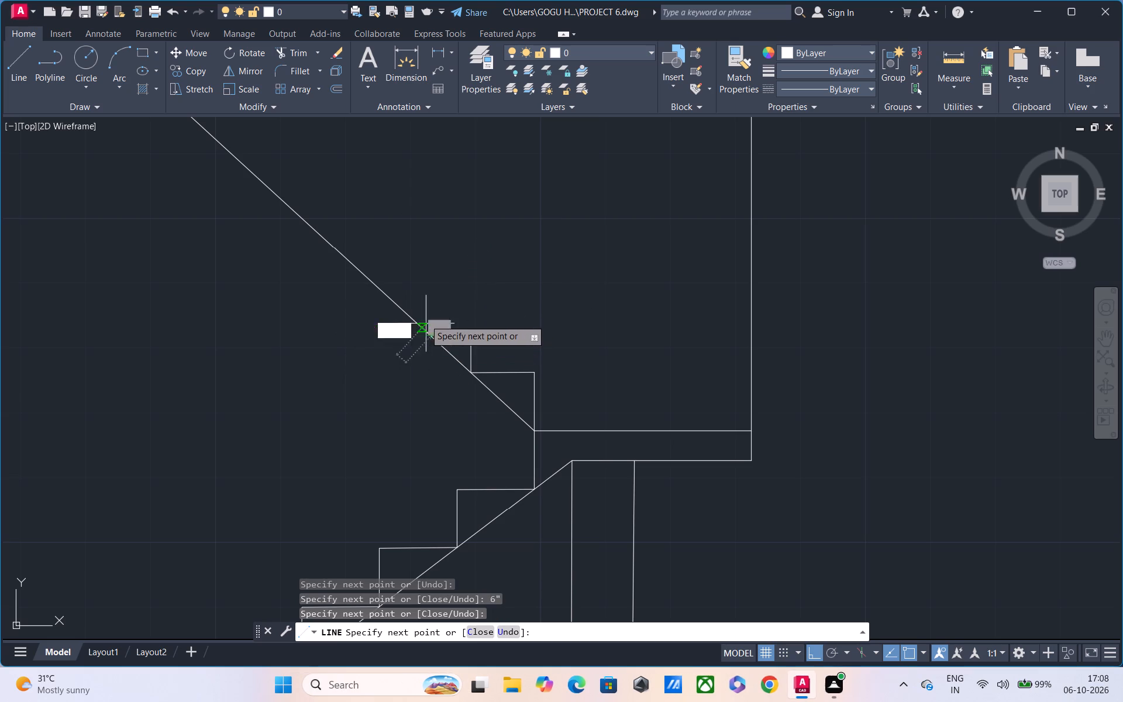
Undo all the riser and tread segments drawn so far for the upper flight.
scroll(417, 264, up, 1)
scroll(417, 264, down, 1)
middle_drag(418, 264, 488, 405)
scroll(488, 405, down, 1)
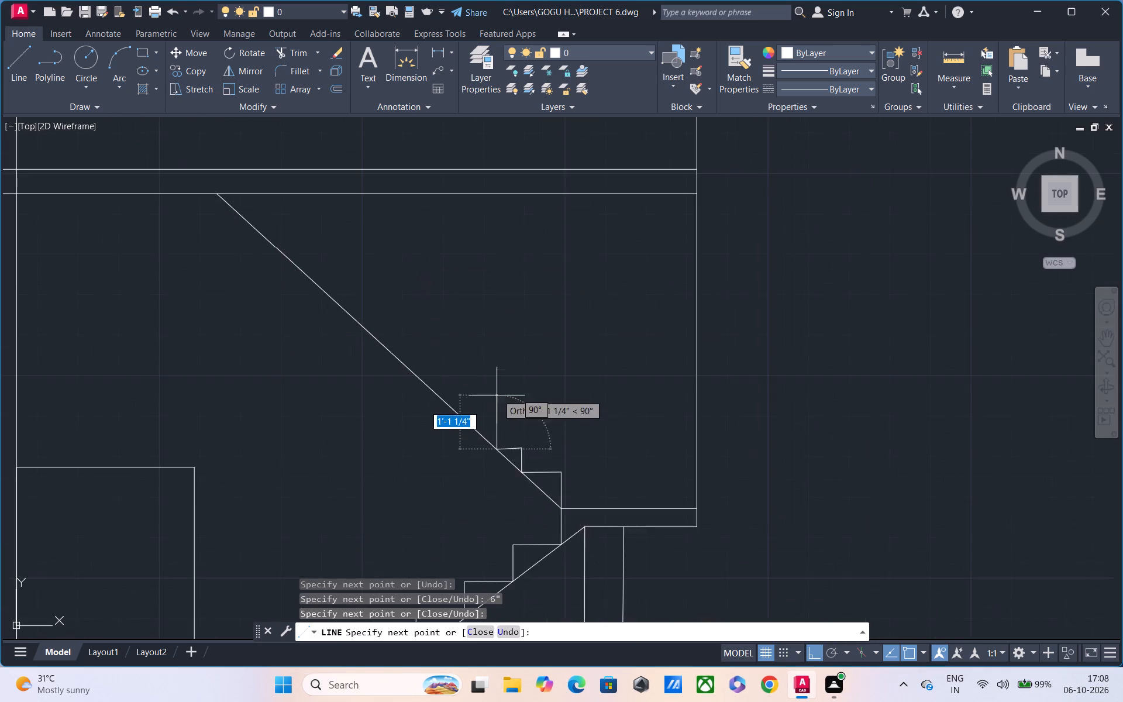
scroll(499, 387, down, 2)
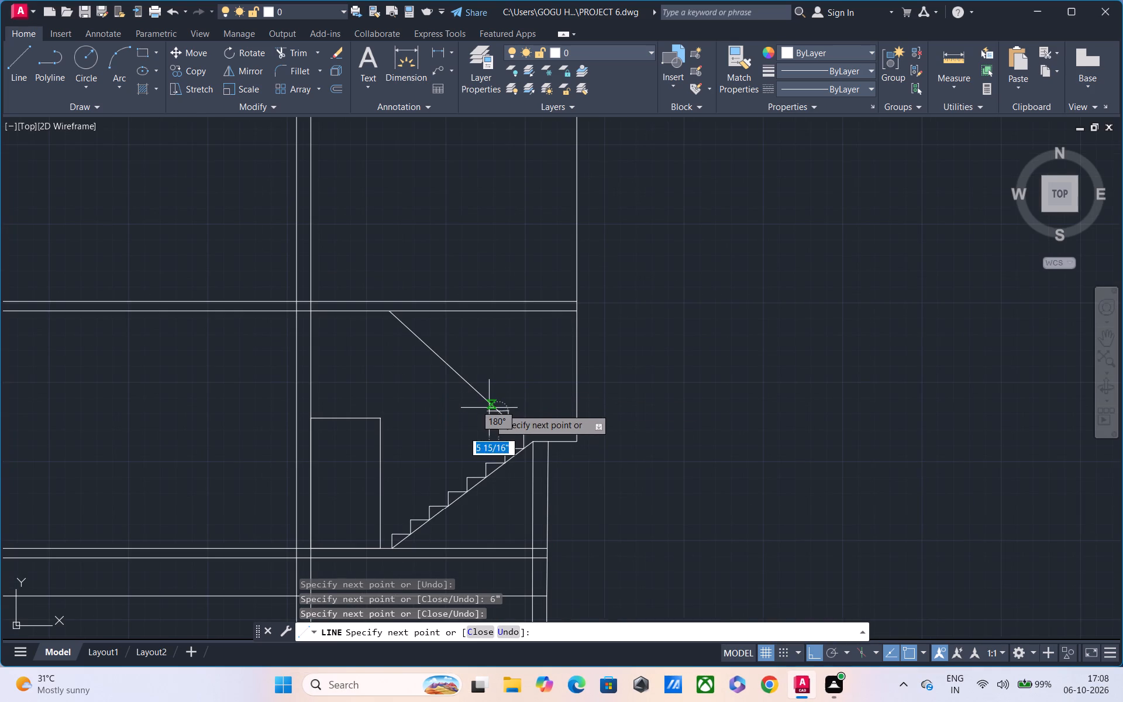
key(ctrl+z)
key(ctrl+z)
key(ctrl+z)
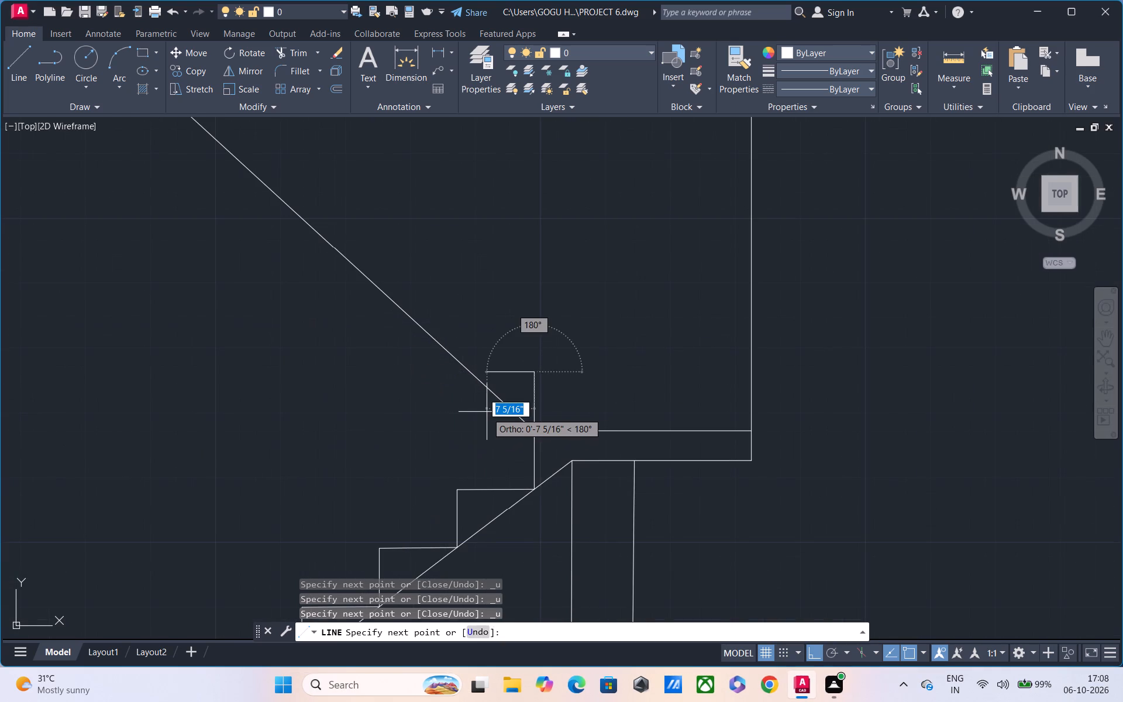
key(ctrl+z)
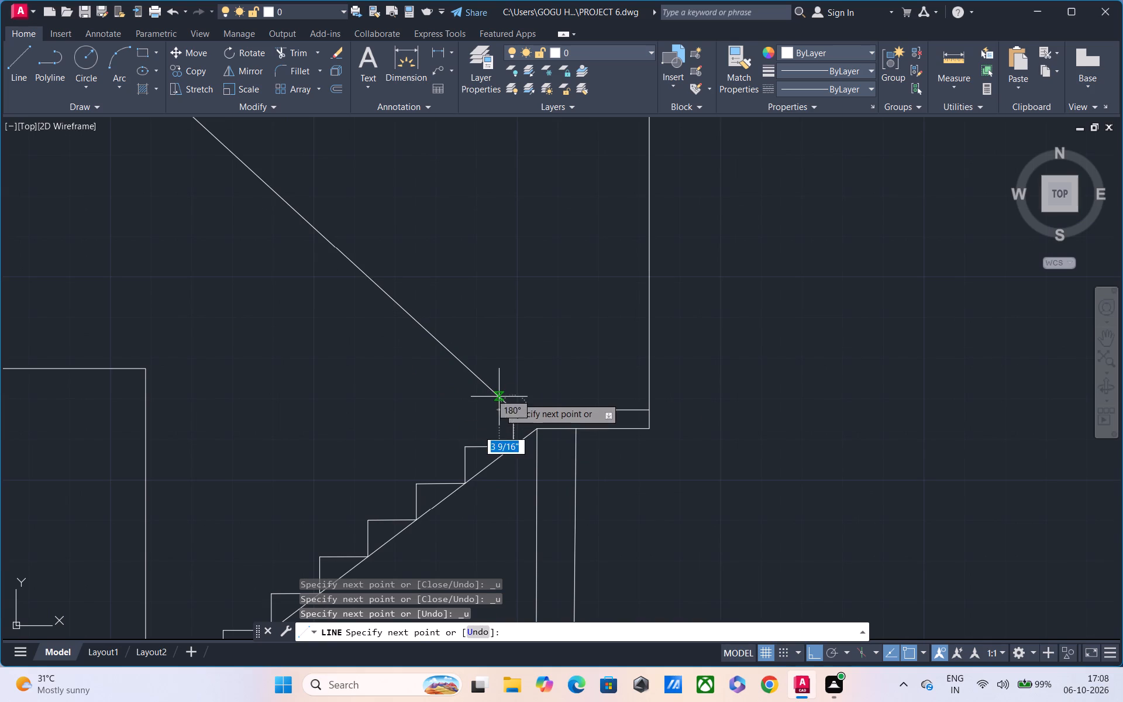
key(ctrl+z)
scroll(499, 397, down, 1)
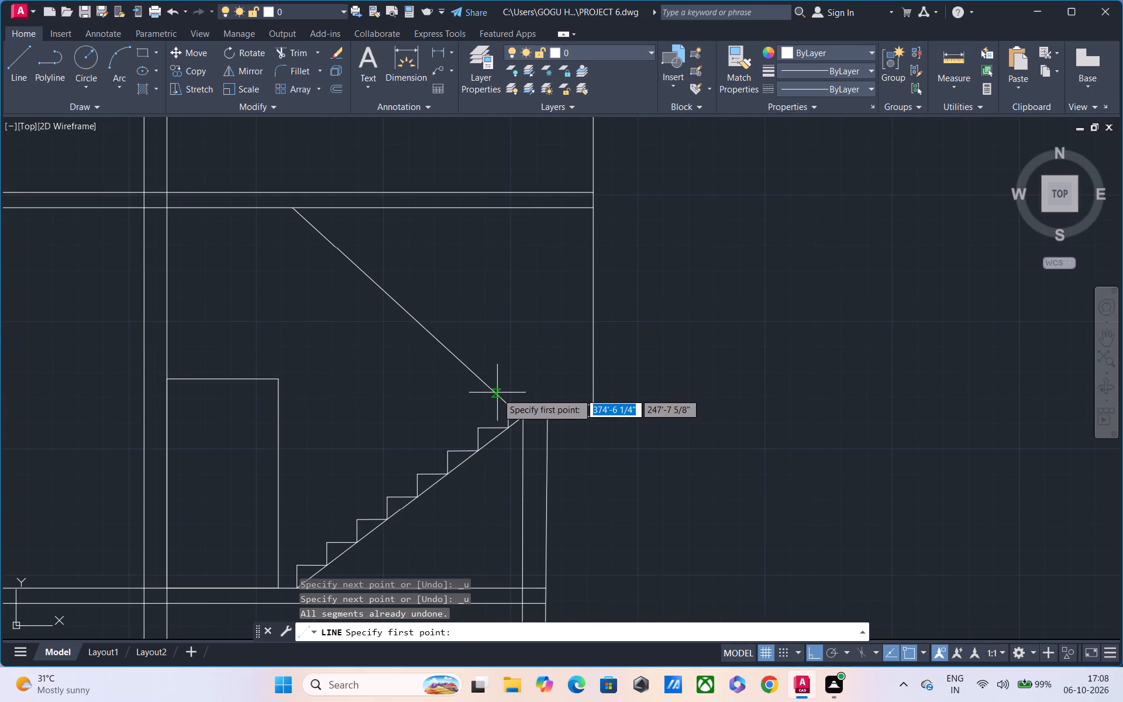
click(497, 393)
key(Escape)
Erase the upper flight's diagonal line.
click(492, 387)
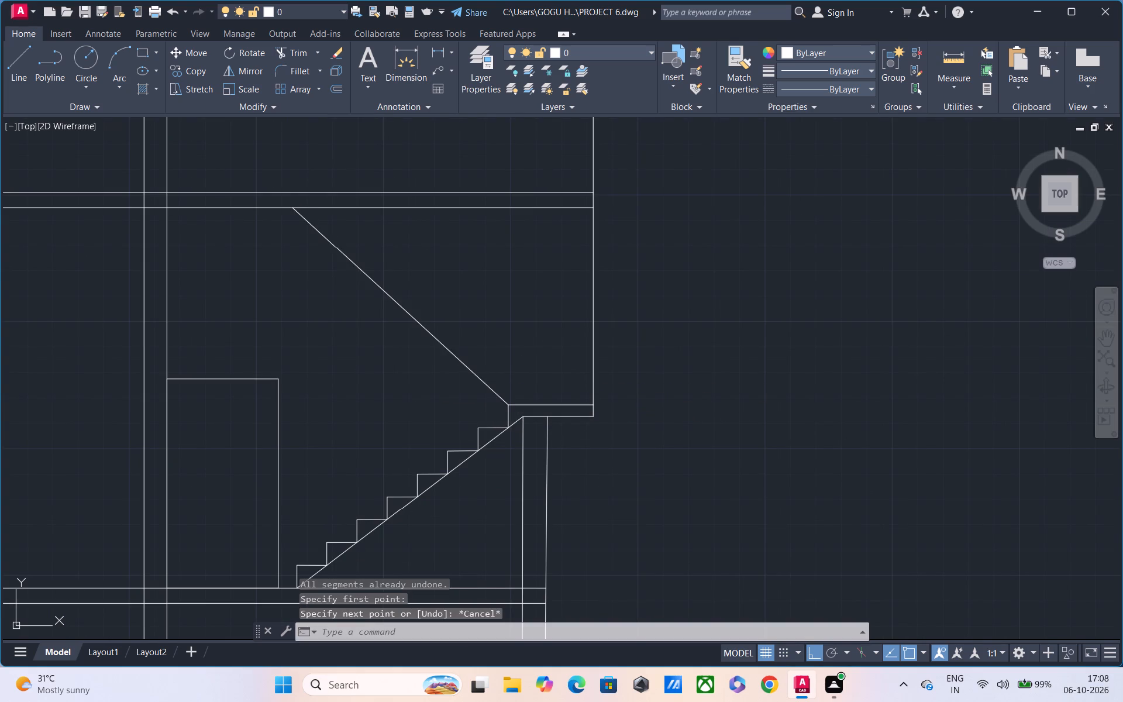
key(BackSpace)
key(Delete)
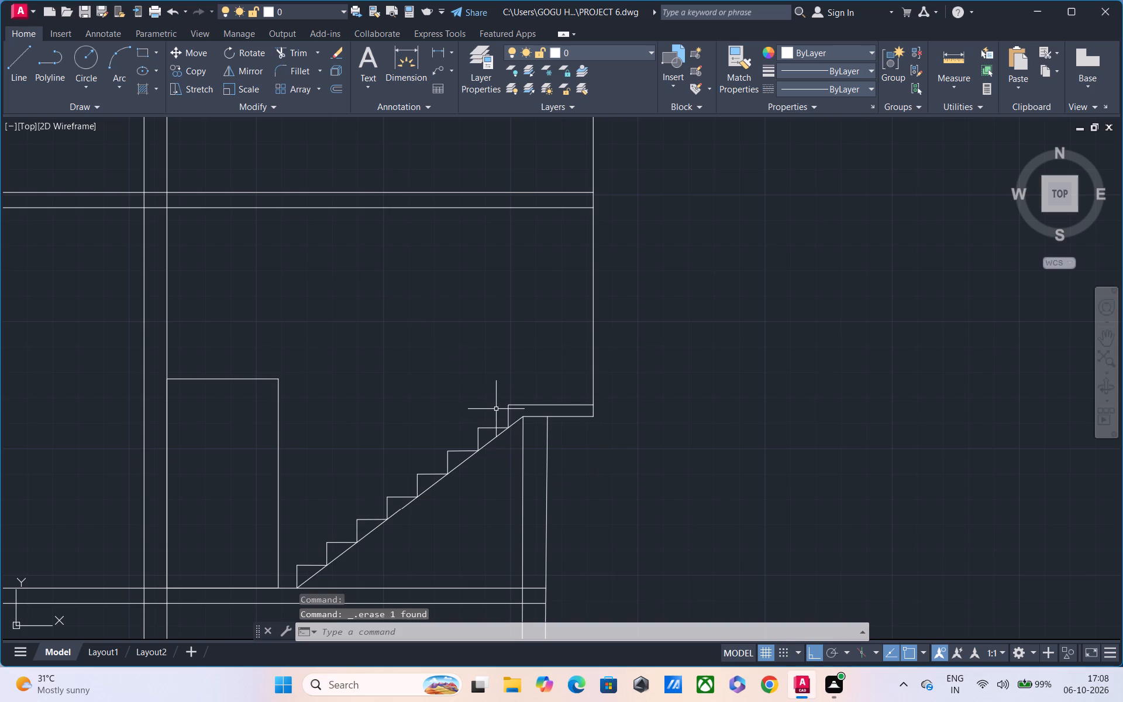
Draw a new upper flight diagonal from the top of the eighth riser to the upper slab's underside, slightly beyond the lower flight's foot.
text(L)
key(space)
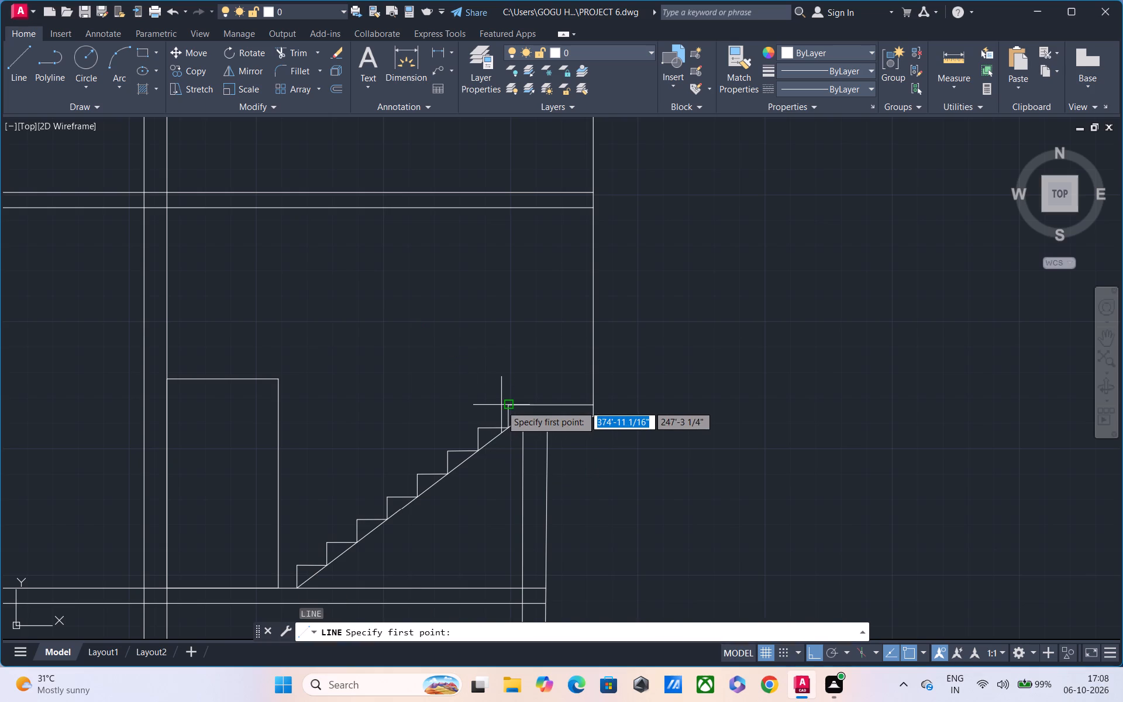
click(505, 402)
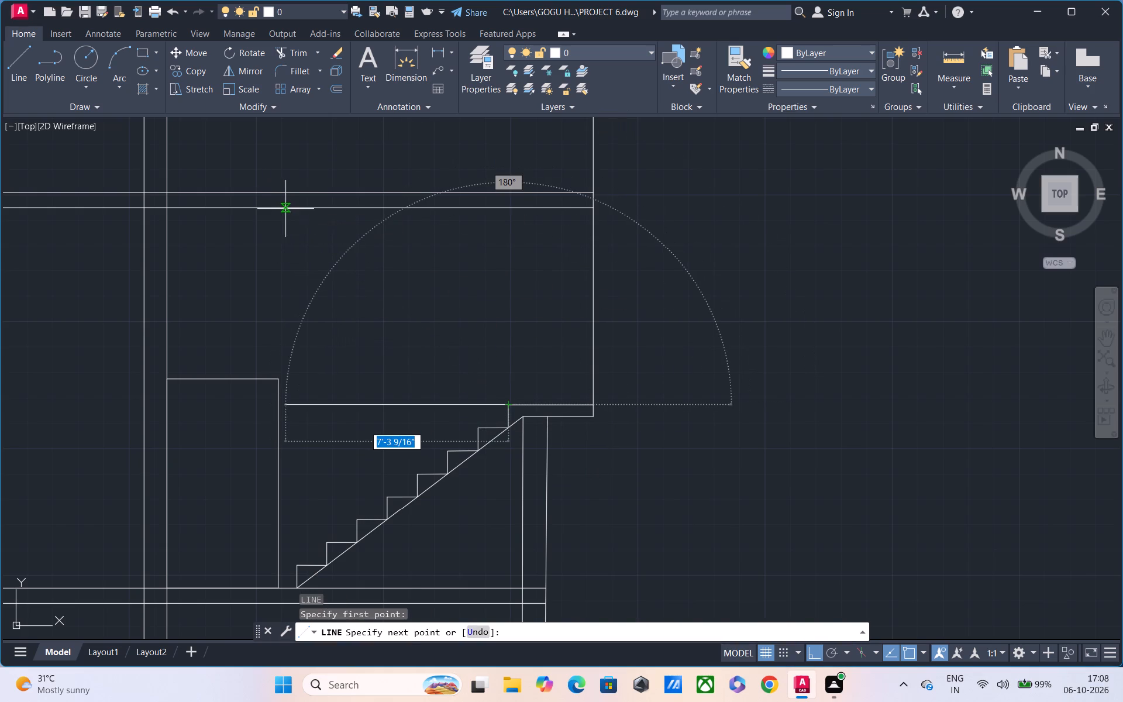
key(F9)
key(F8)
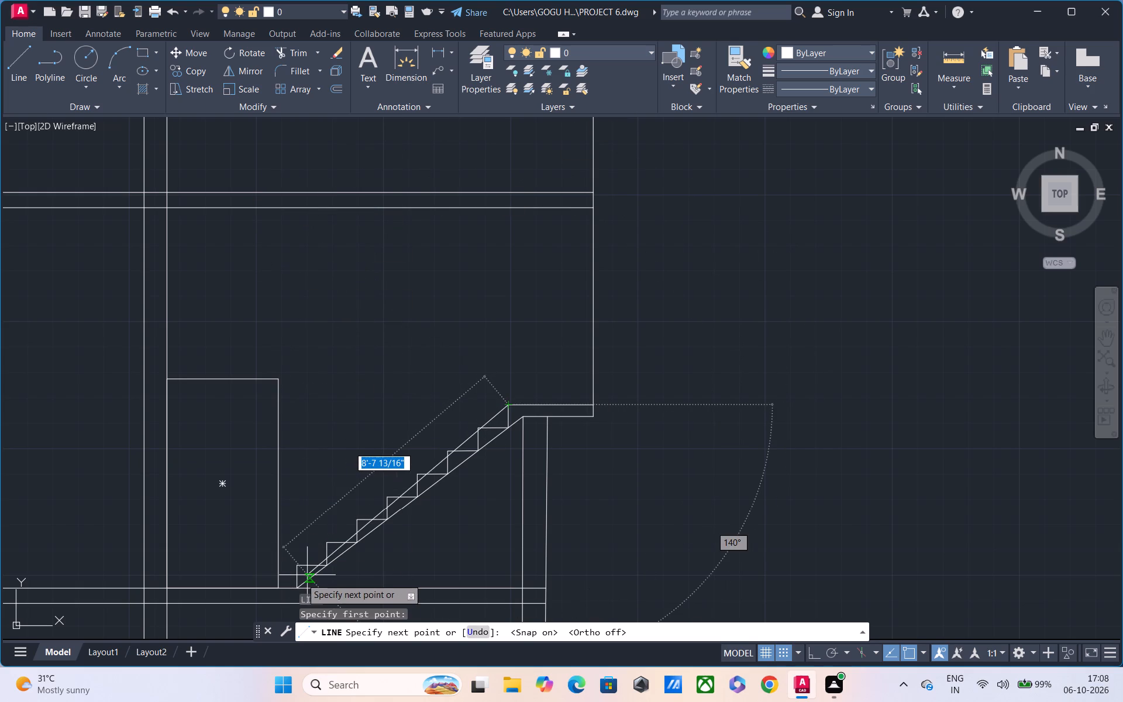
scroll(305, 574, up, 2)
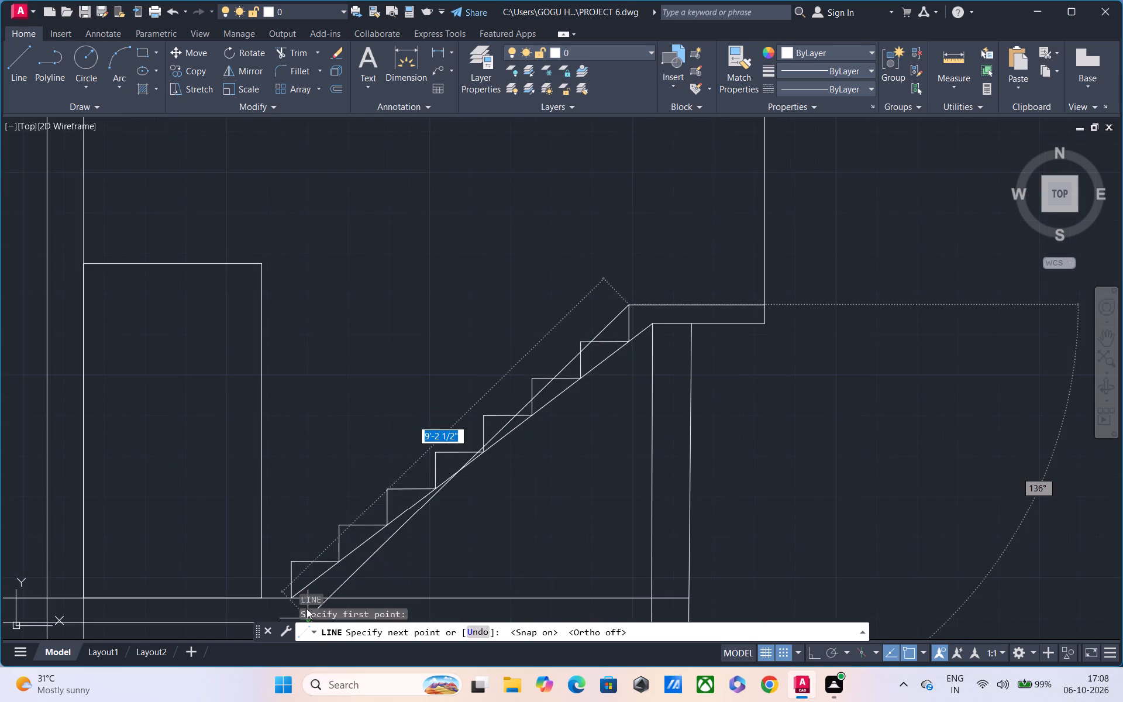
middle_drag(306, 592, 316, 474)
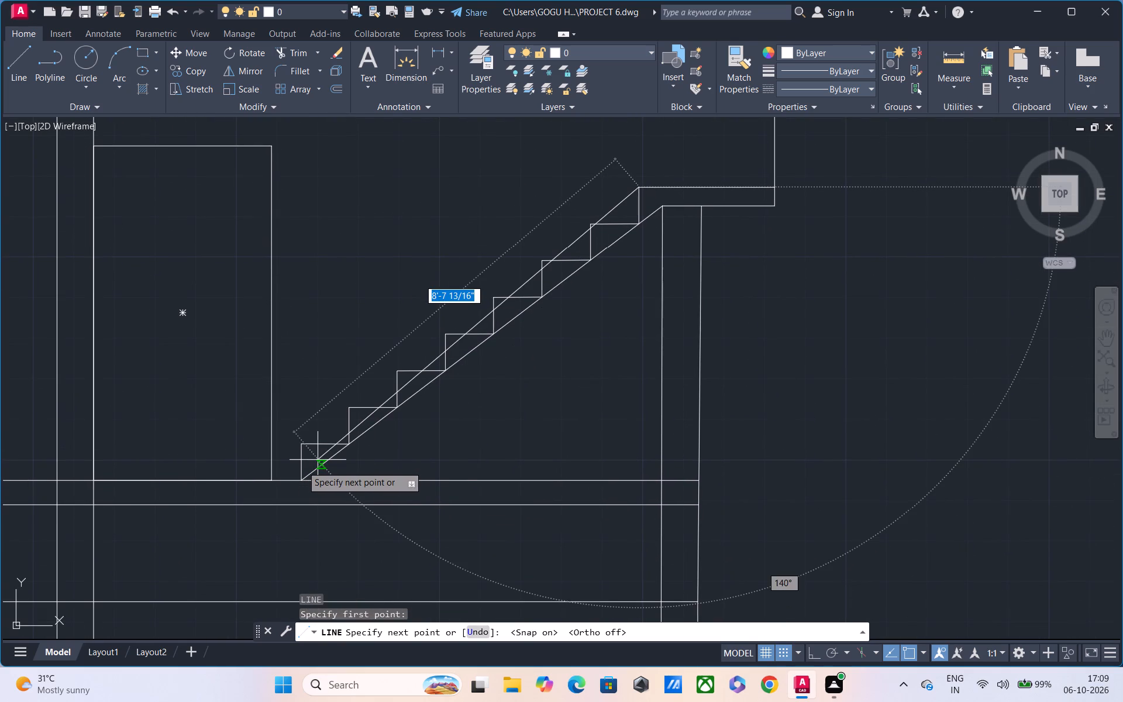
key(F9)
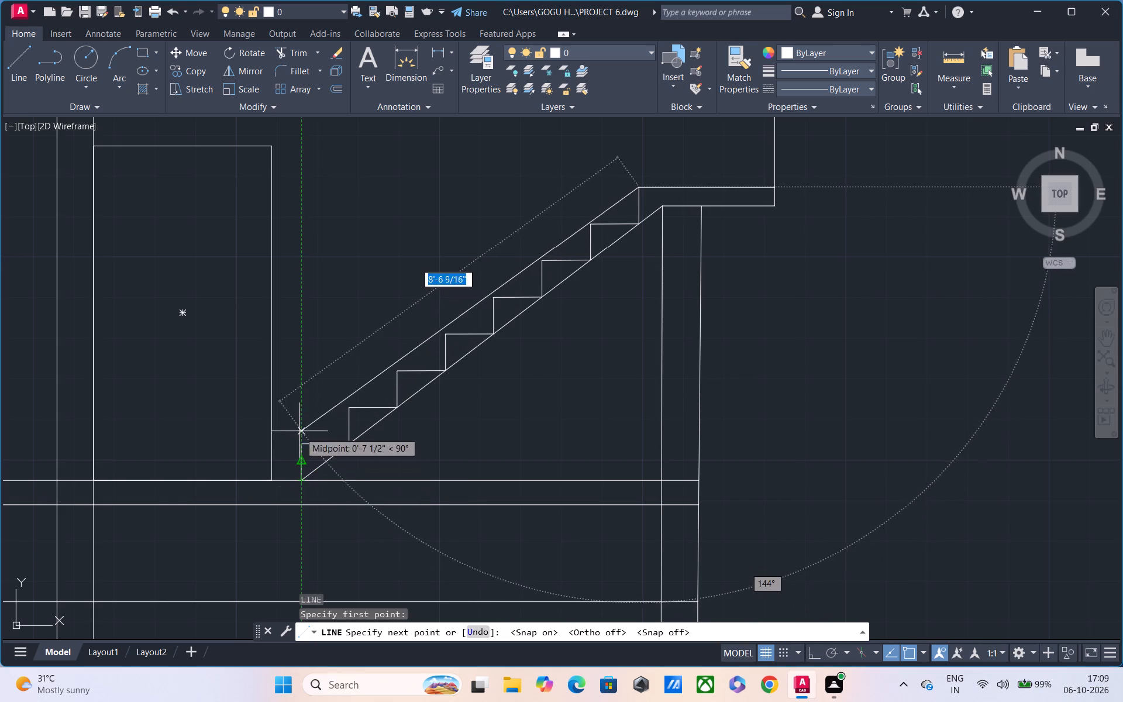
middle_drag(292, 341, 302, 408)
middle_drag(346, 230, 330, 355)
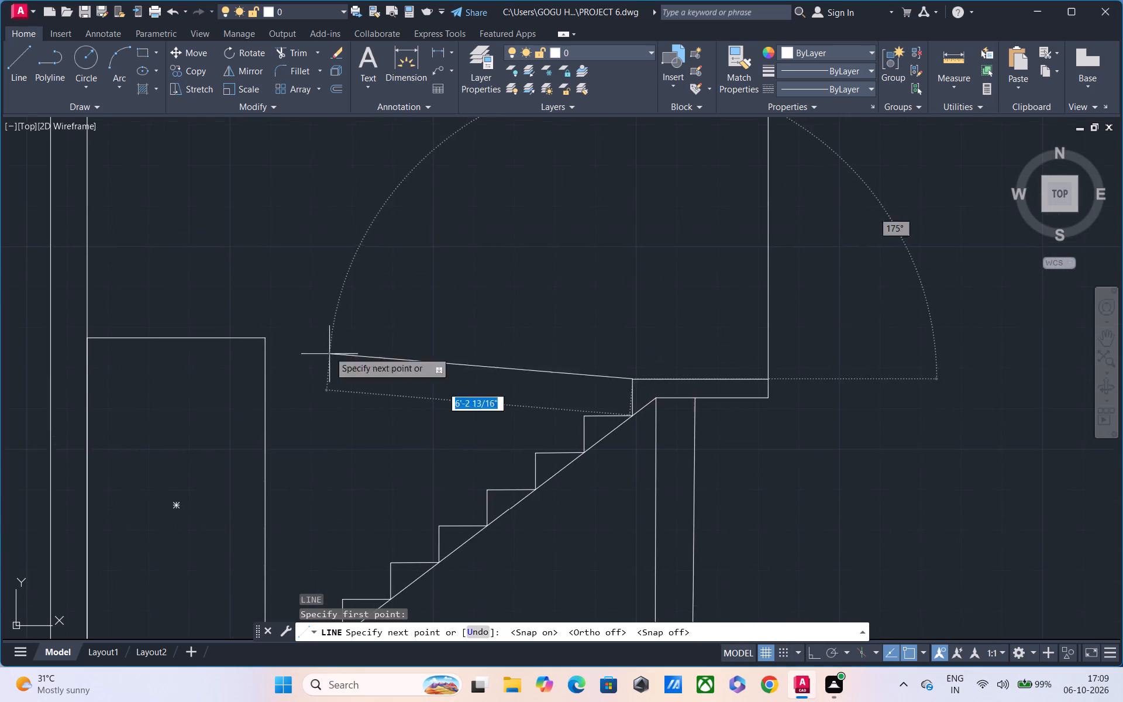
middle_drag(327, 228, 288, 356)
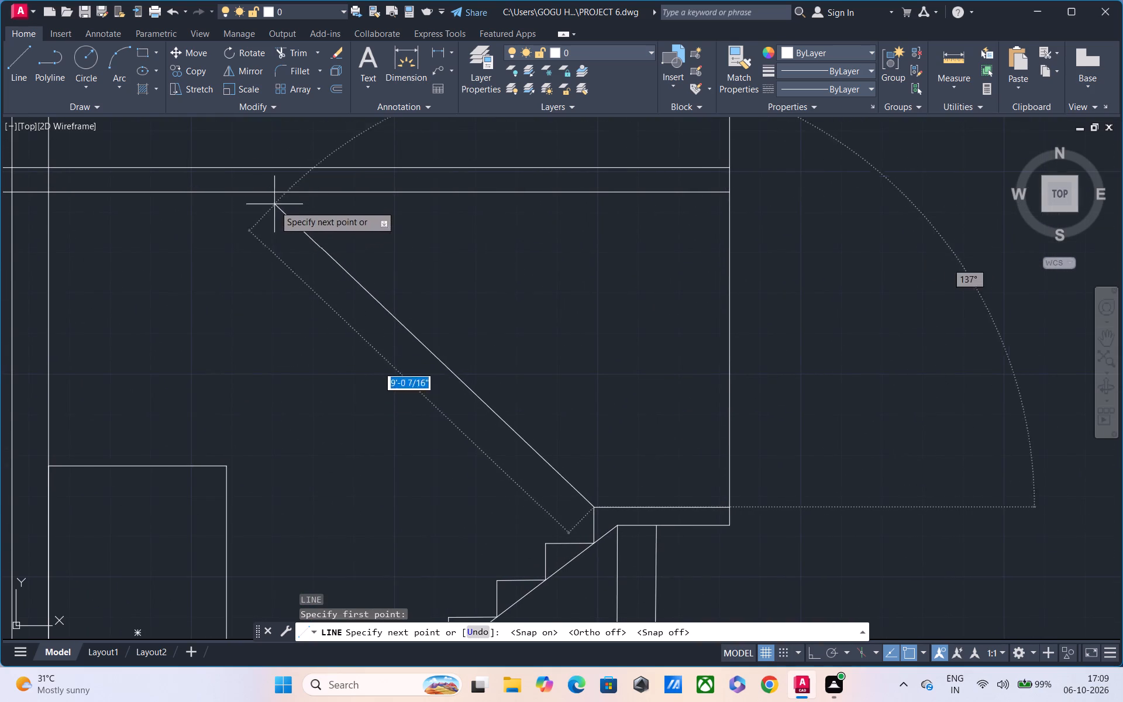
middle_drag(270, 264, 290, 146)
scroll(288, 204, down, 2)
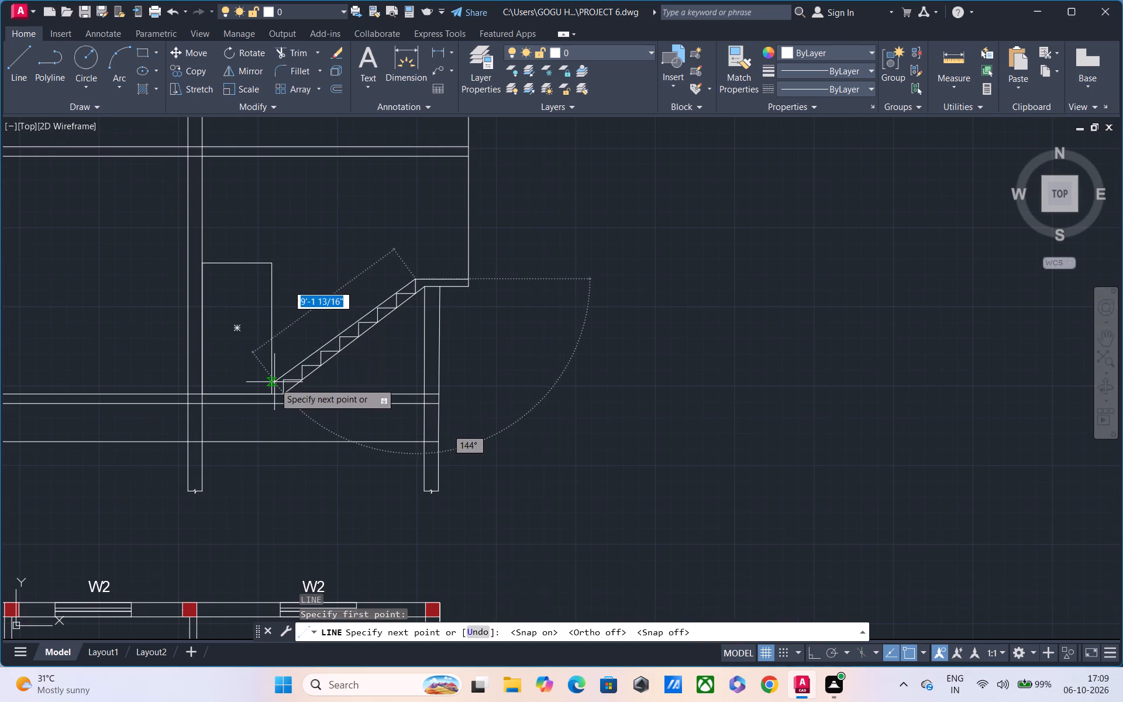
click(273, 156)
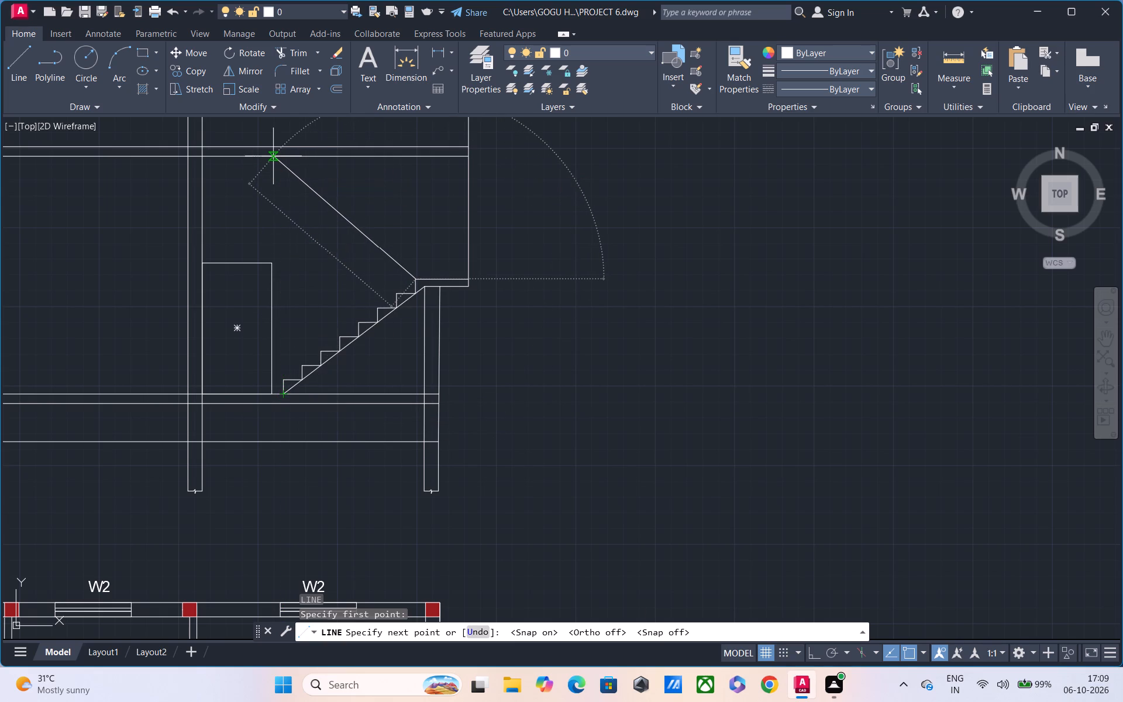
key(Escape)
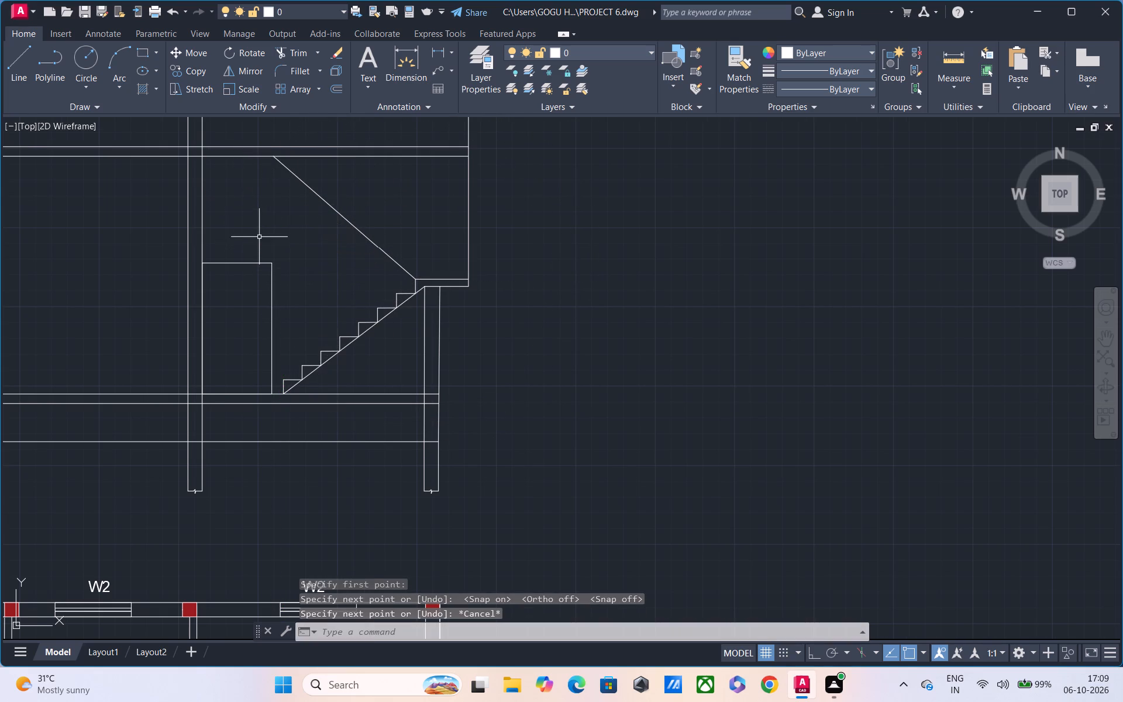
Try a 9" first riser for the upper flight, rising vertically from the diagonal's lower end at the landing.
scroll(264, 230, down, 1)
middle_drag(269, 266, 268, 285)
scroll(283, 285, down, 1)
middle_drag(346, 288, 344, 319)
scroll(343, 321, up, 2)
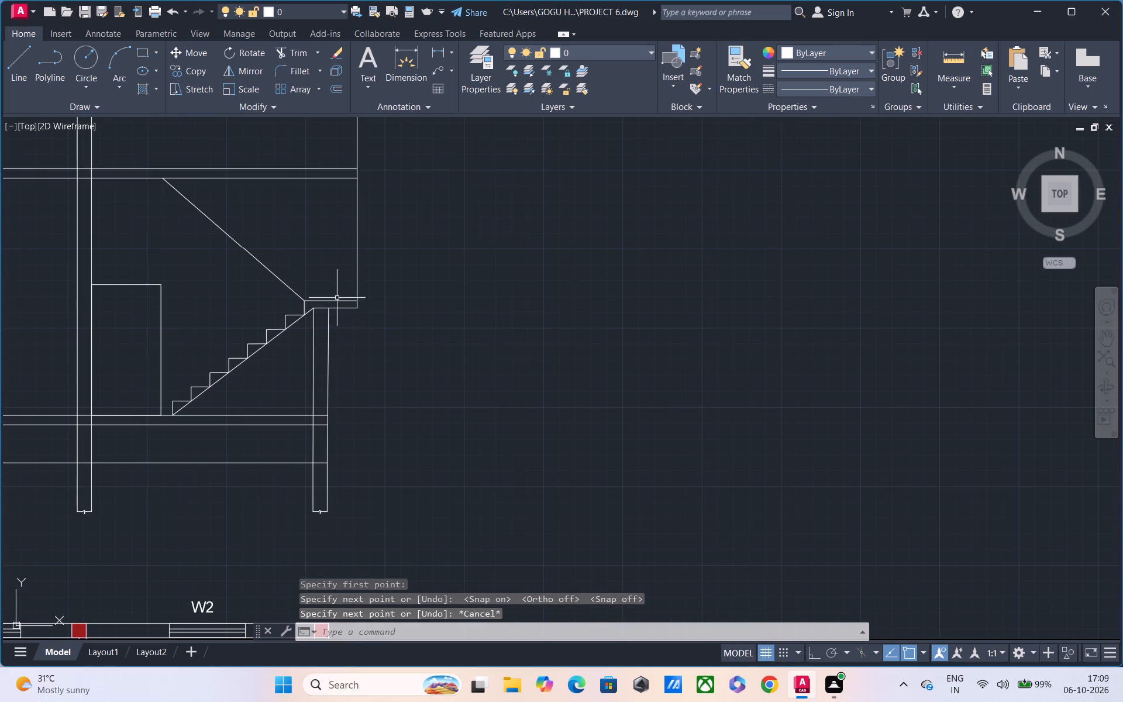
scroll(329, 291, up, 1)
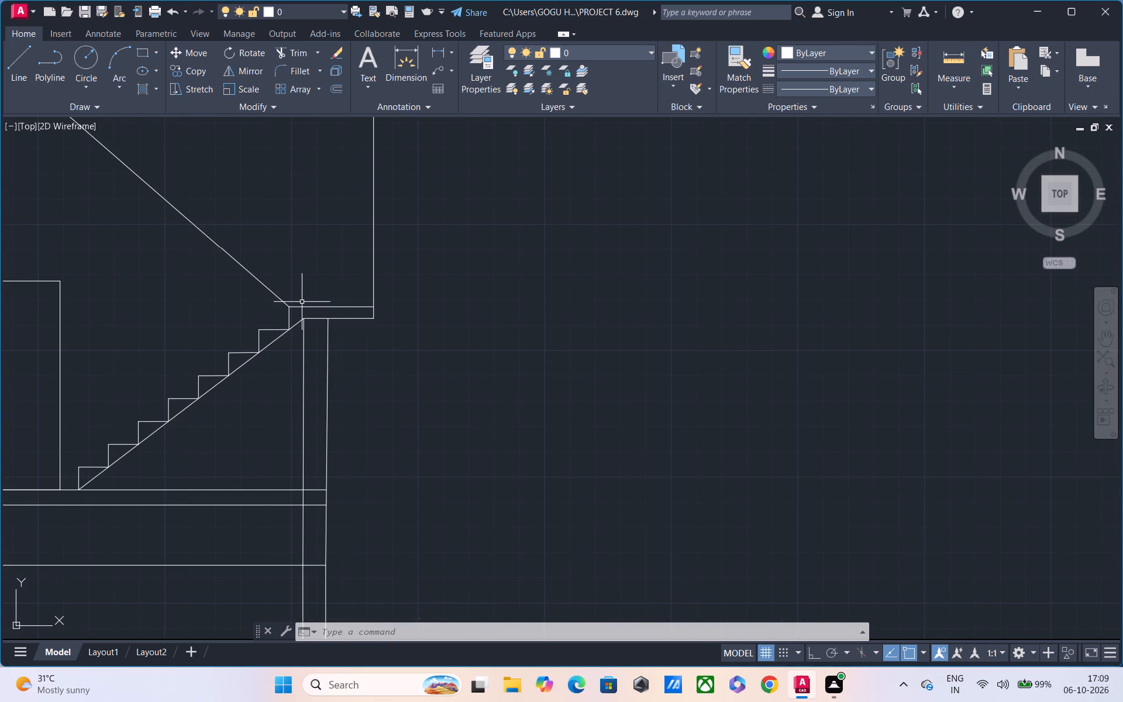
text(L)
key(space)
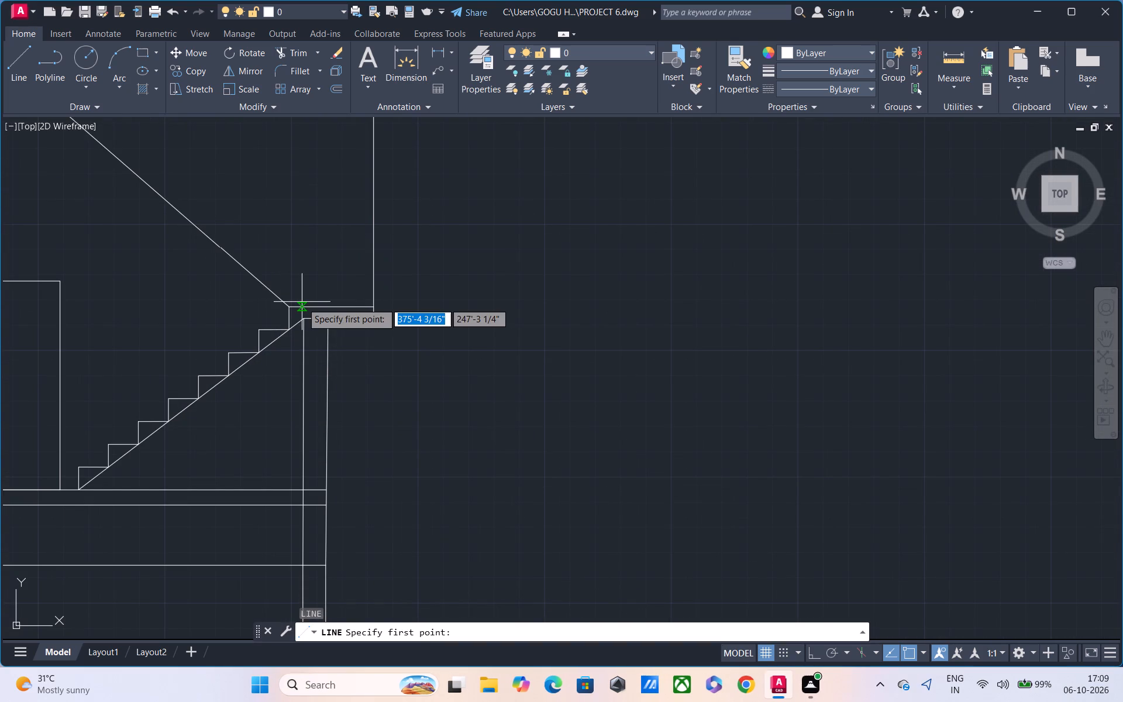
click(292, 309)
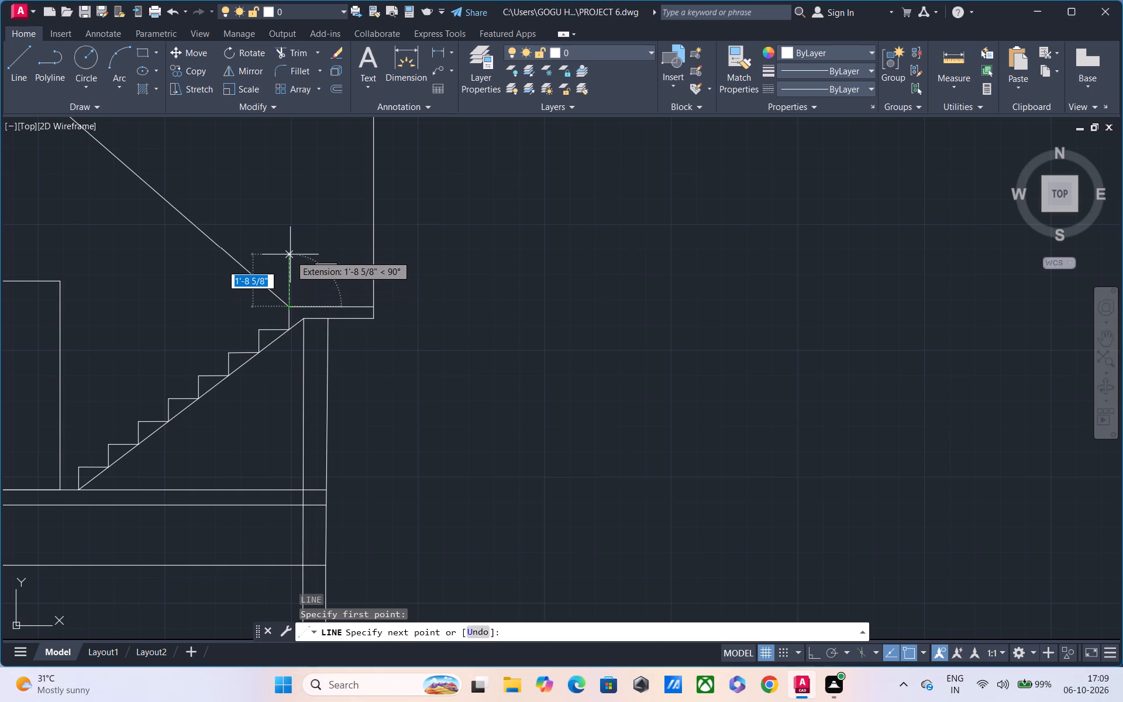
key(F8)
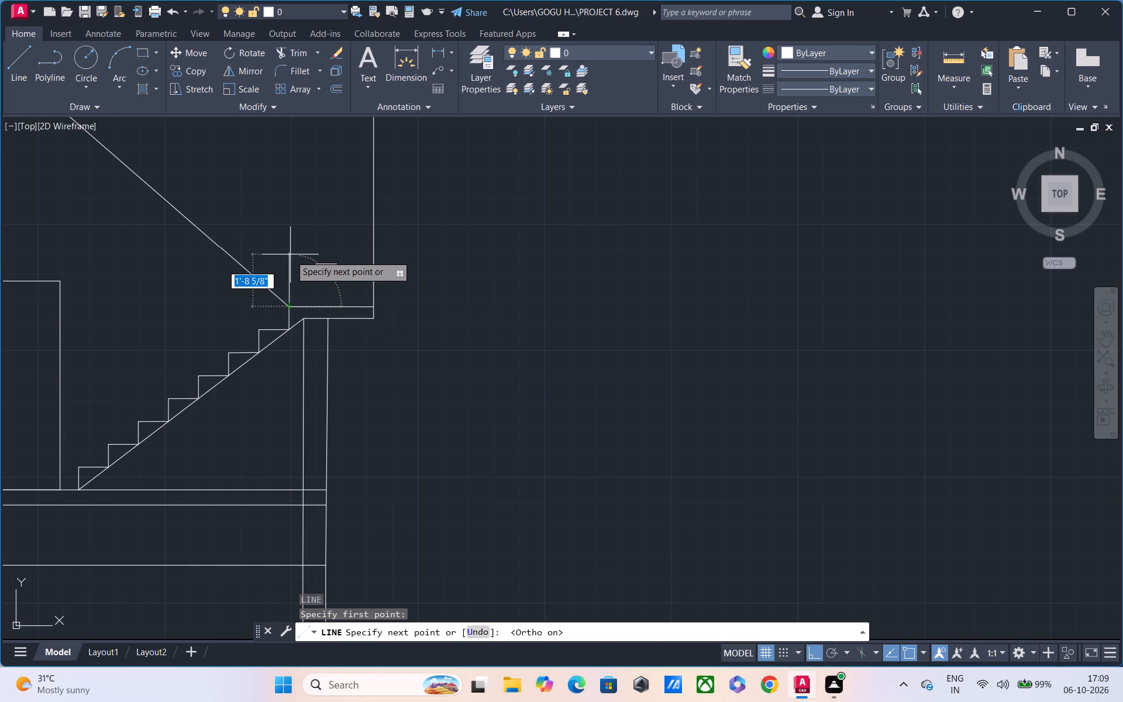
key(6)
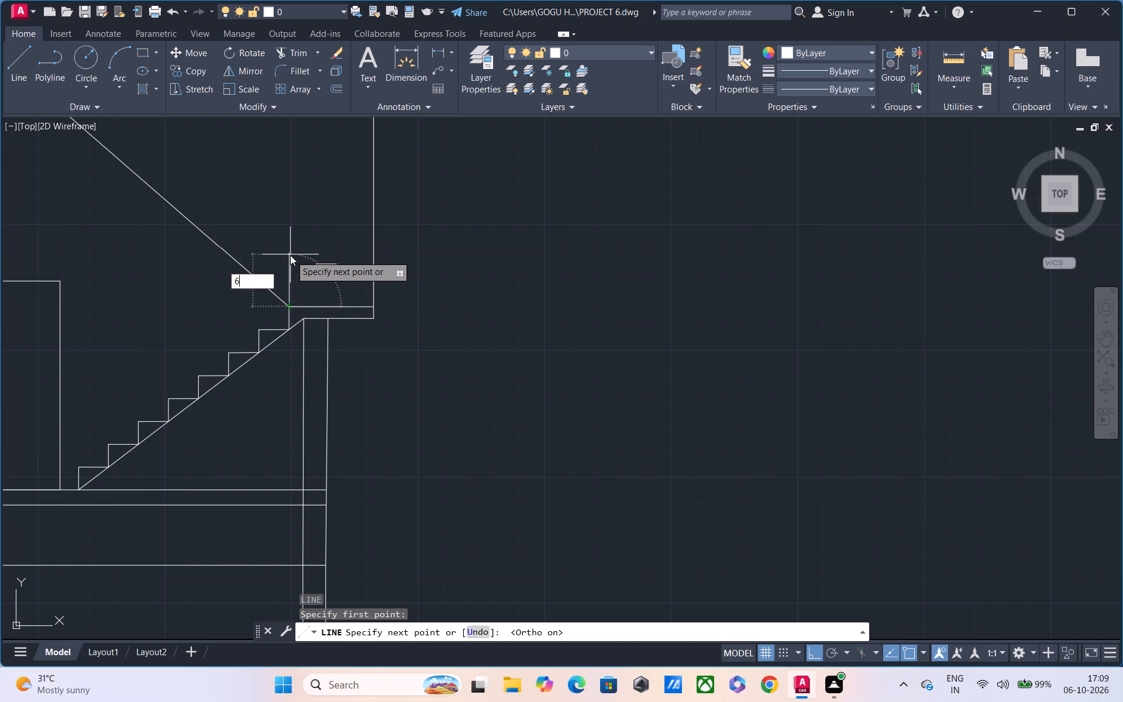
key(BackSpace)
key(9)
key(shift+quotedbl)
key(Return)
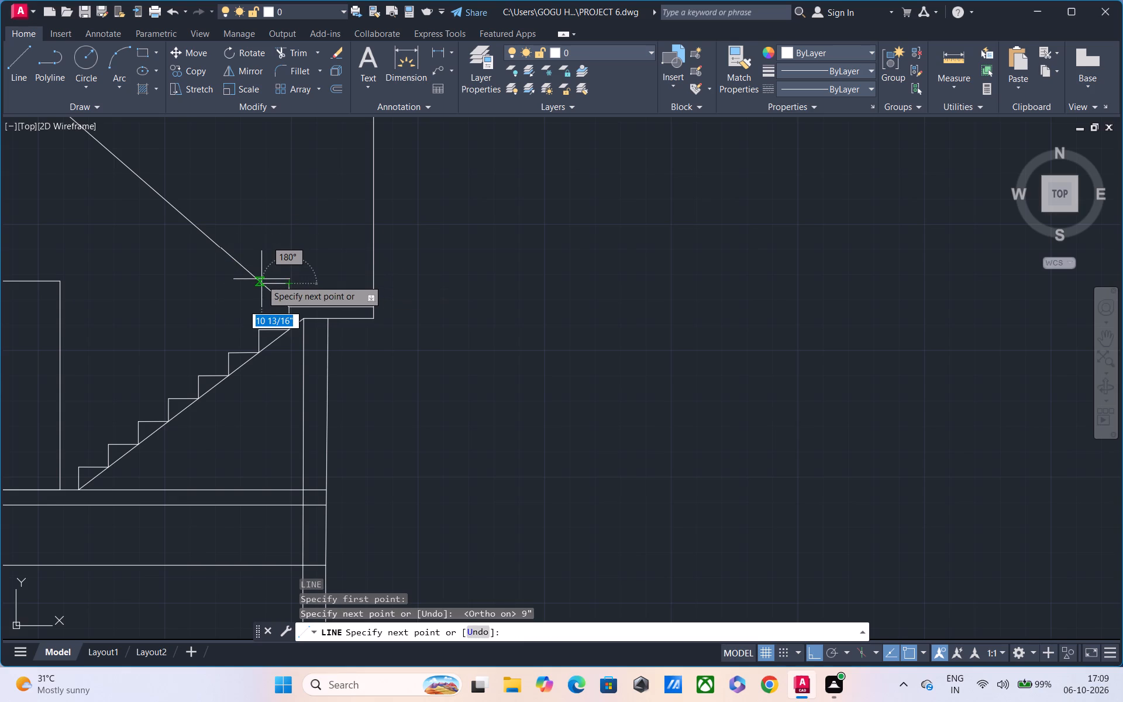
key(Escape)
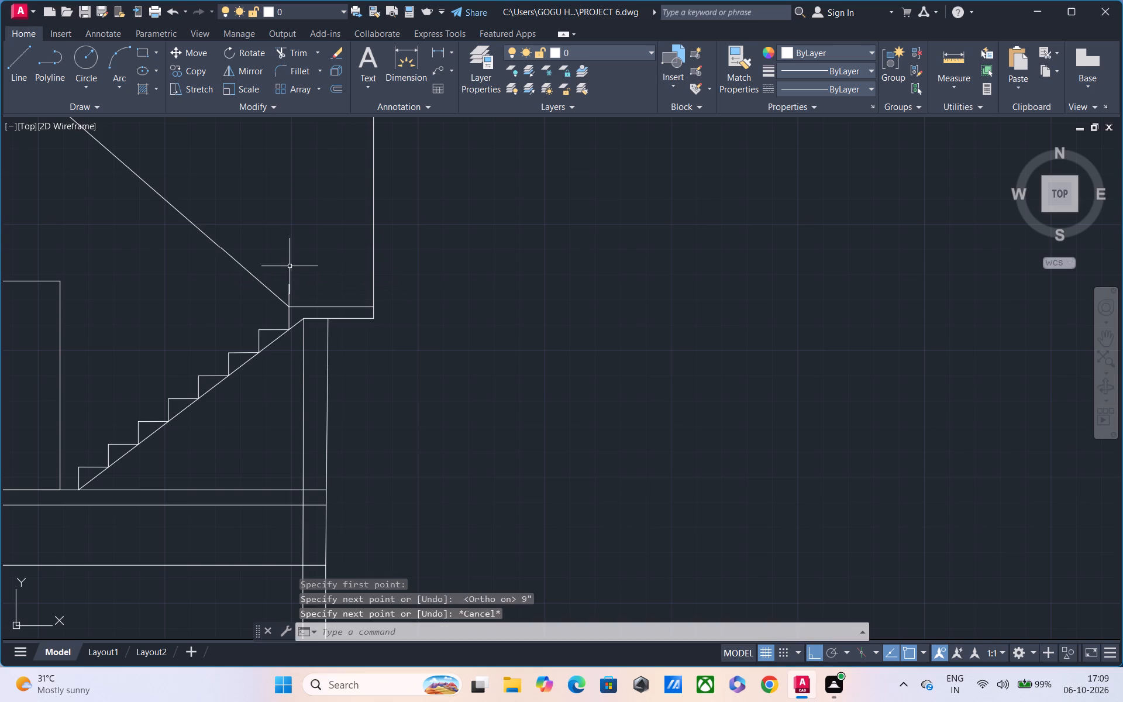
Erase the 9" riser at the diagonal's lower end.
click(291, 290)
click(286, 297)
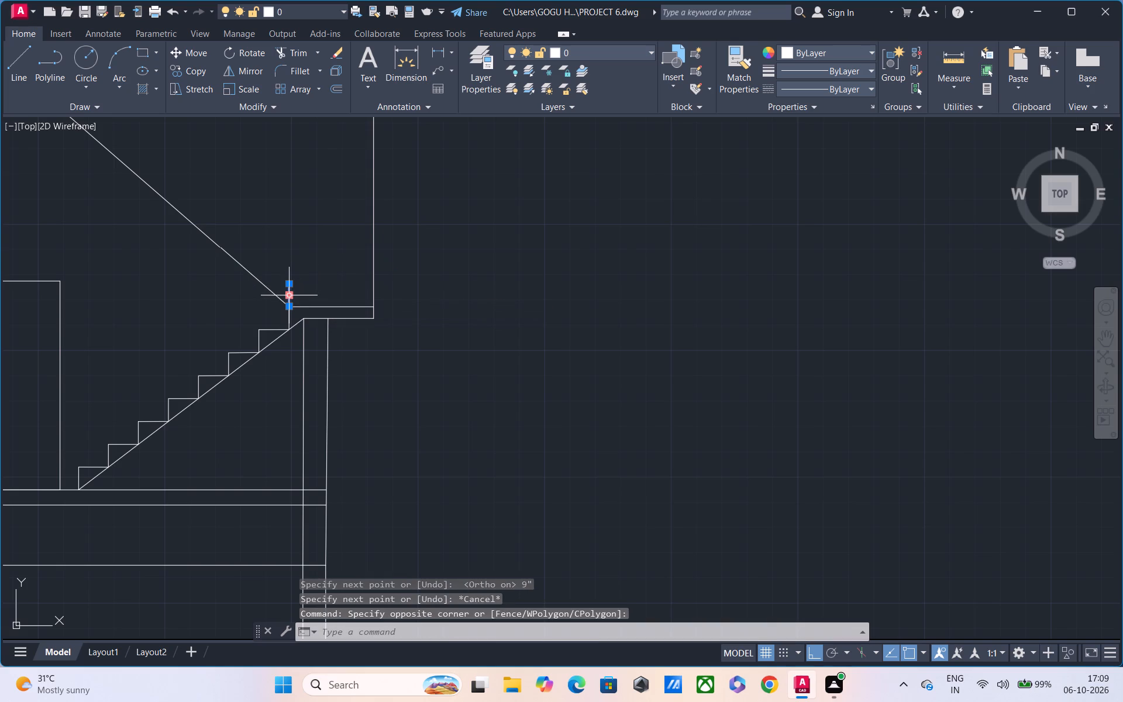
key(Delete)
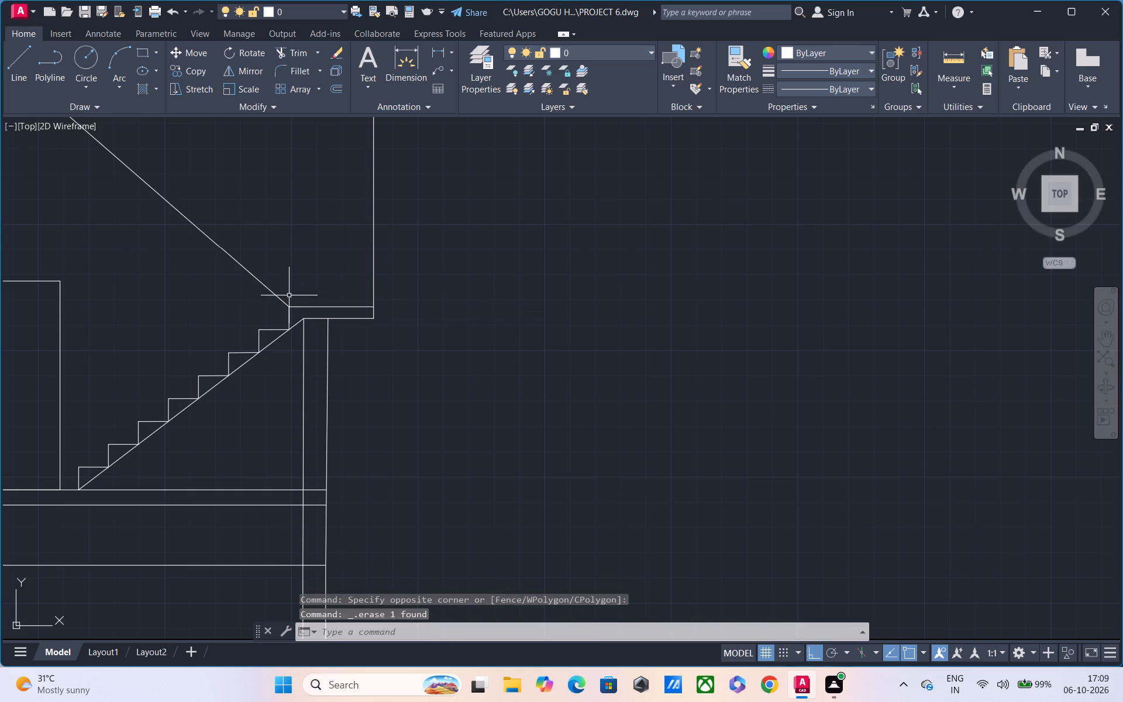
Draw the upper flight's first step: a 12" riser from the diagonal's lower end at the landing and a tread back to the diagonal.
text(L)
key(space)
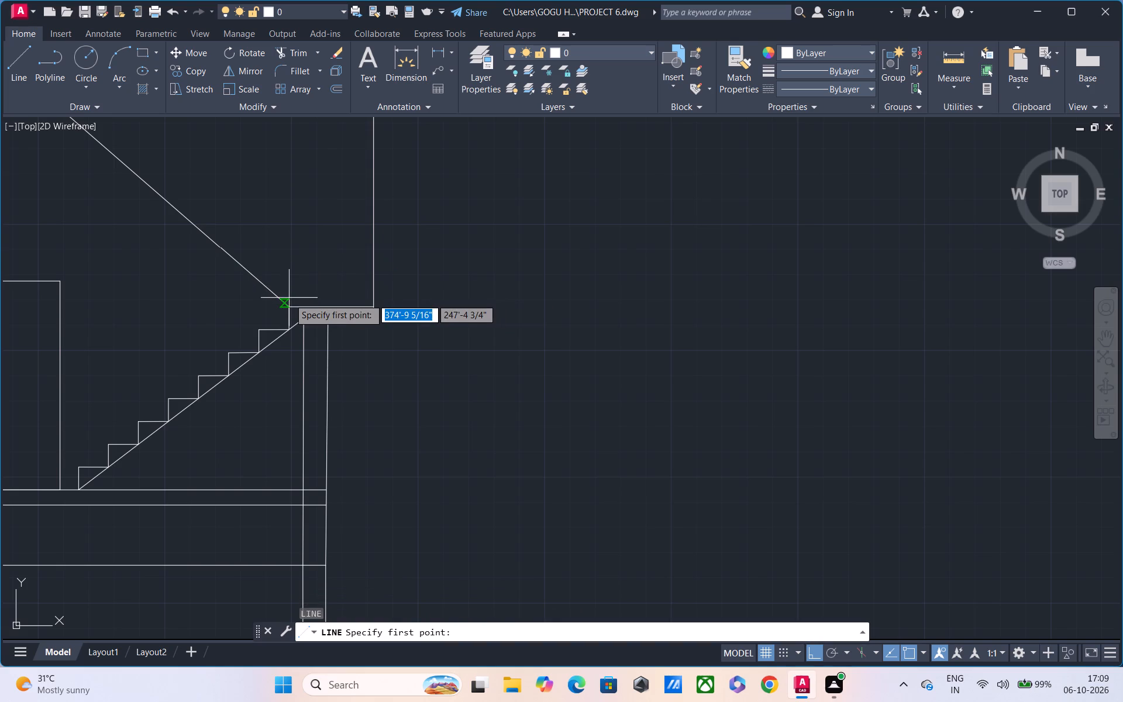
click(289, 309)
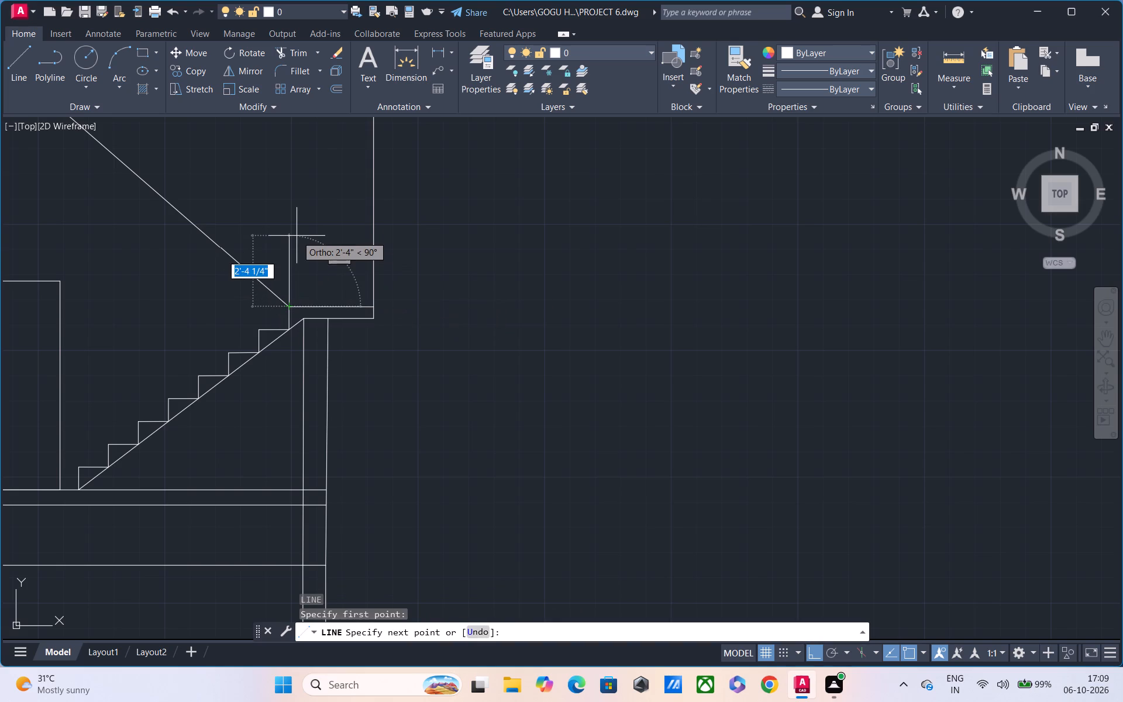
text(12)
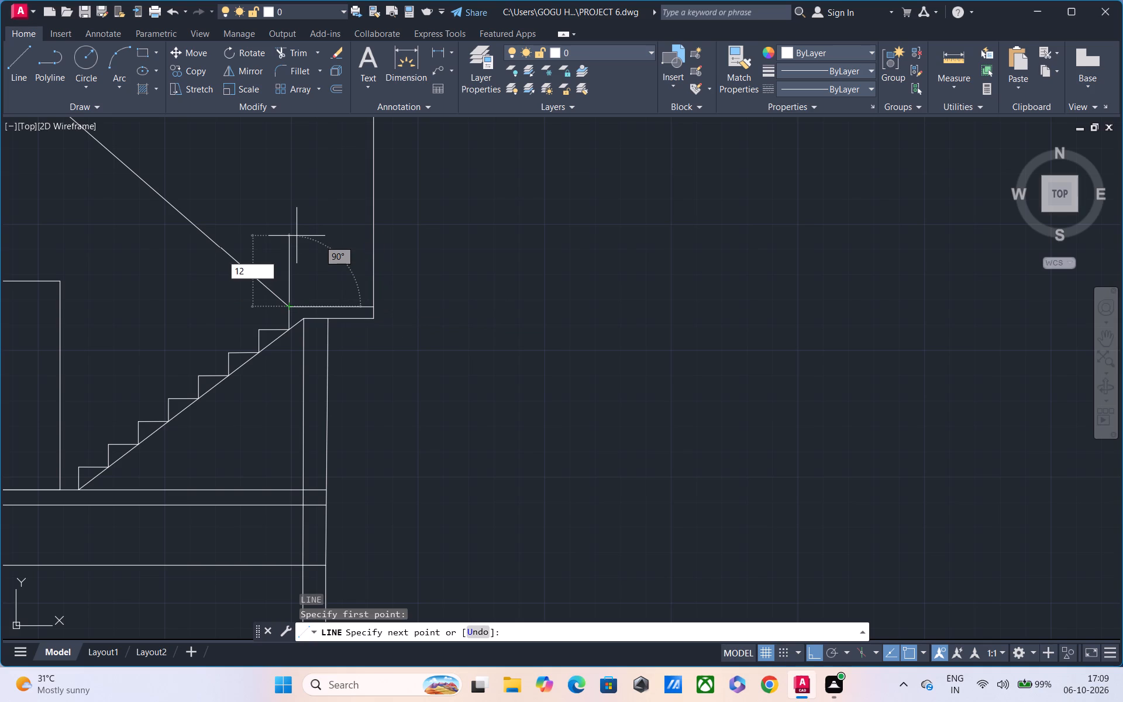
key(shift+quotedbl)
key(Return)
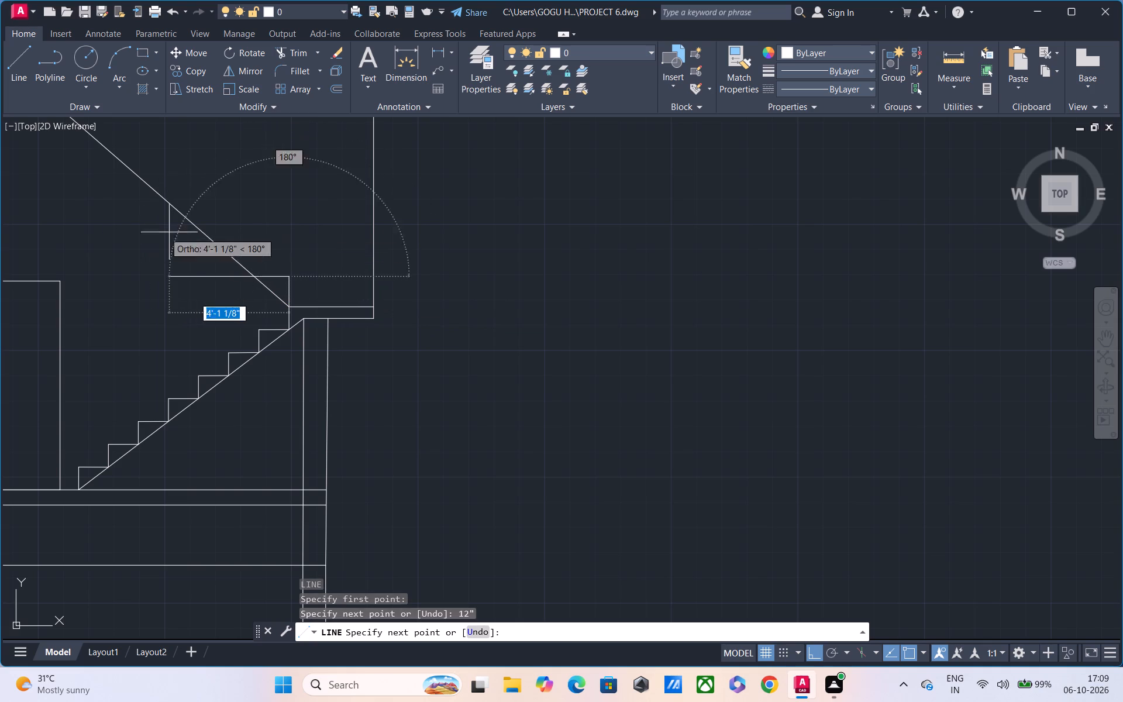
scroll(259, 275, up, 2)
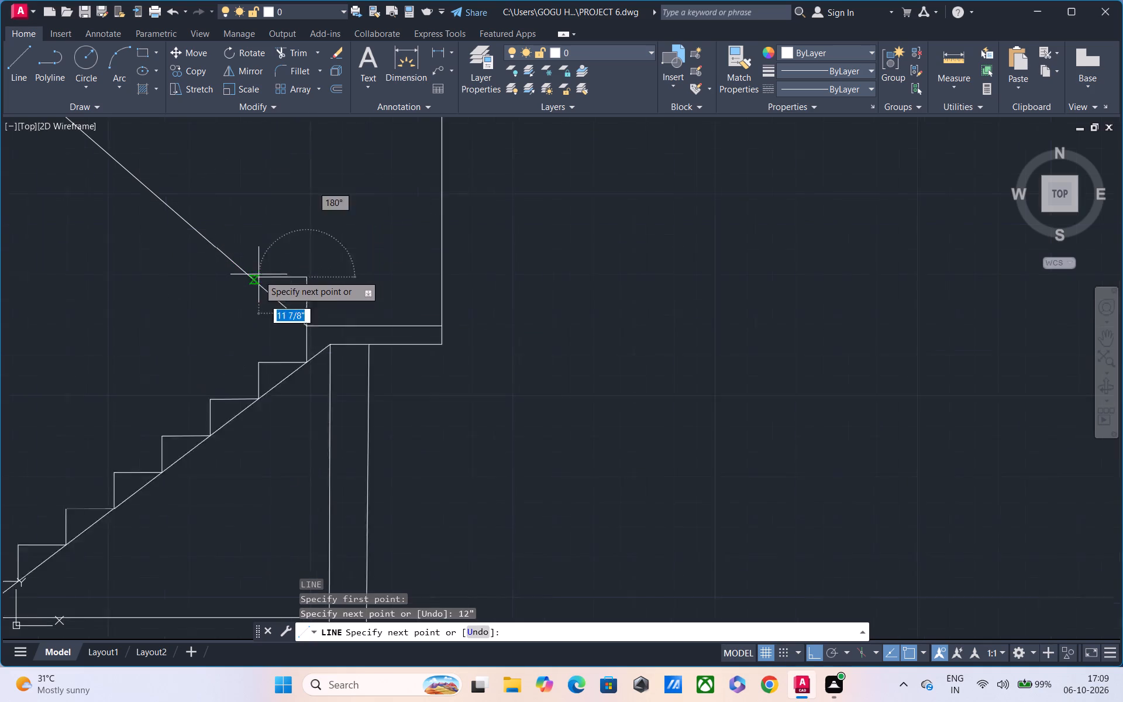
scroll(259, 275, up, 1)
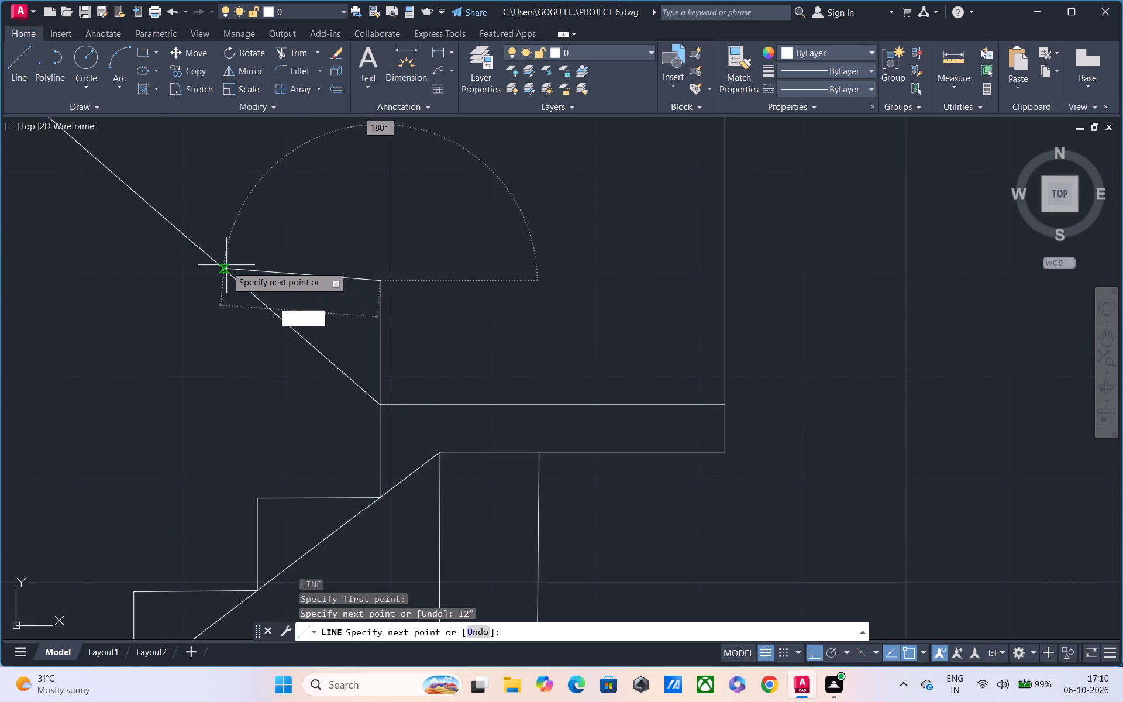
click(241, 280)
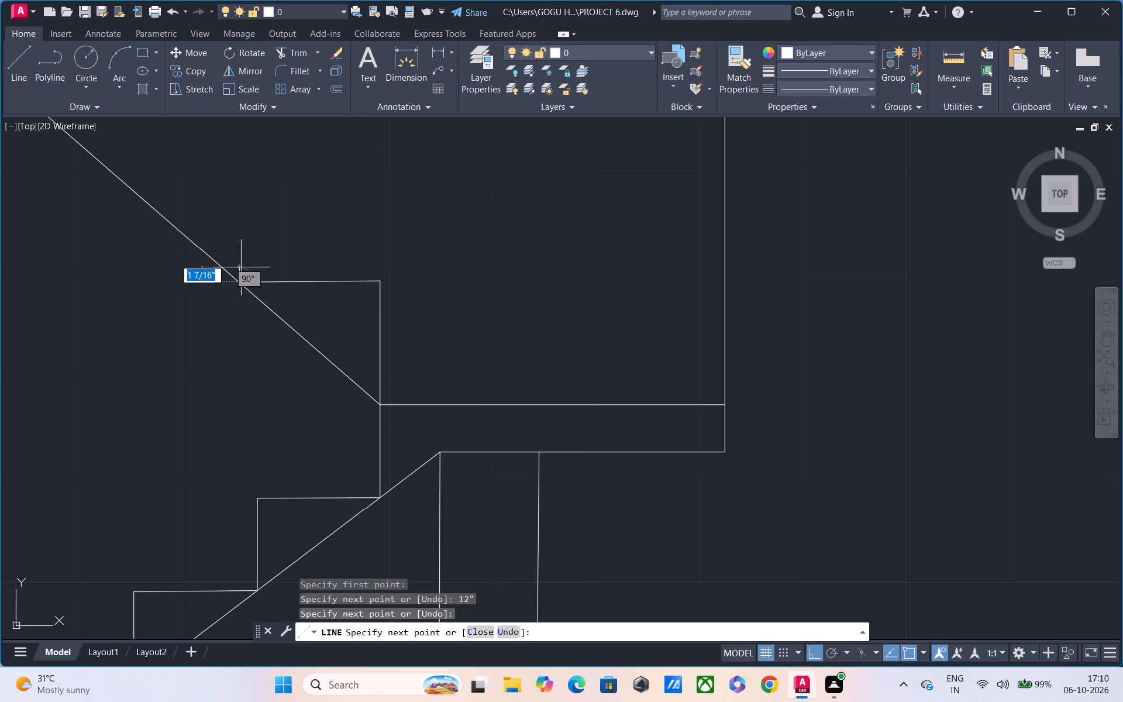
Add the upper flight's second and third steps, each a 1' riser with a tread running back to the diagonal.
text(1')
key(Return)
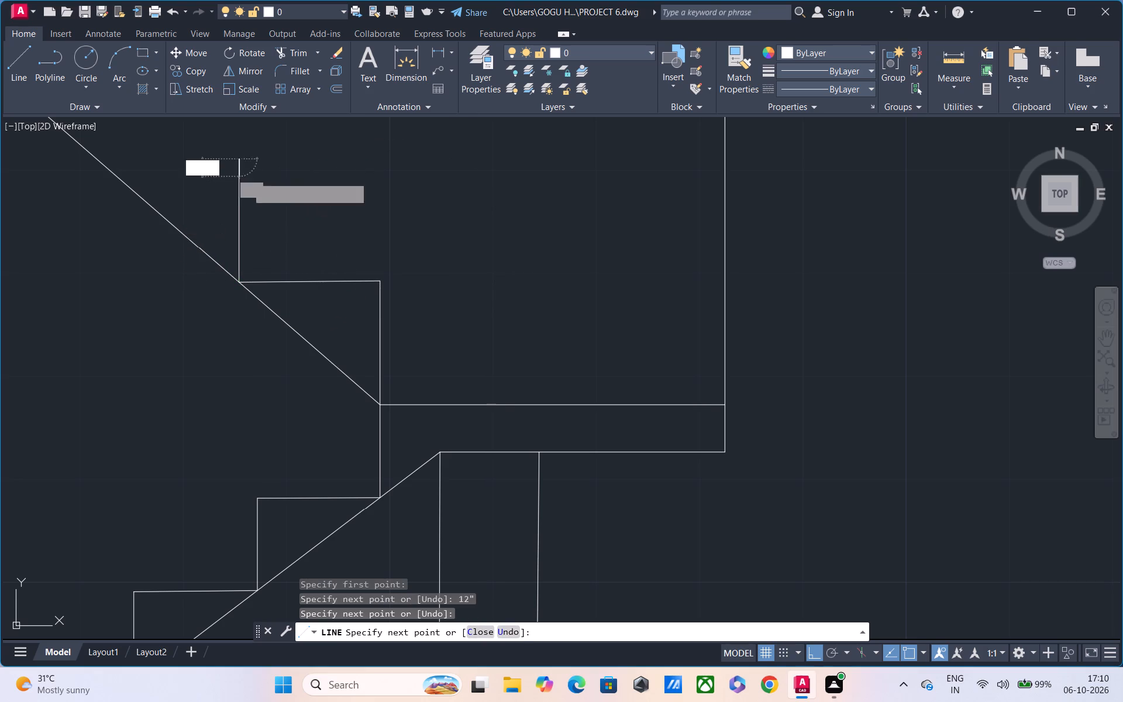
scroll(237, 107, down, 2)
scroll(273, 176, down, 1)
middle_drag(277, 187, 380, 307)
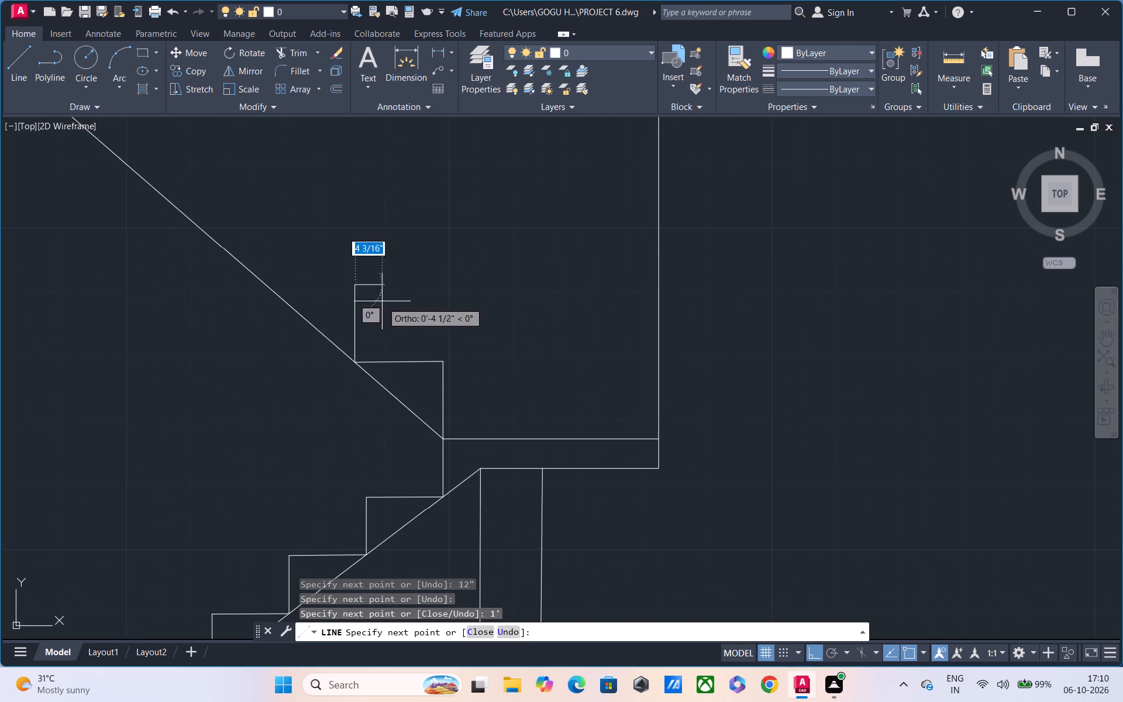
click(267, 287)
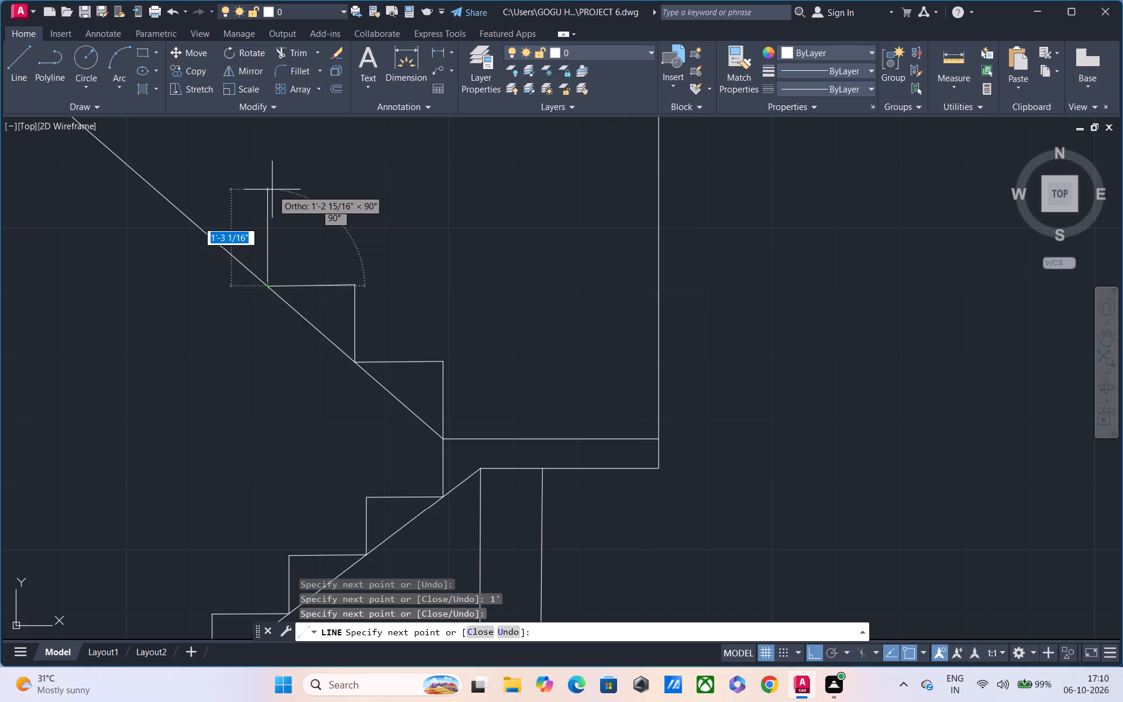
text(1')
key(Return)
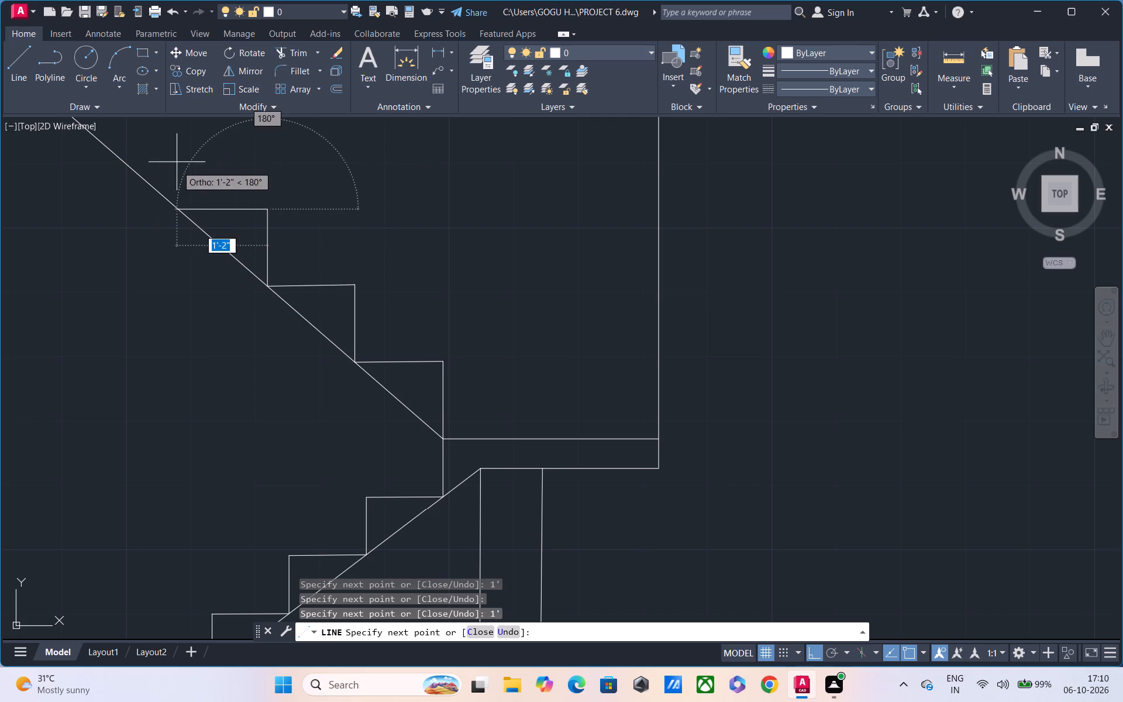
click(179, 209)
Add the upper flight's fourth and fifth steps, each a 1' riser with a tread running back to the diagonal.
middle_drag(189, 123, 270, 466)
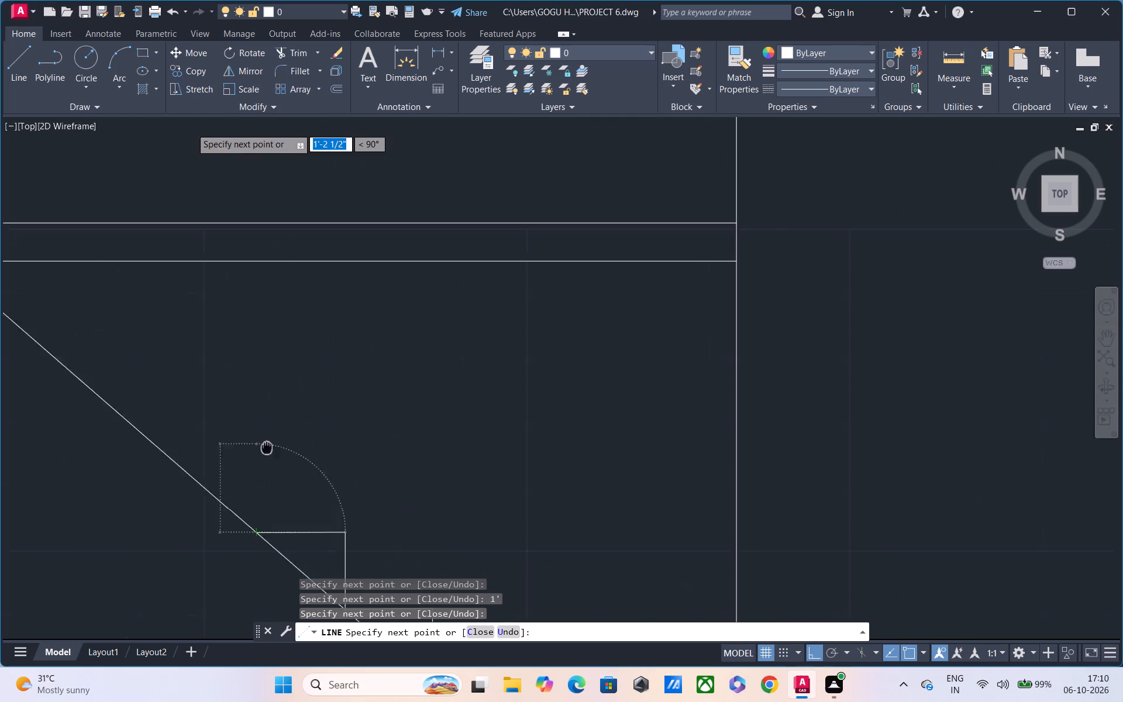
middle_drag(270, 466, 273, 484)
text(1')
key(Return)
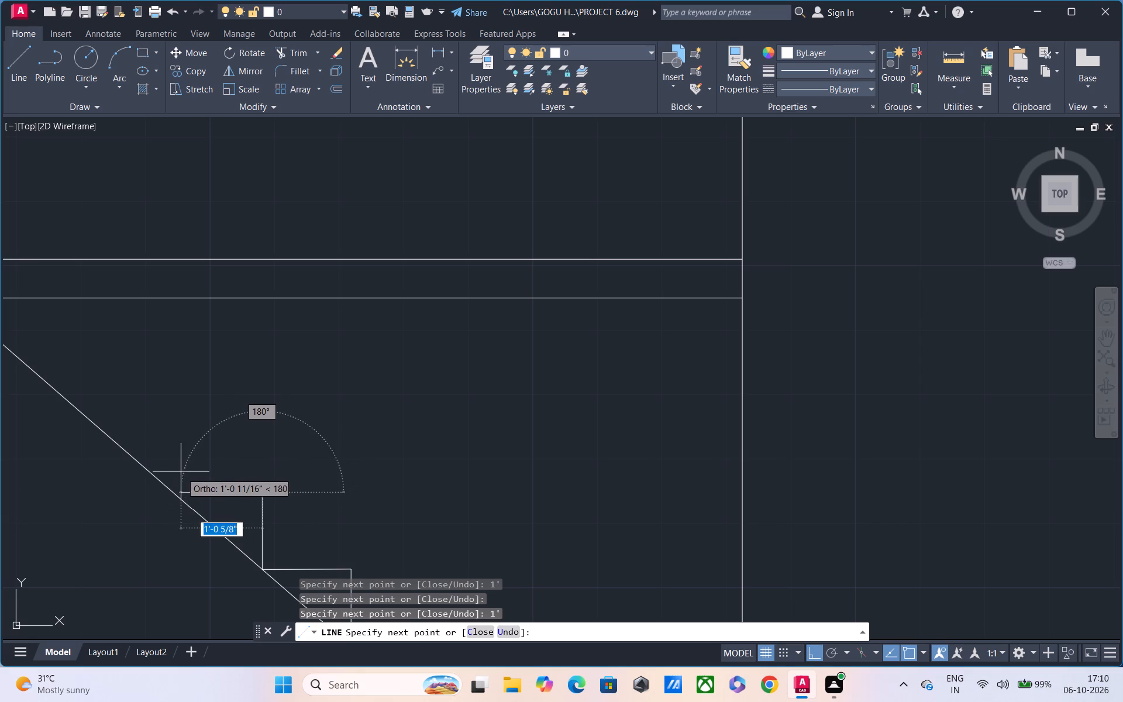
click(177, 492)
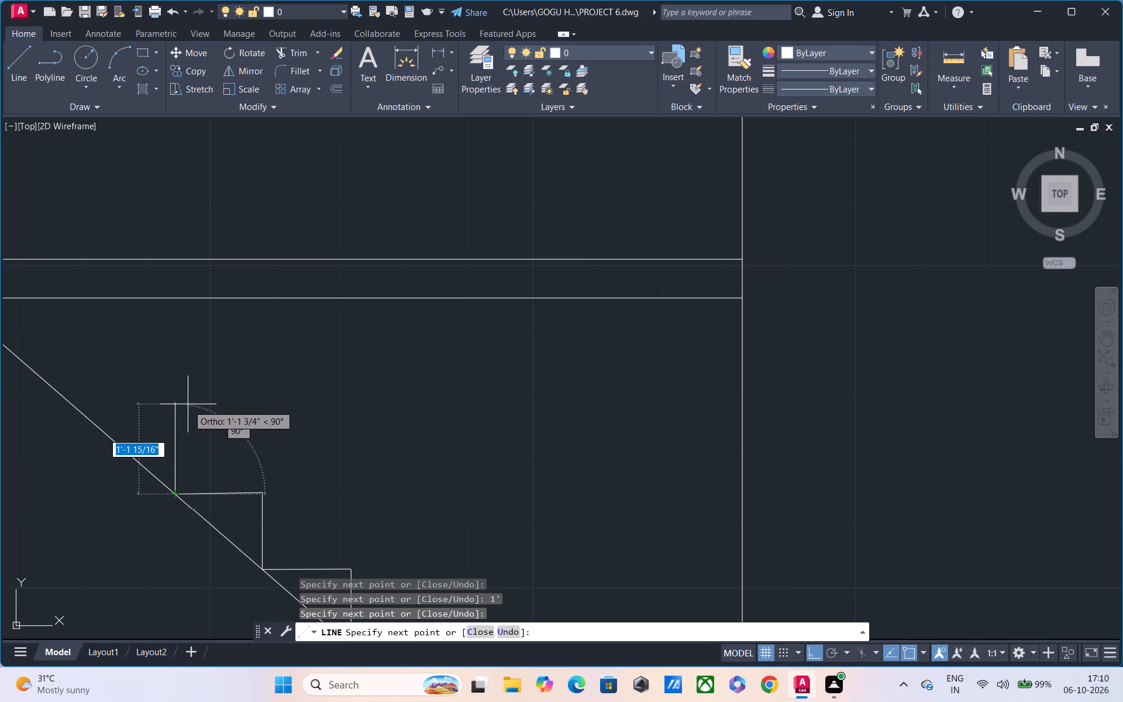
text(1')
key(Return)
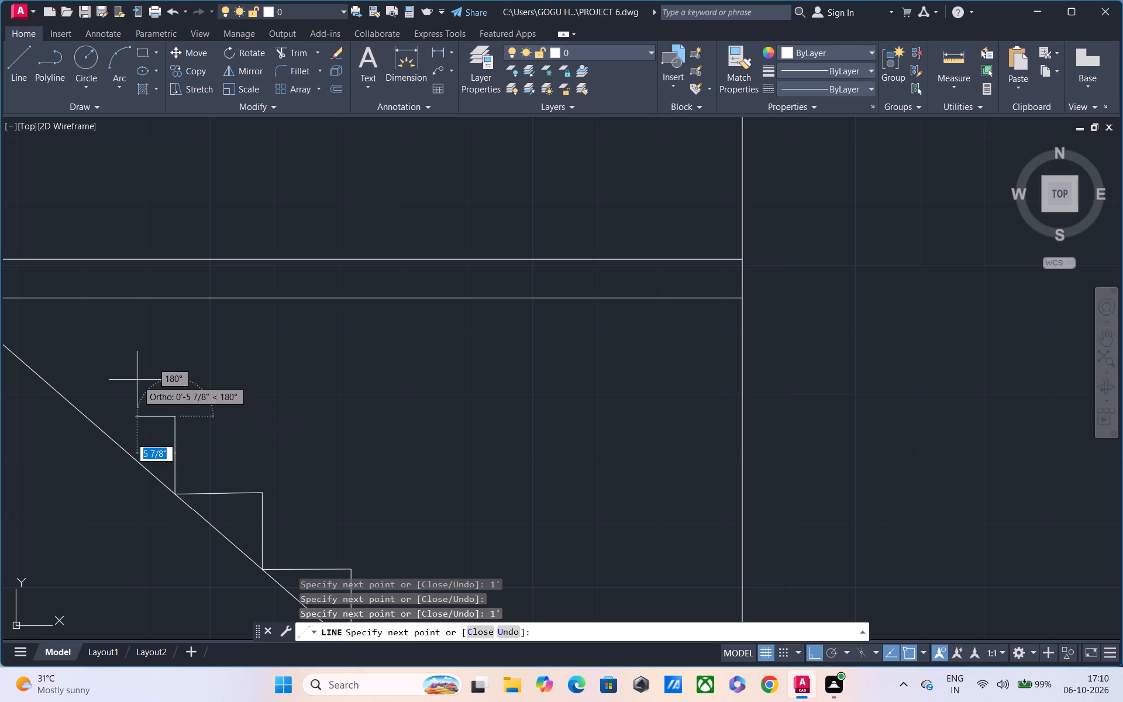
click(84, 416)
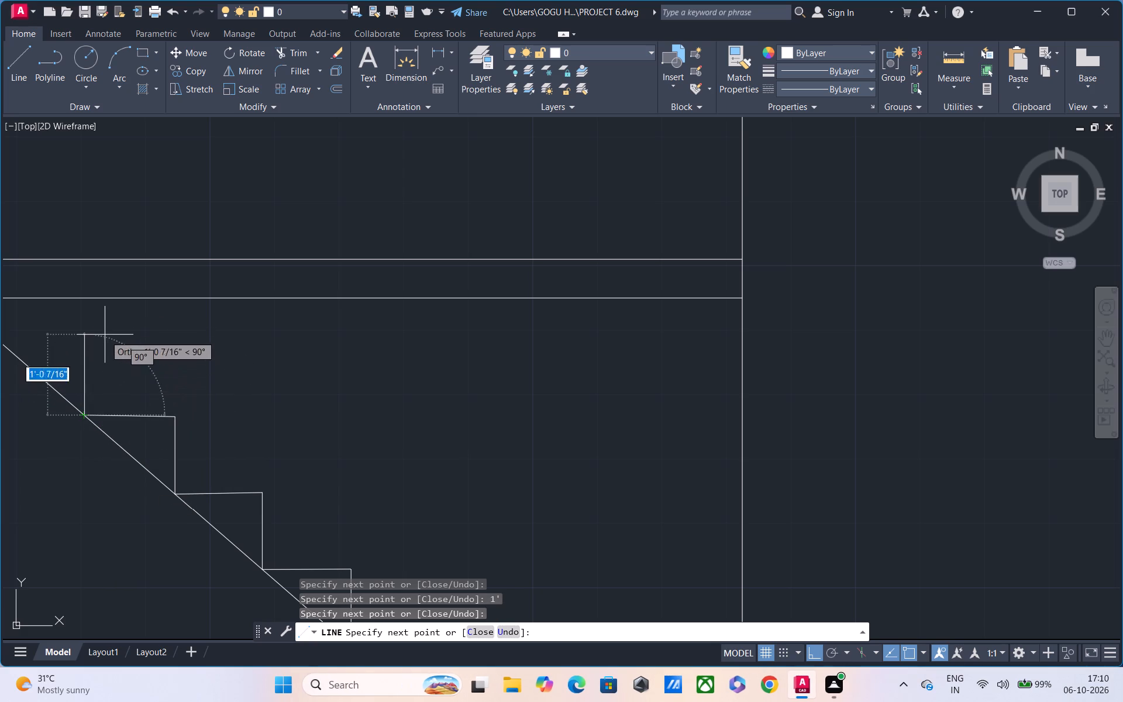
Finish the upper flight with a 1' sixth riser and tread, plus a short riser to the slab's underside joined to the diagonal's top end.
key(1)
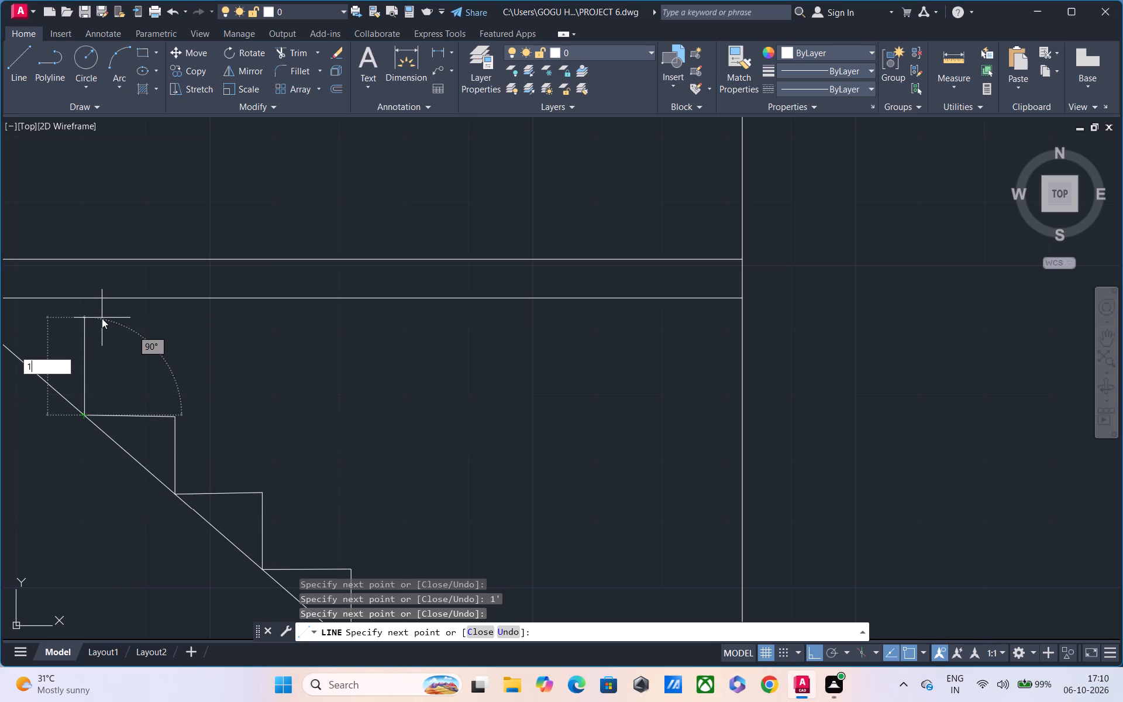
key(apostrophe)
key(Return)
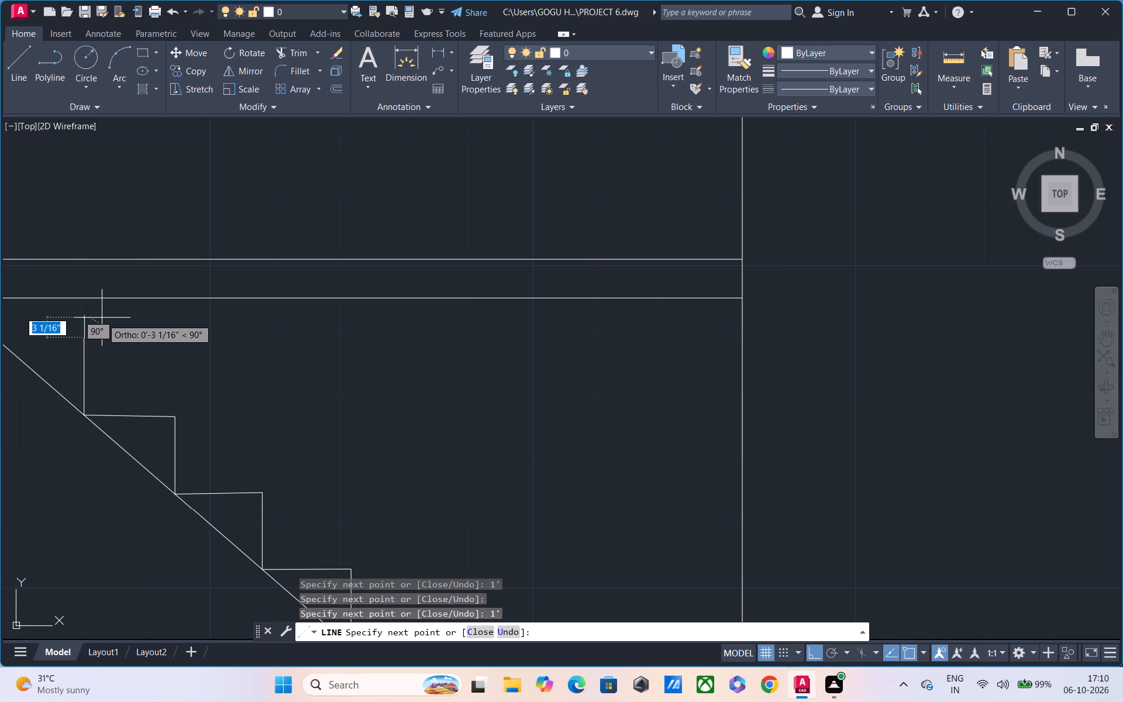
scroll(99, 334, down, 1)
middle_drag(259, 374, 356, 378)
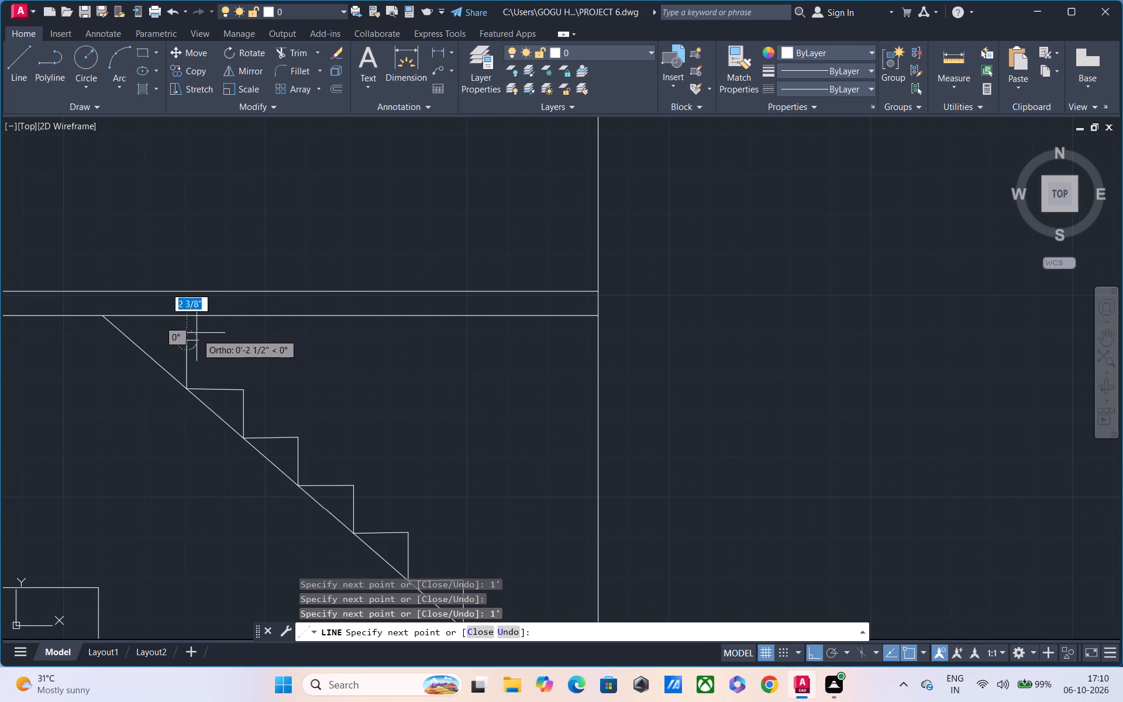
click(132, 339)
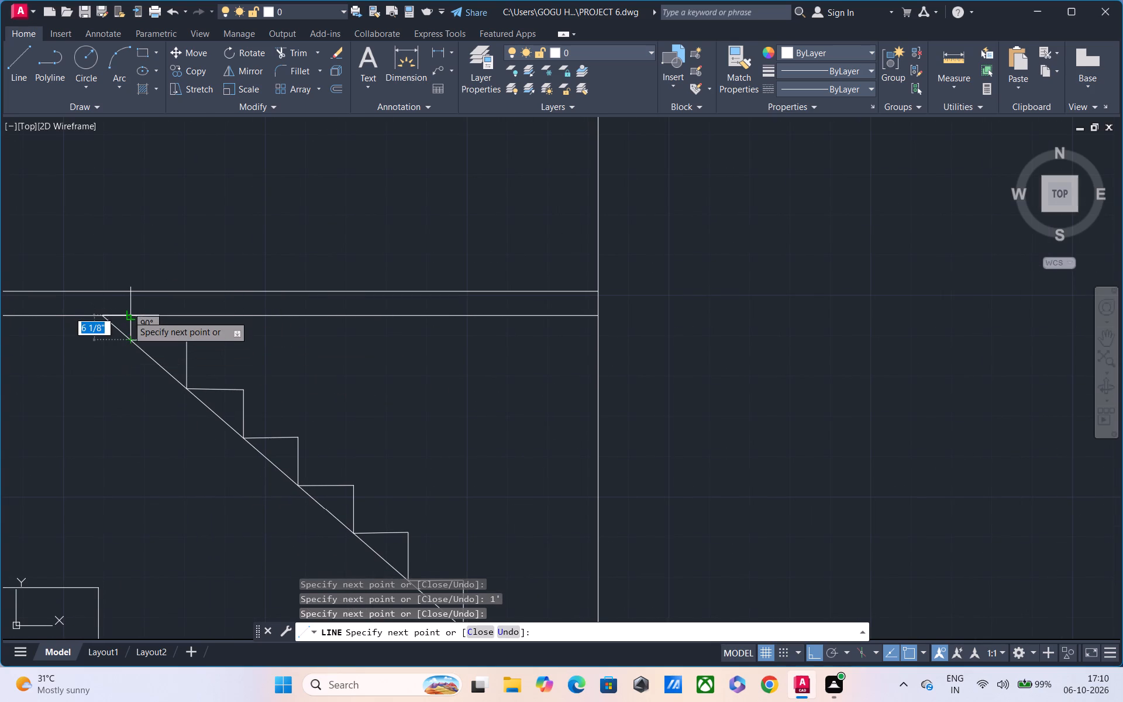
click(128, 315)
click(105, 316)
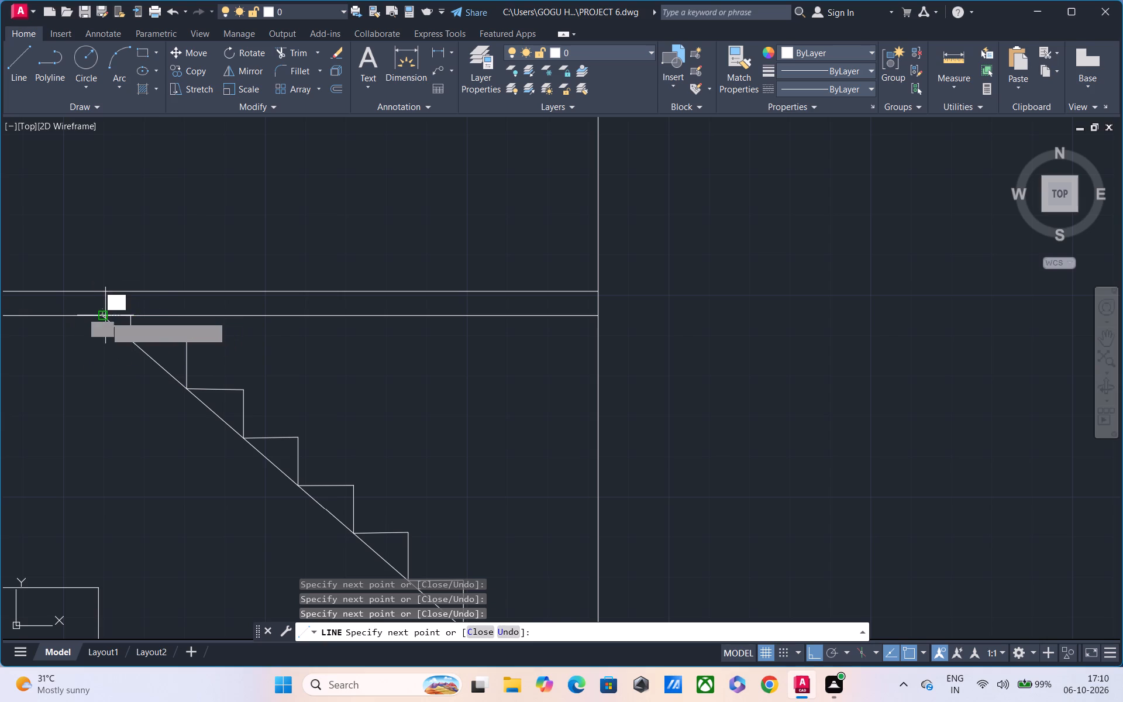
key(Escape)
Trim both upper slab lines above the upper flight to open the stairwell towards the outer wall.
scroll(132, 322, down, 2)
scroll(293, 388, down, 1)
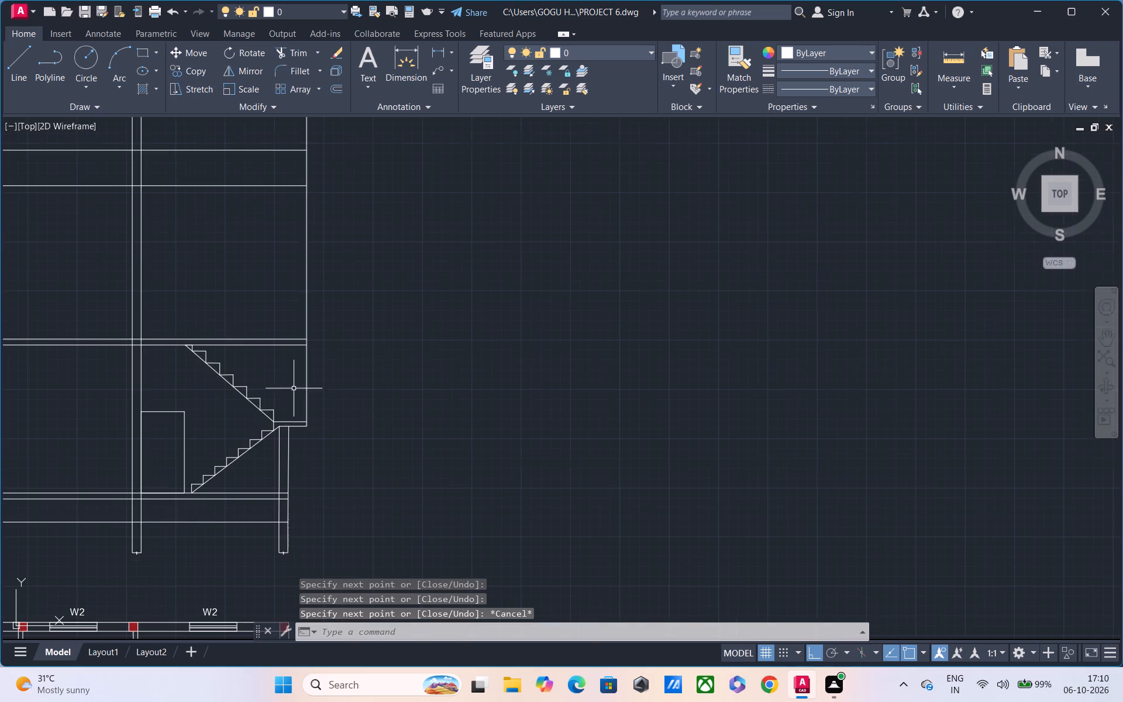
scroll(196, 372, up, 1)
scroll(196, 372, down, 1)
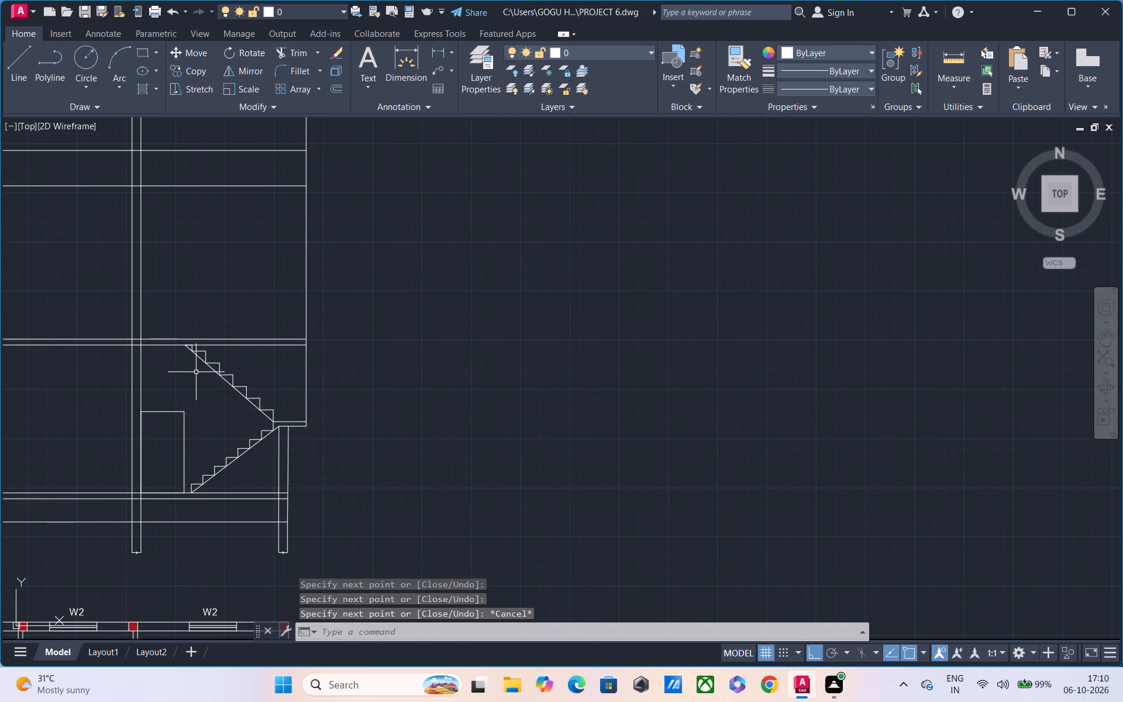
middle_drag(197, 404, 202, 450)
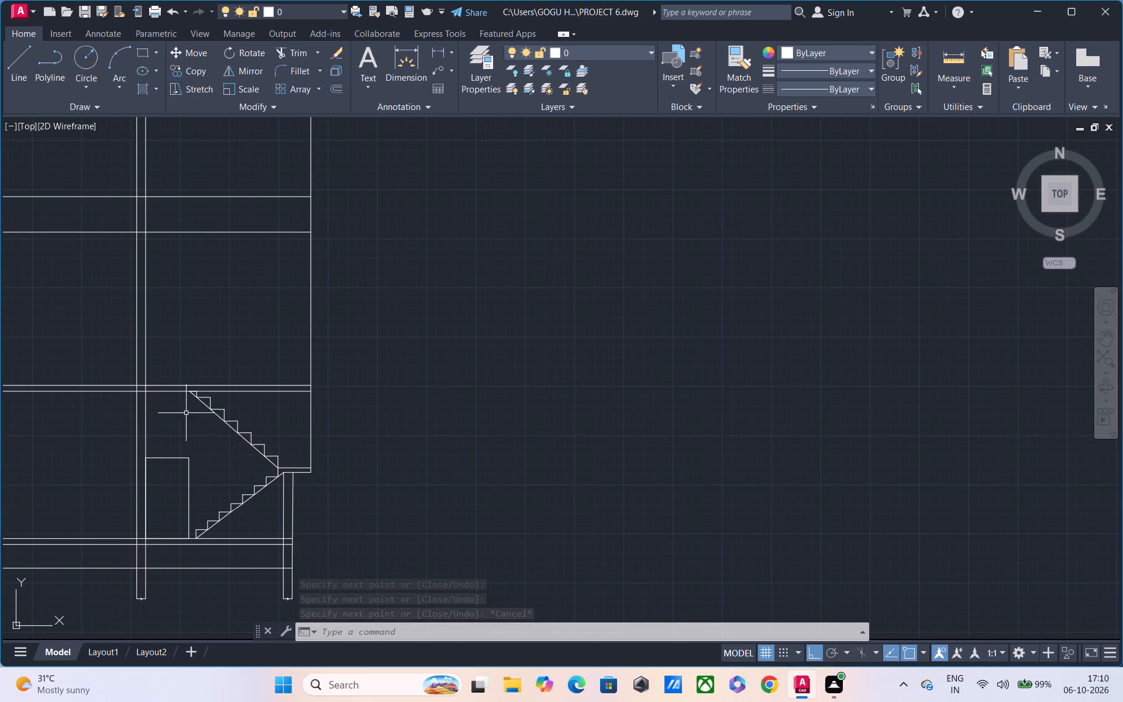
scroll(184, 397, up, 3)
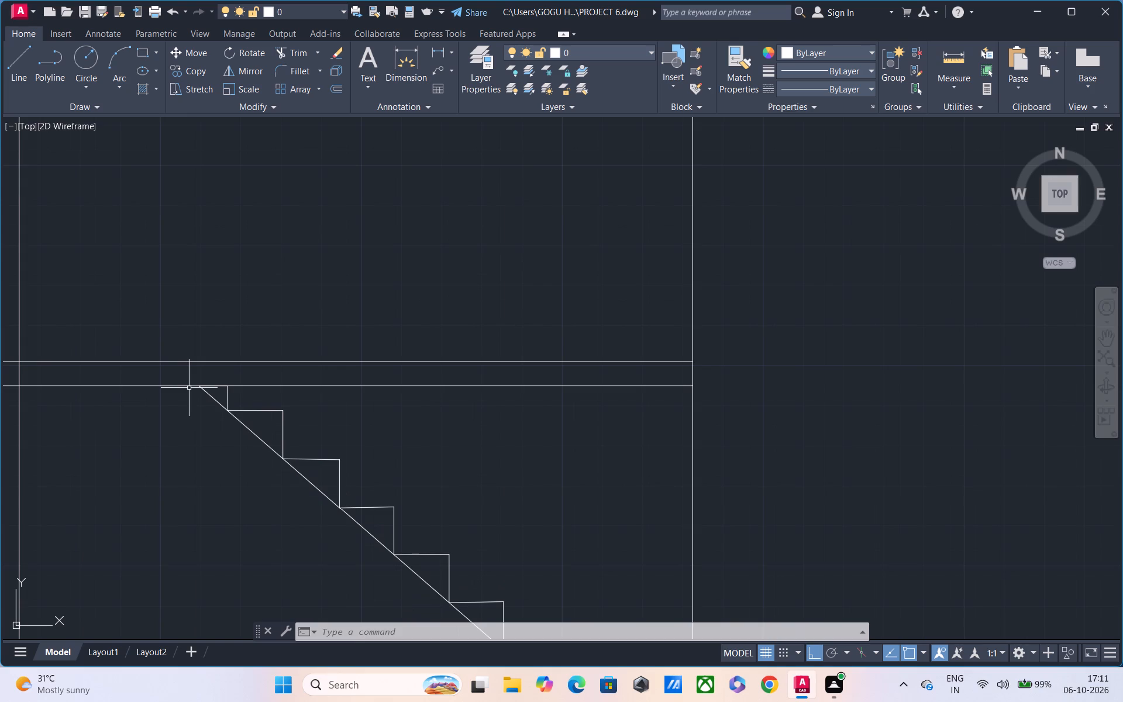
key(y)
key(BackSpace)
text(TR)
key(space)
drag(453, 325, 454, 350)
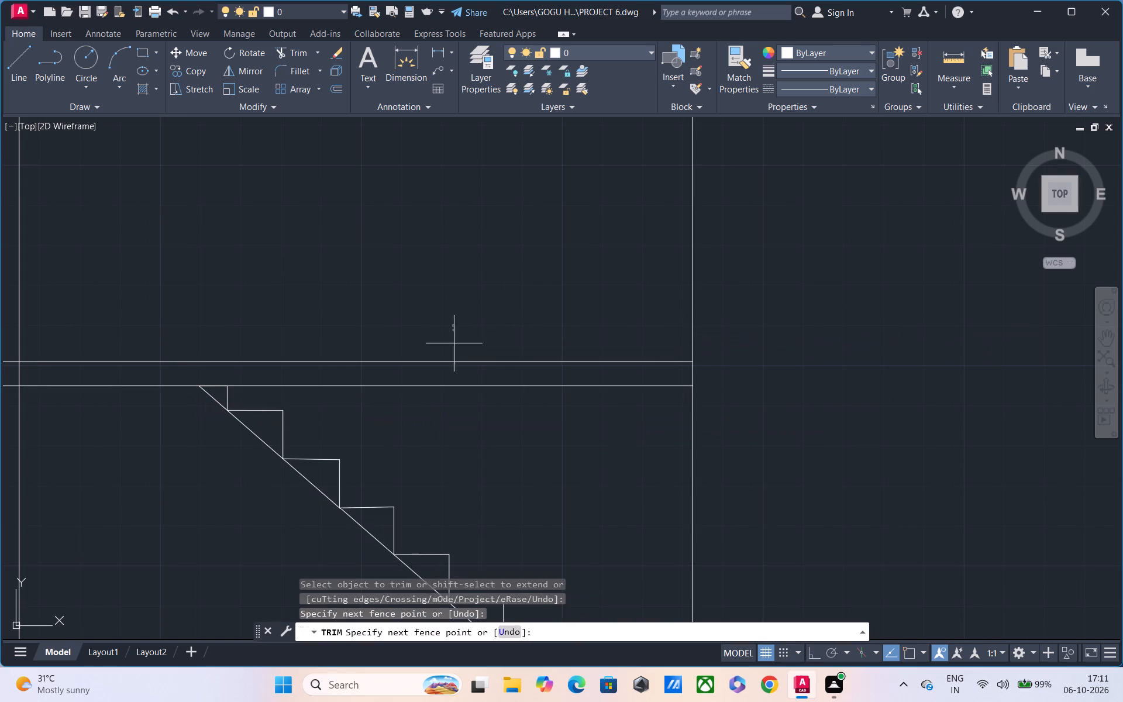
drag(454, 350, 454, 408)
scroll(443, 367, down, 1)
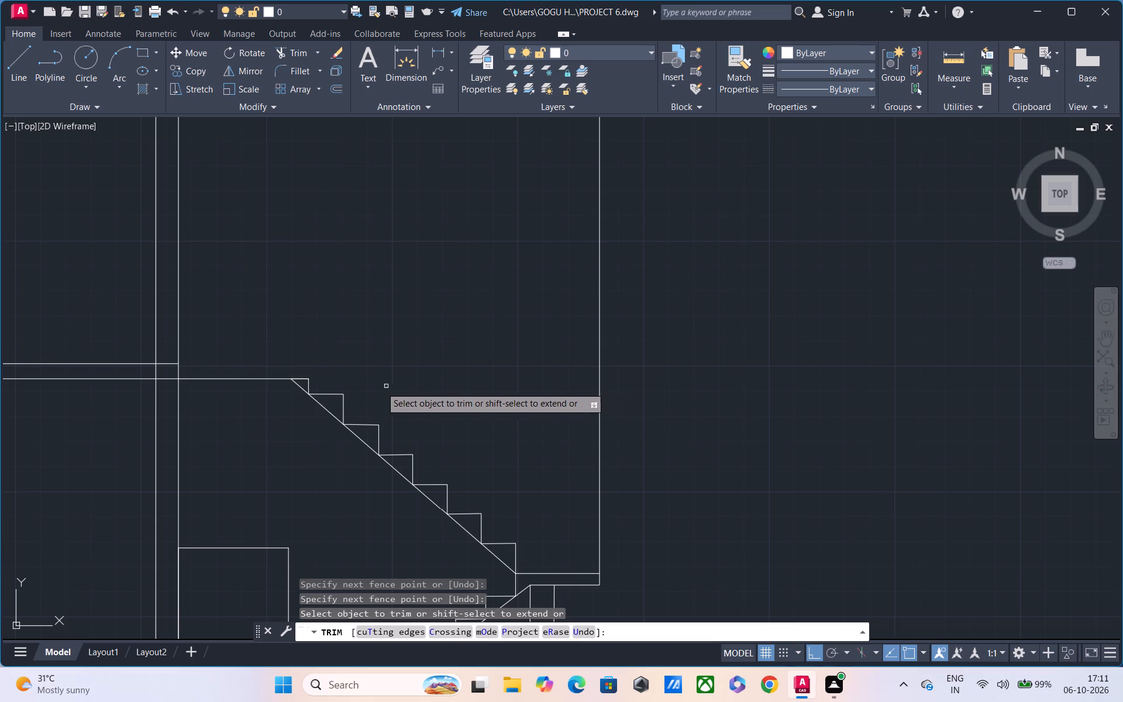
key(Escape)
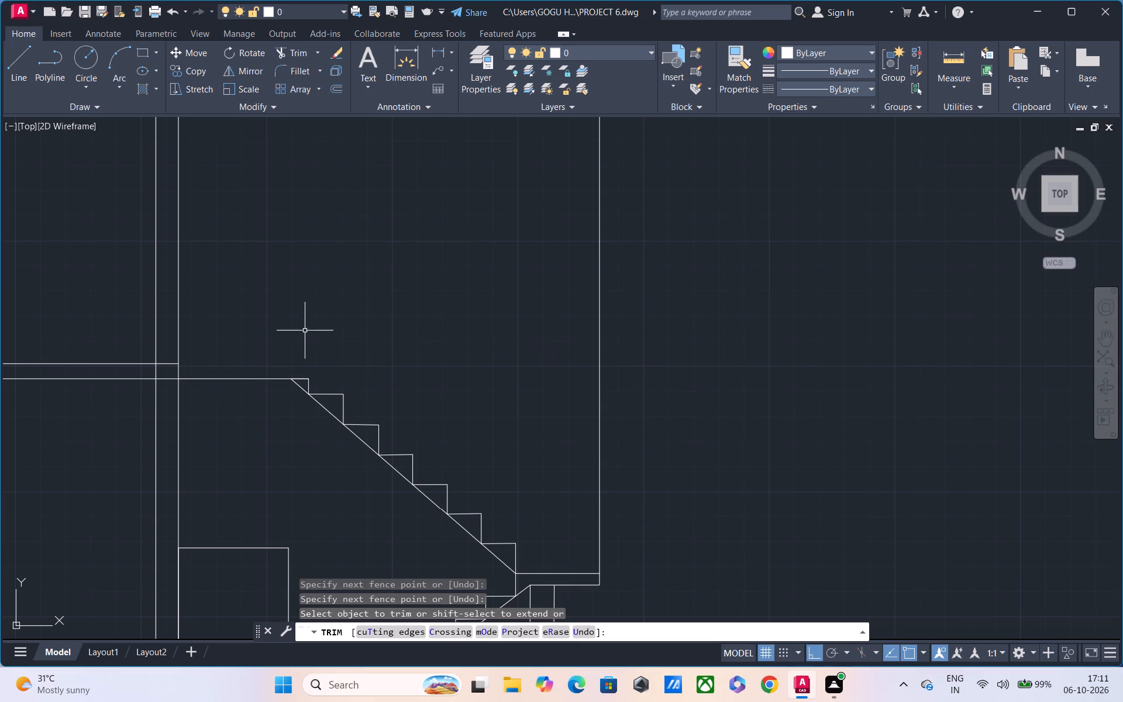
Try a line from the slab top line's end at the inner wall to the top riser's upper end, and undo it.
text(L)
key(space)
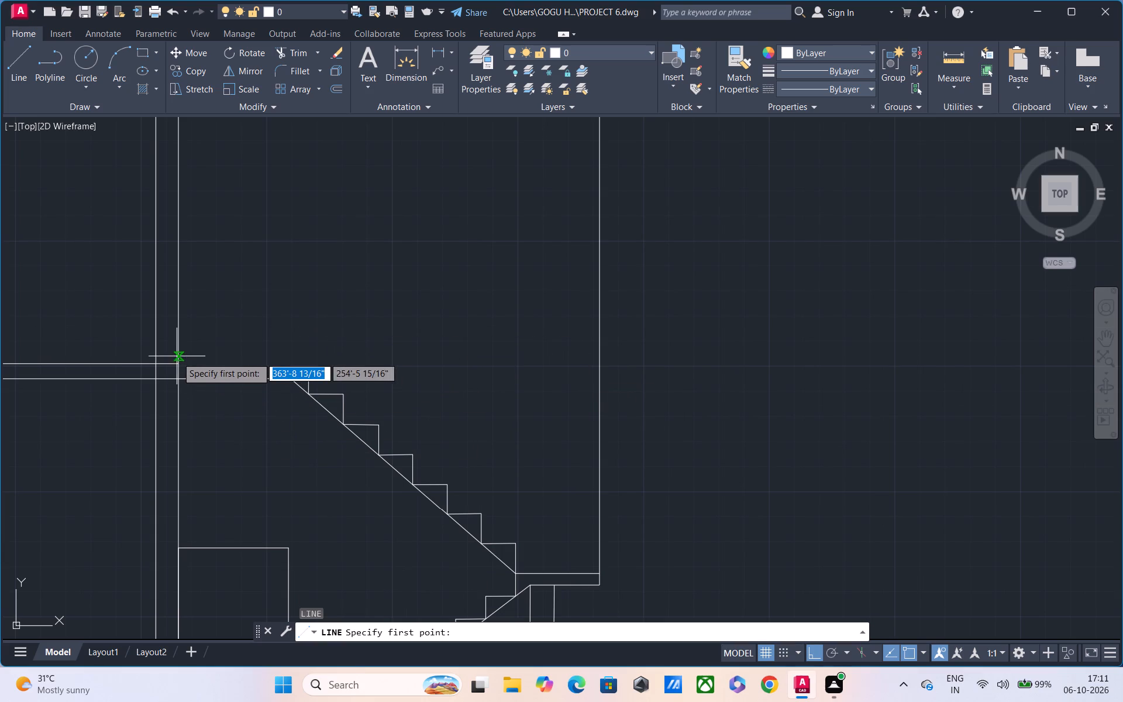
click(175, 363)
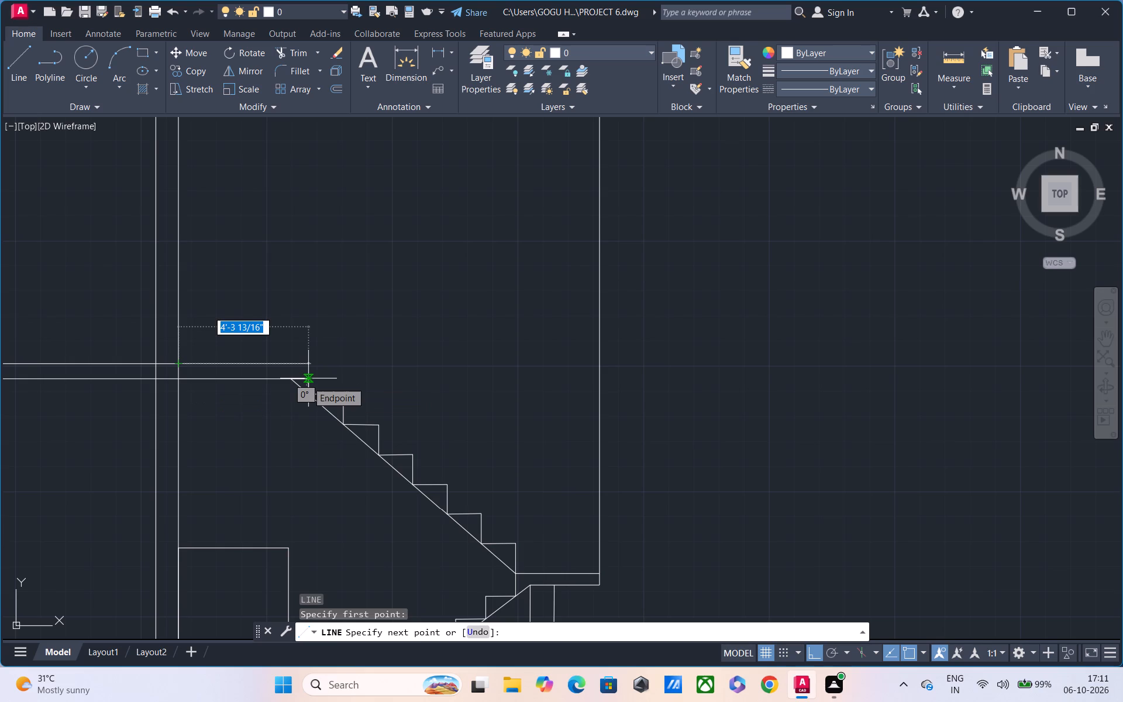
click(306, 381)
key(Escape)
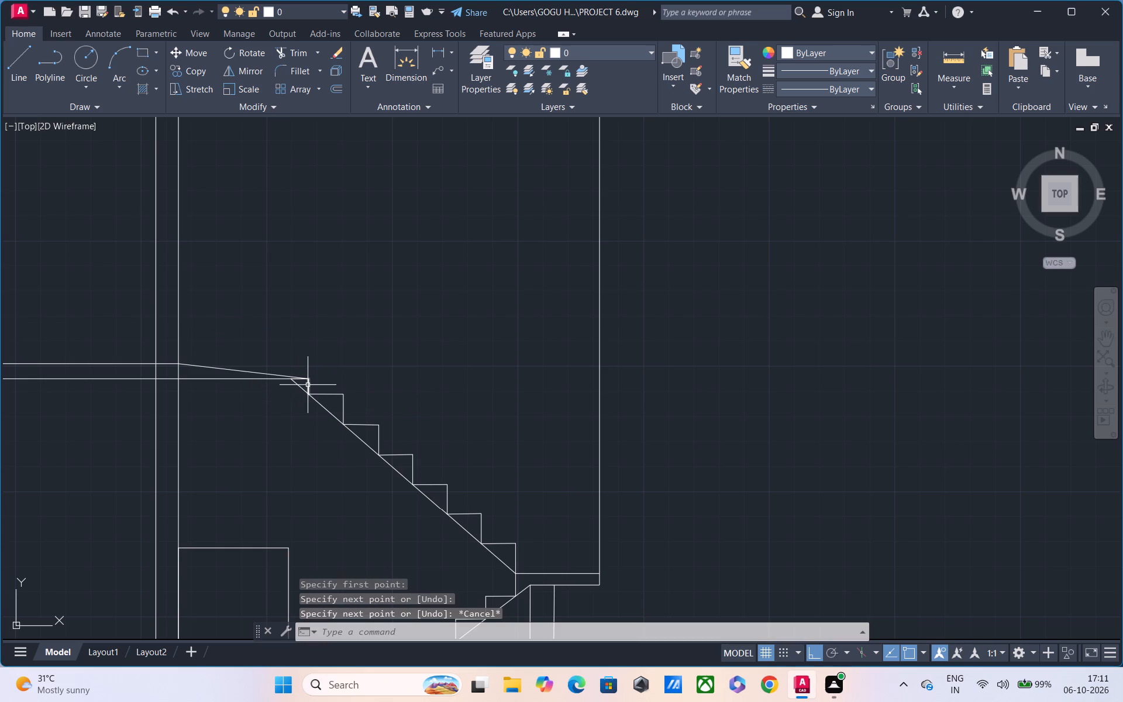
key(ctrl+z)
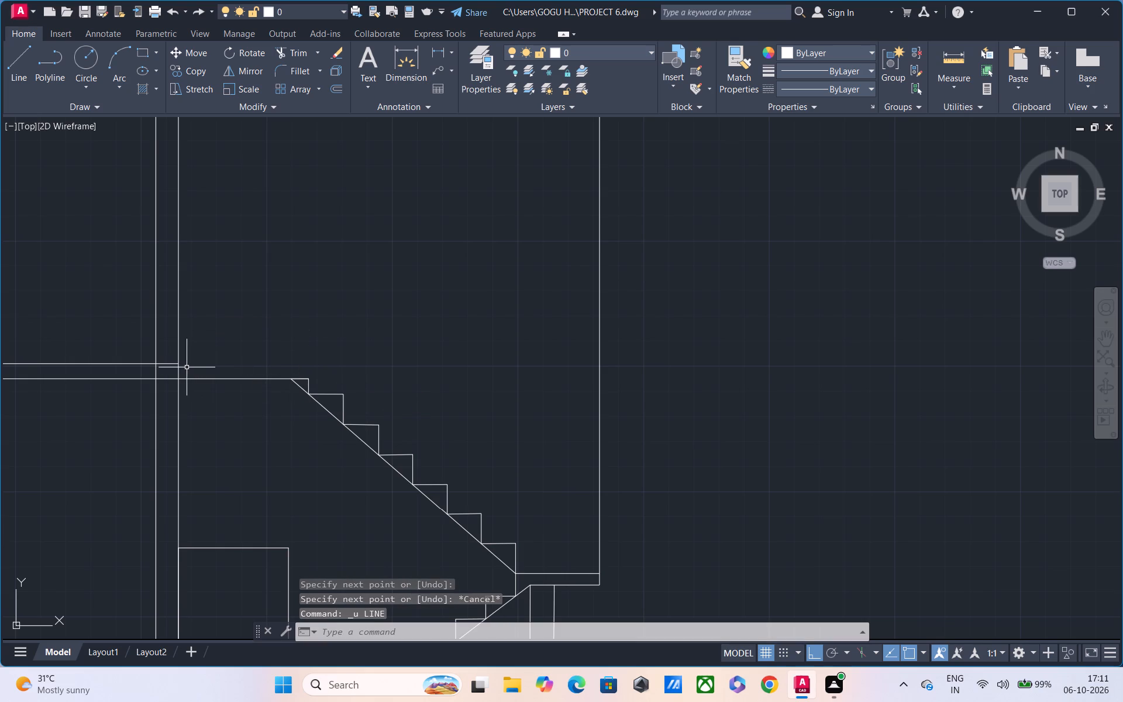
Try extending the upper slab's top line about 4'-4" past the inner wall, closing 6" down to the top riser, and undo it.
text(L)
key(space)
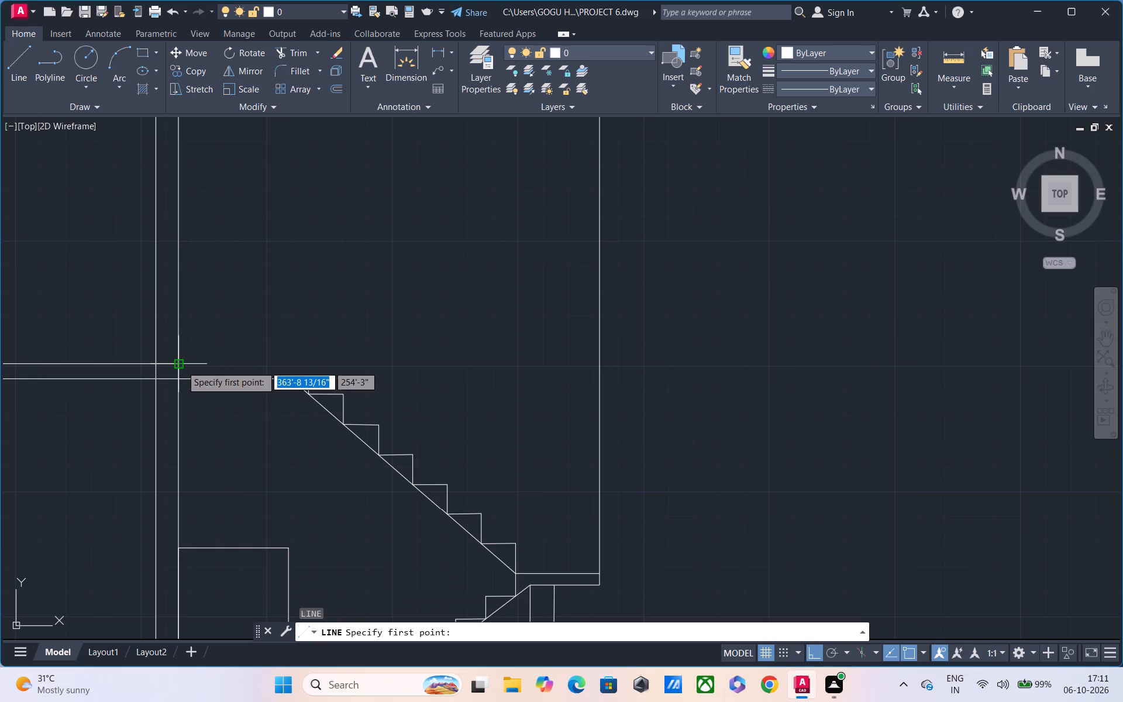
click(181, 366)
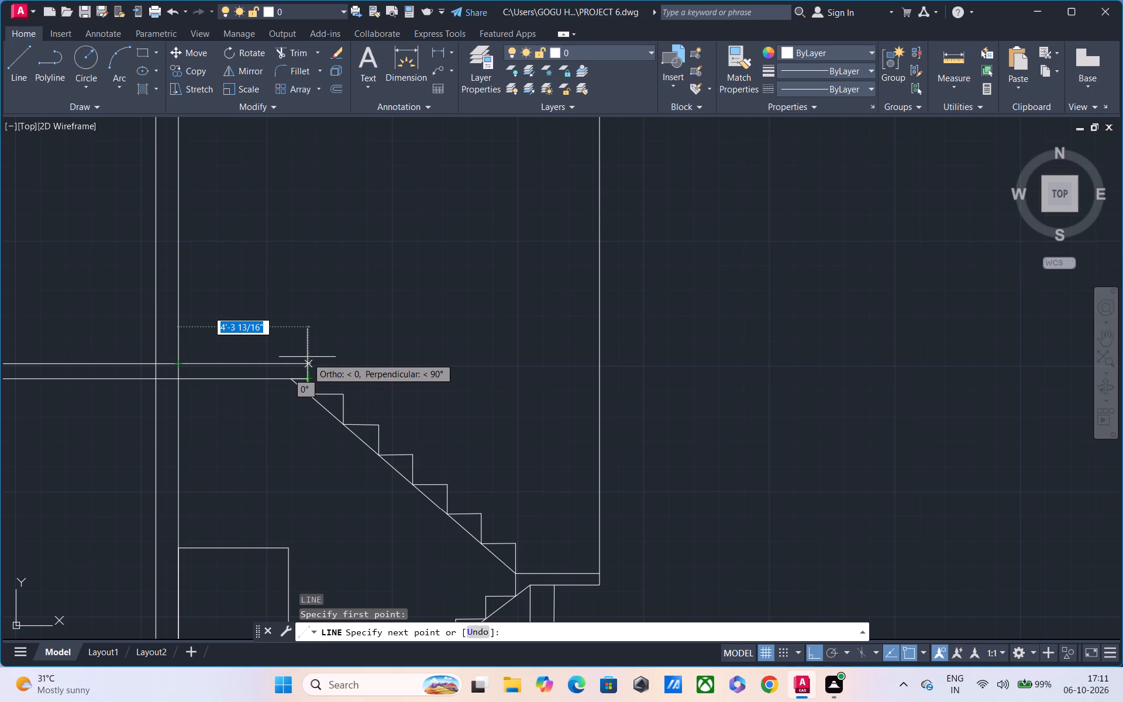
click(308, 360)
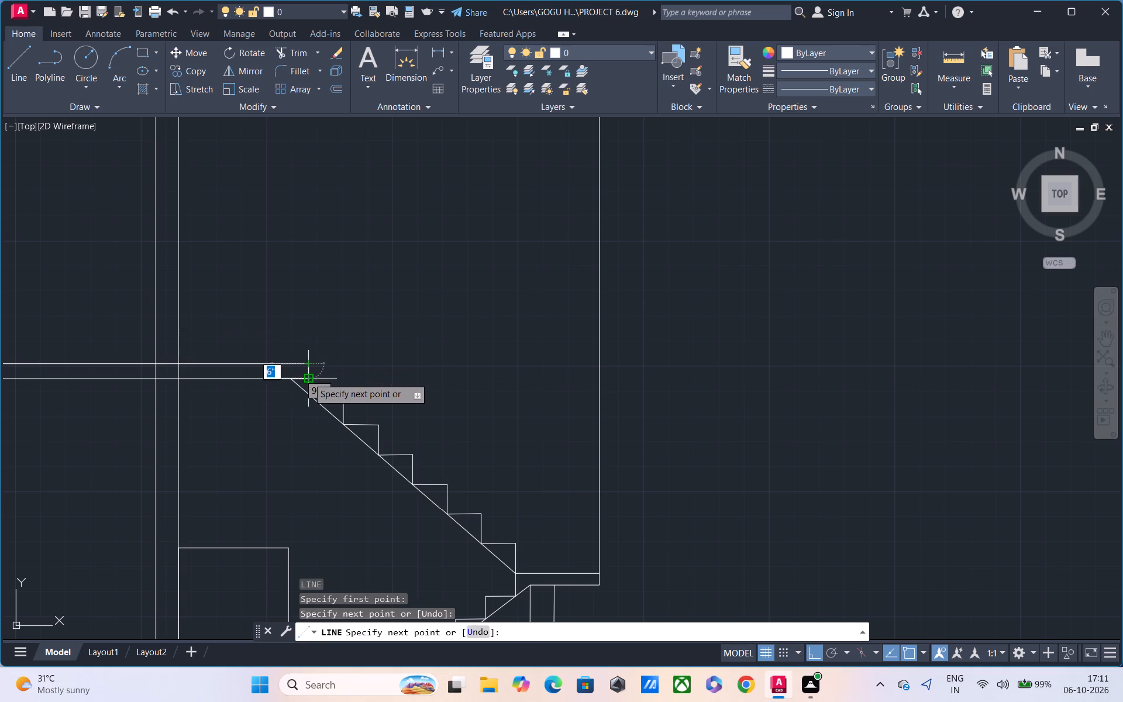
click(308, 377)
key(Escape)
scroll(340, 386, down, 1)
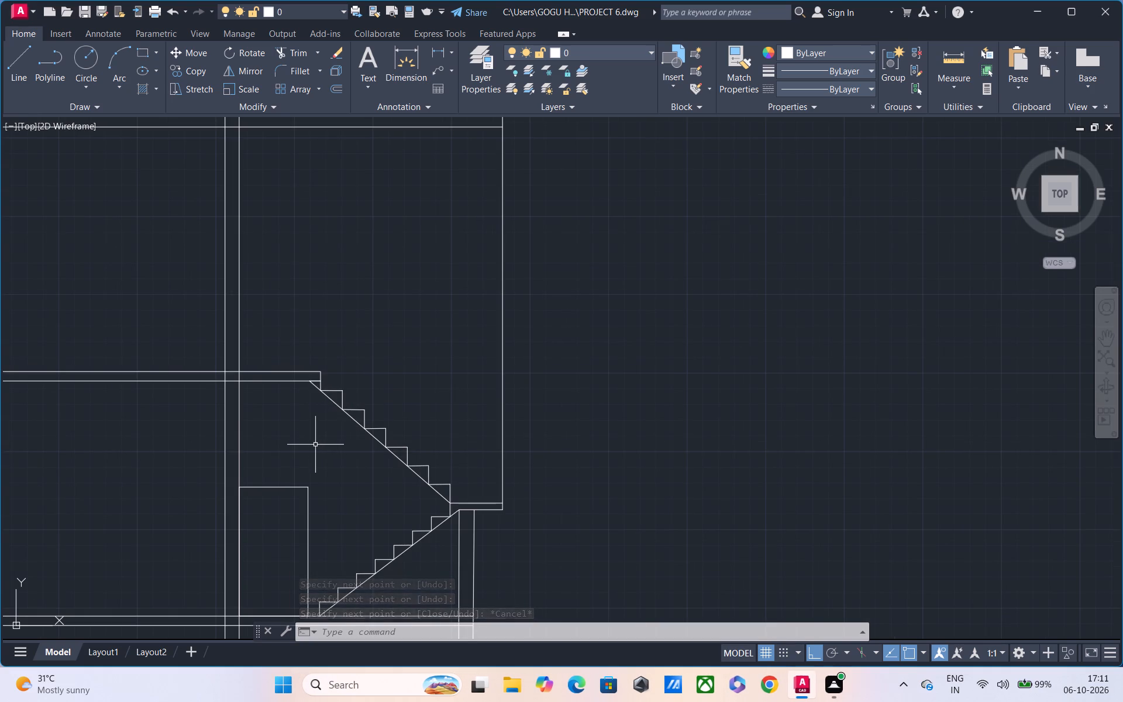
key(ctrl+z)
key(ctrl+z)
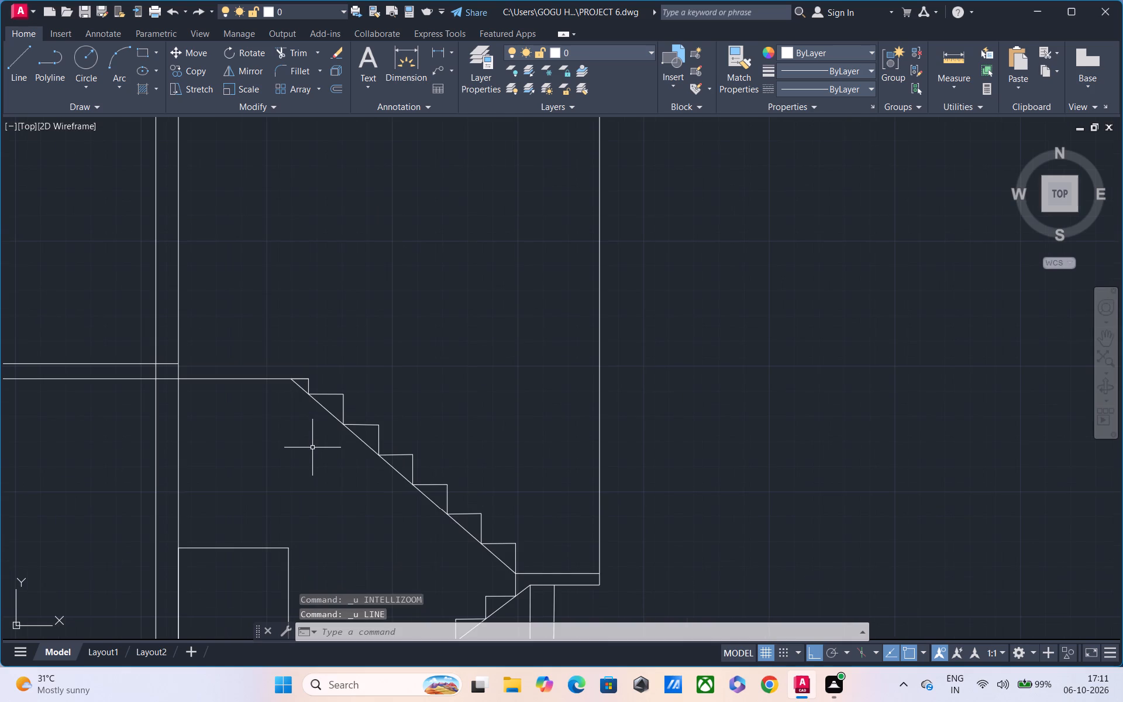
Extend the upper slab's top line about 3'-8" past the inner wall and close it down to the stair diagonal's top end.
text(L)
key(space)
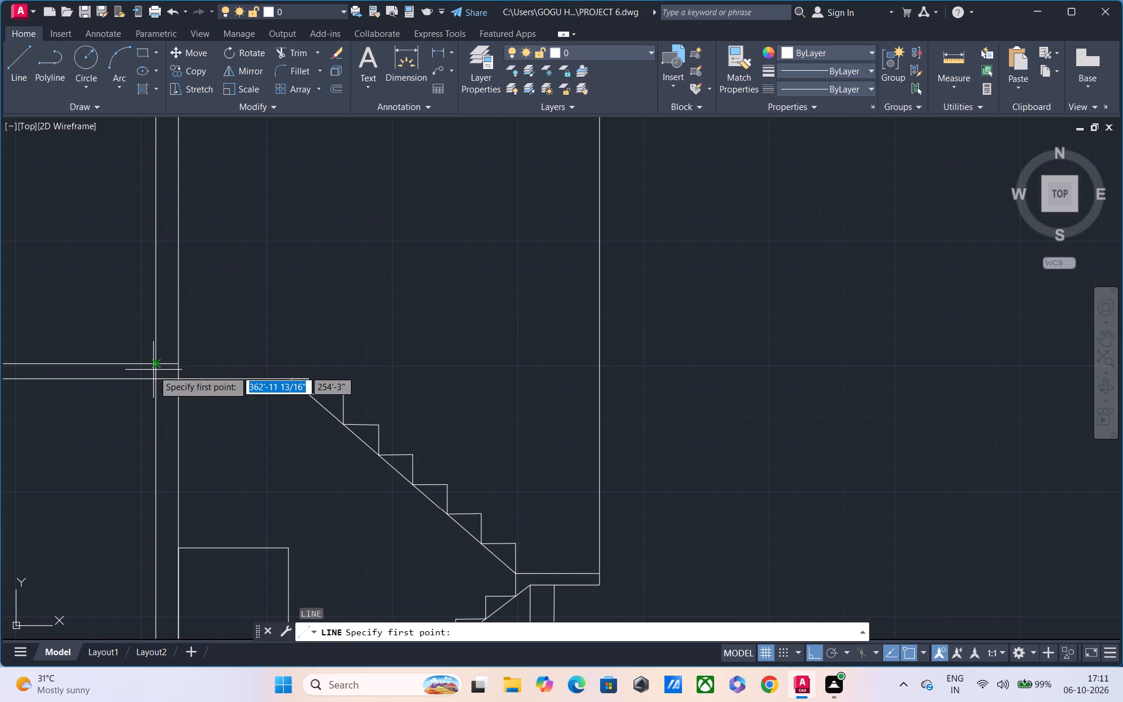
click(181, 367)
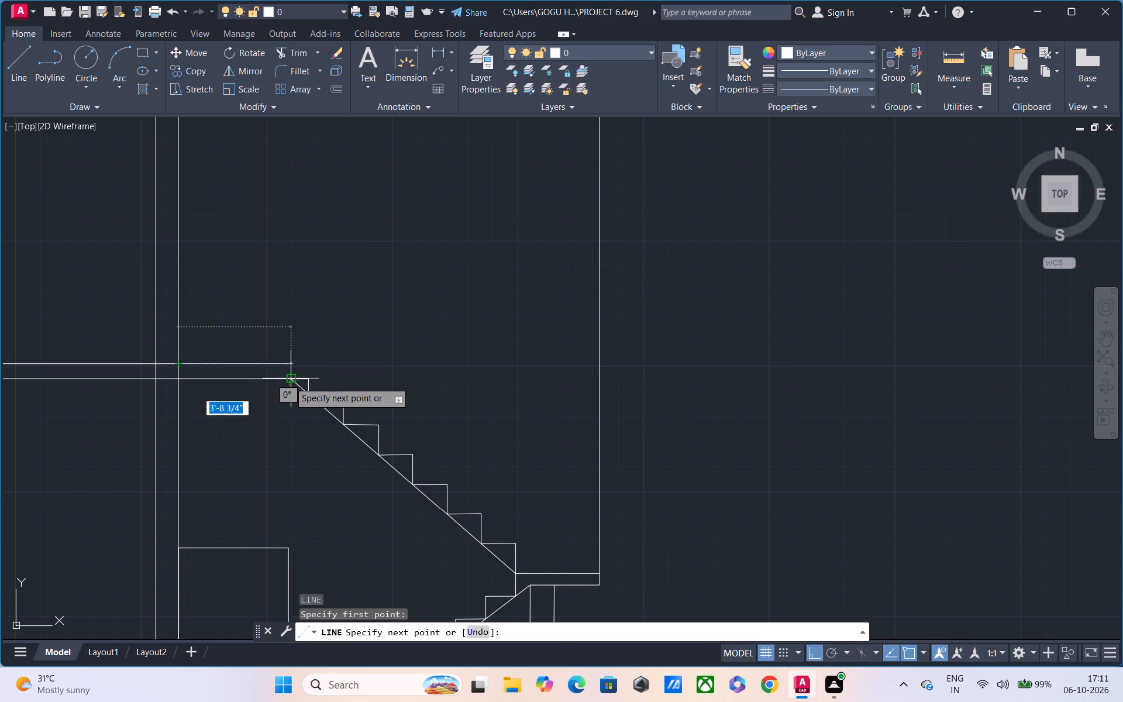
click(289, 364)
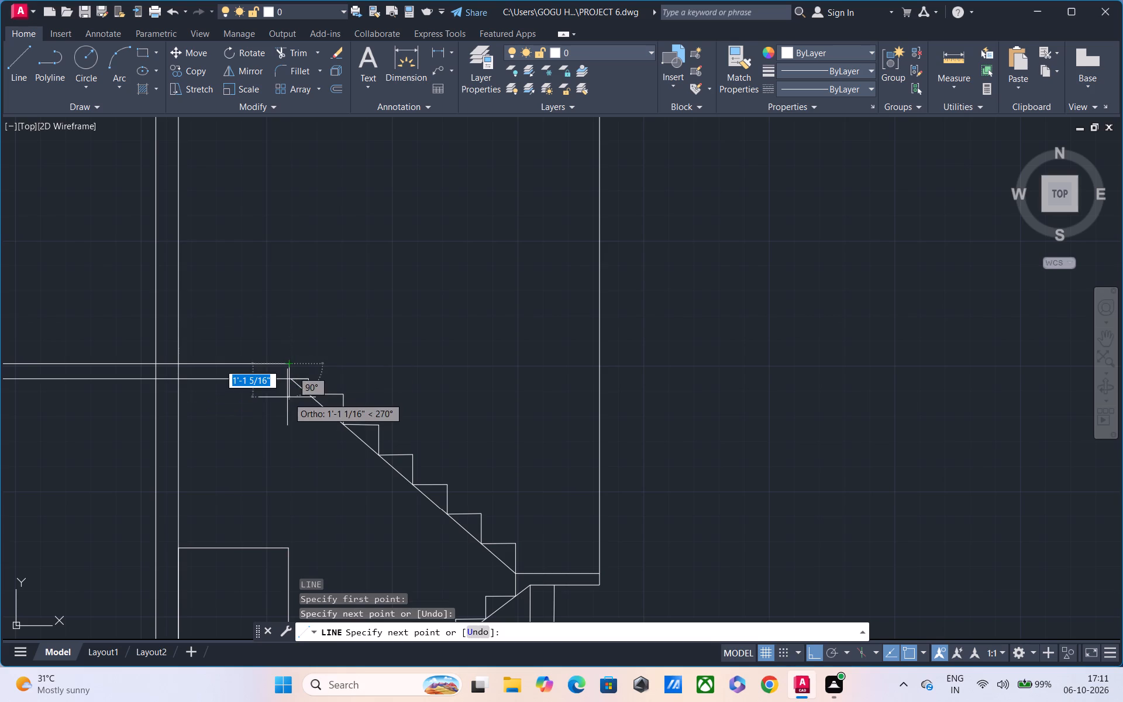
click(287, 378)
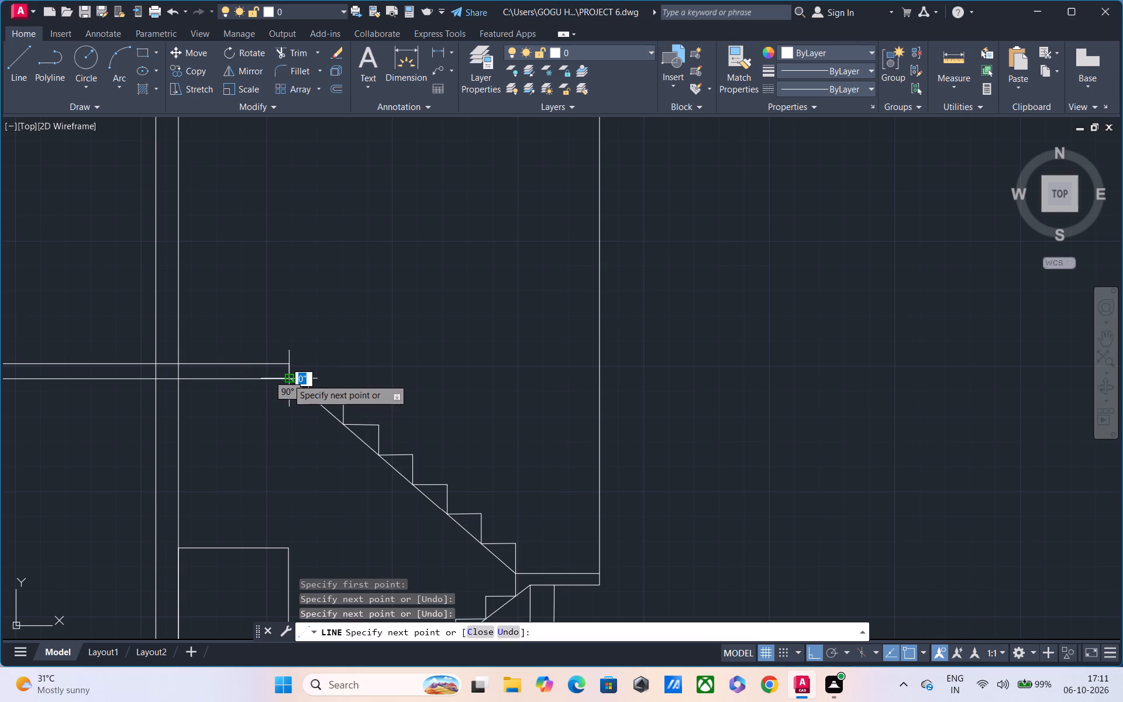
key(Escape)
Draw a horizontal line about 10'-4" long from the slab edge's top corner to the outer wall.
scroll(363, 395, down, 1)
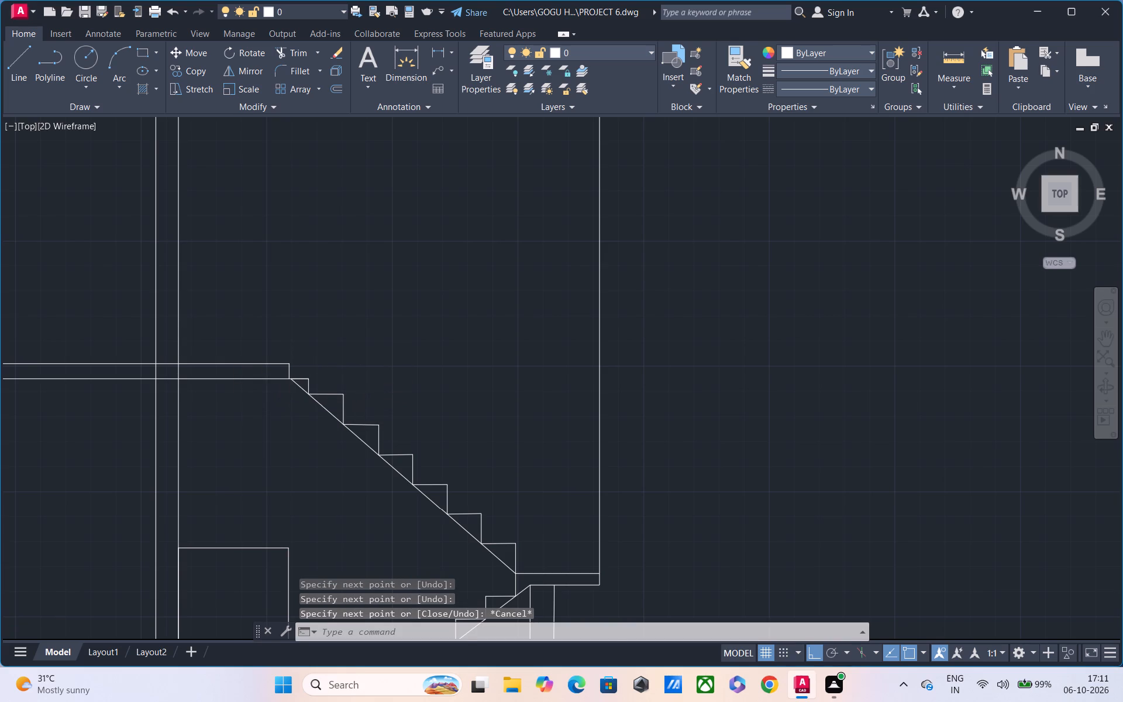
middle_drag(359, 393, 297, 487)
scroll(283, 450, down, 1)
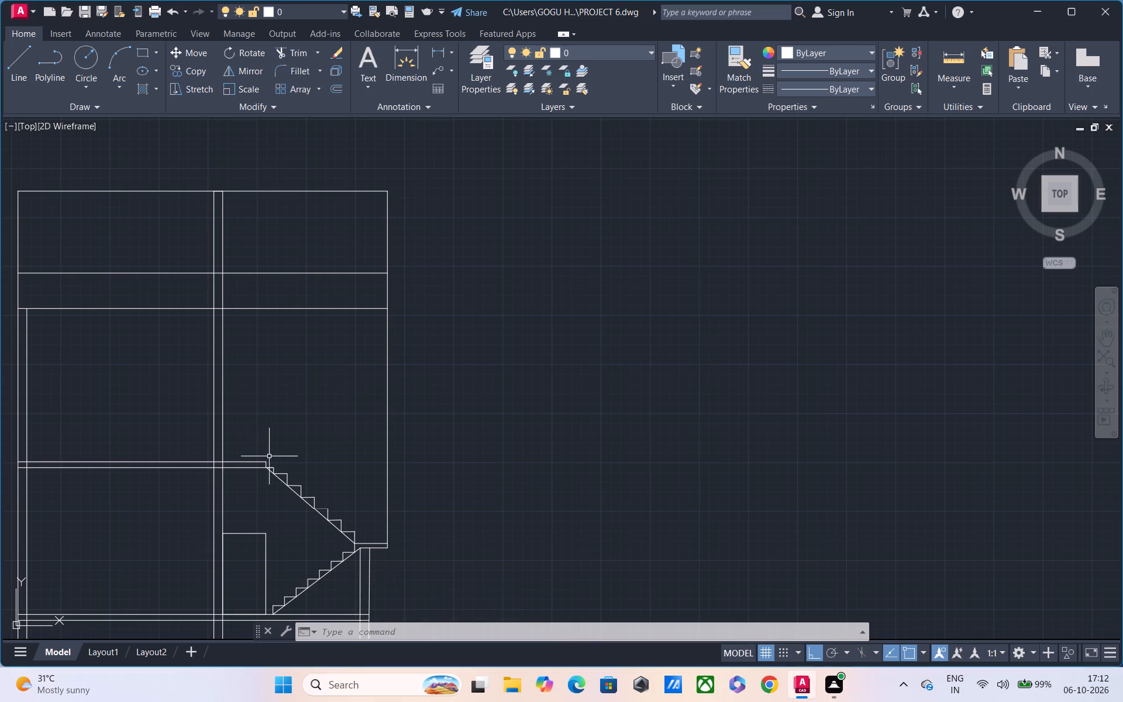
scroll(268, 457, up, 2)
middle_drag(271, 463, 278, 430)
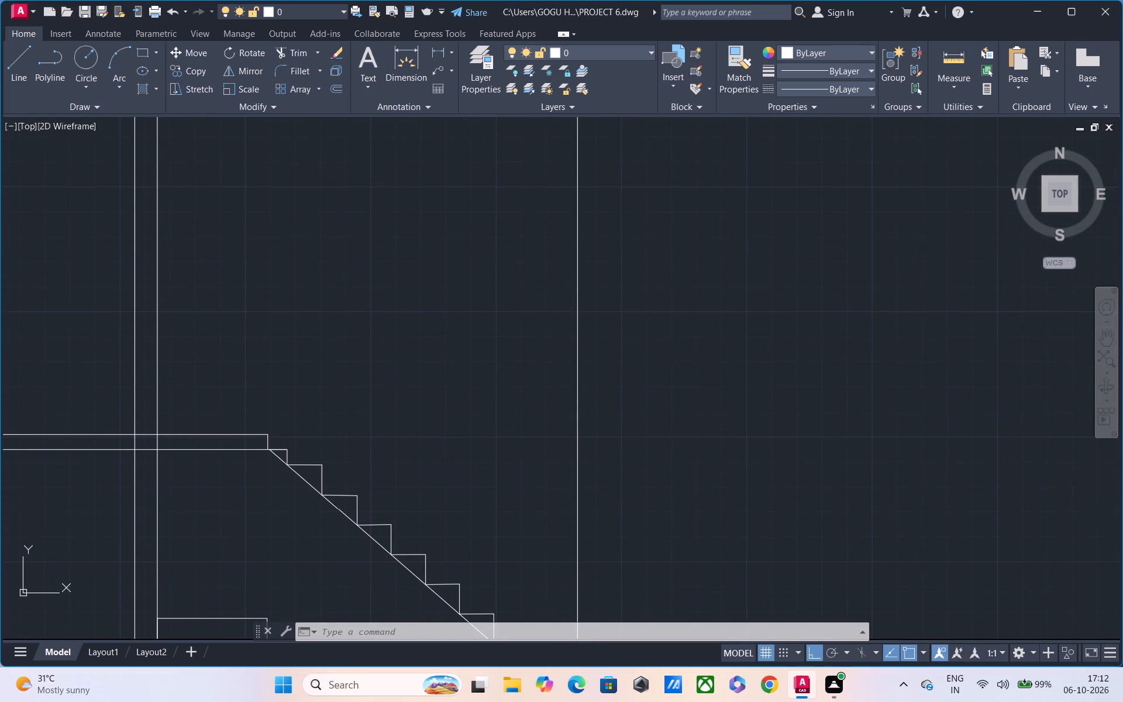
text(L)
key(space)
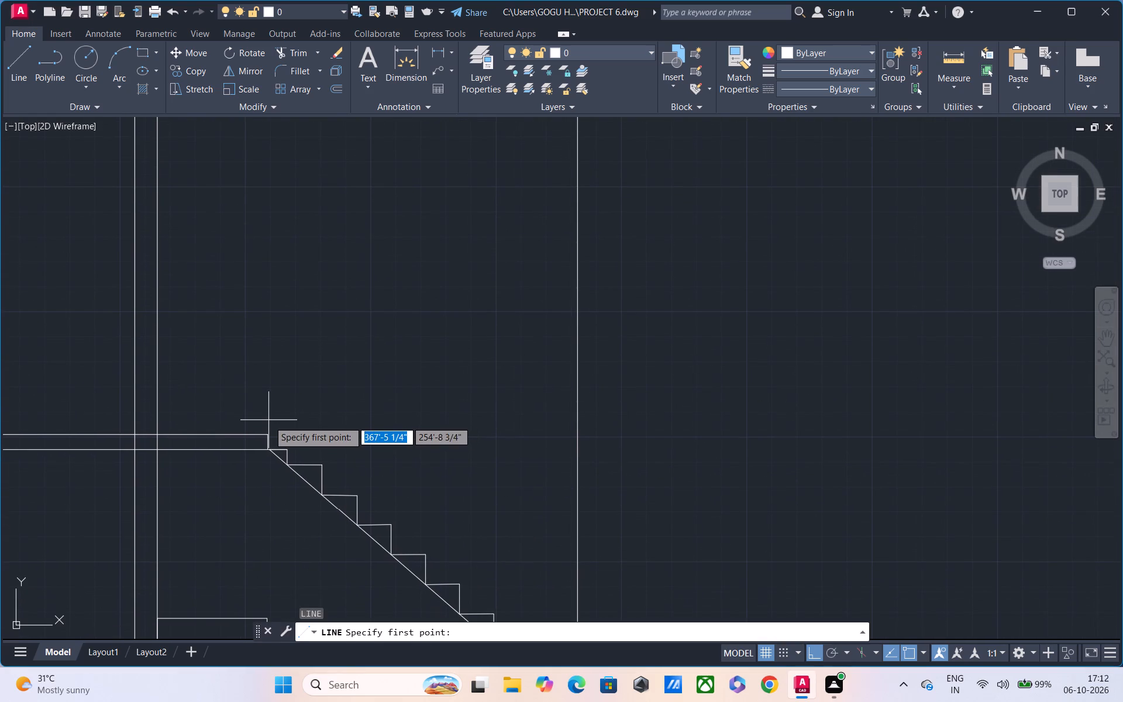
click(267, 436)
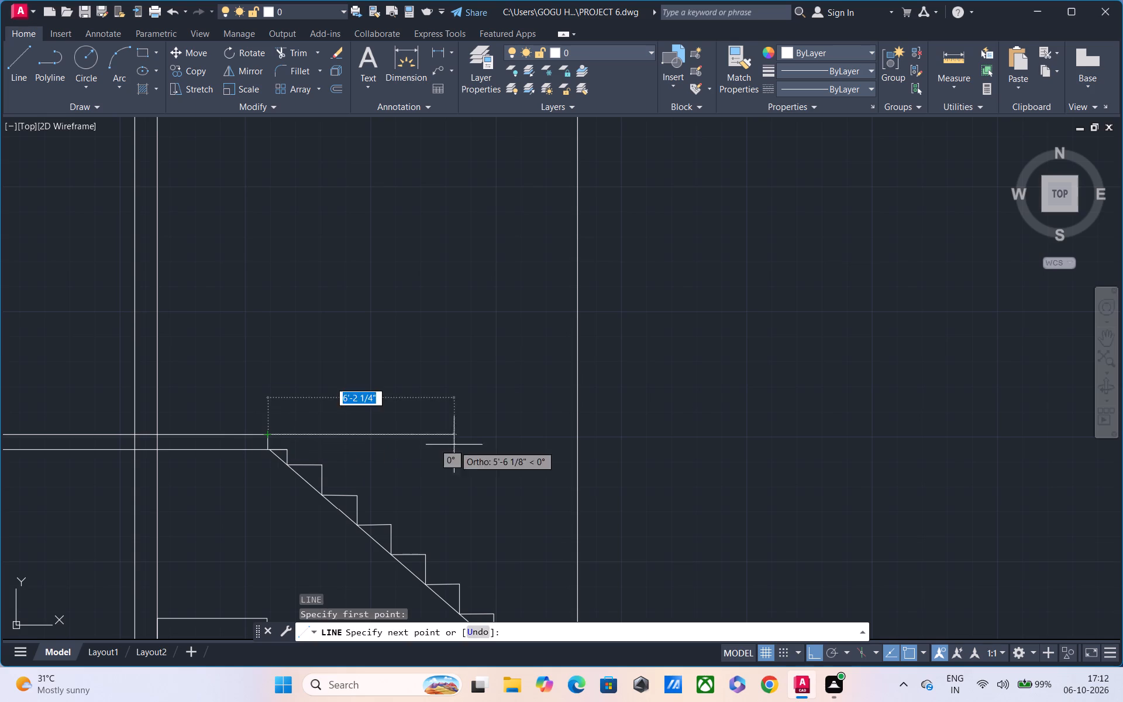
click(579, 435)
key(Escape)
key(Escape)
Trim the two horizontal roof-level lines between the inner wall and the stairwell's outer wall.
middle_drag(578, 406, 559, 483)
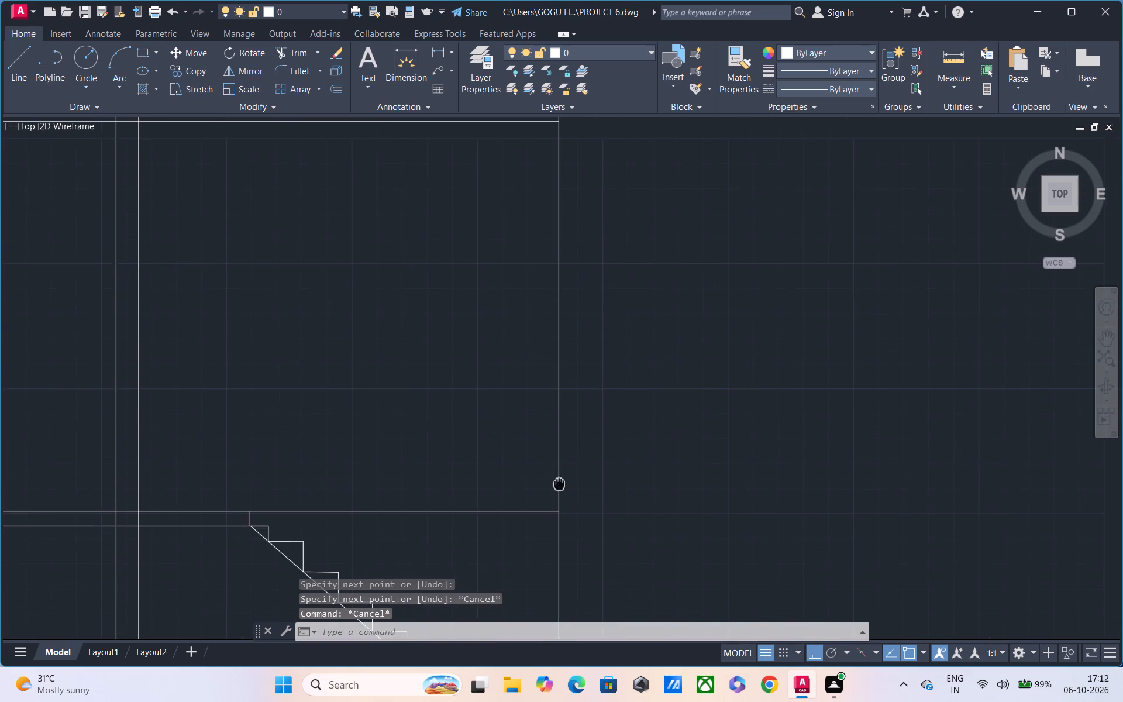
scroll(560, 470, down, 2)
middle_drag(566, 450, 467, 452)
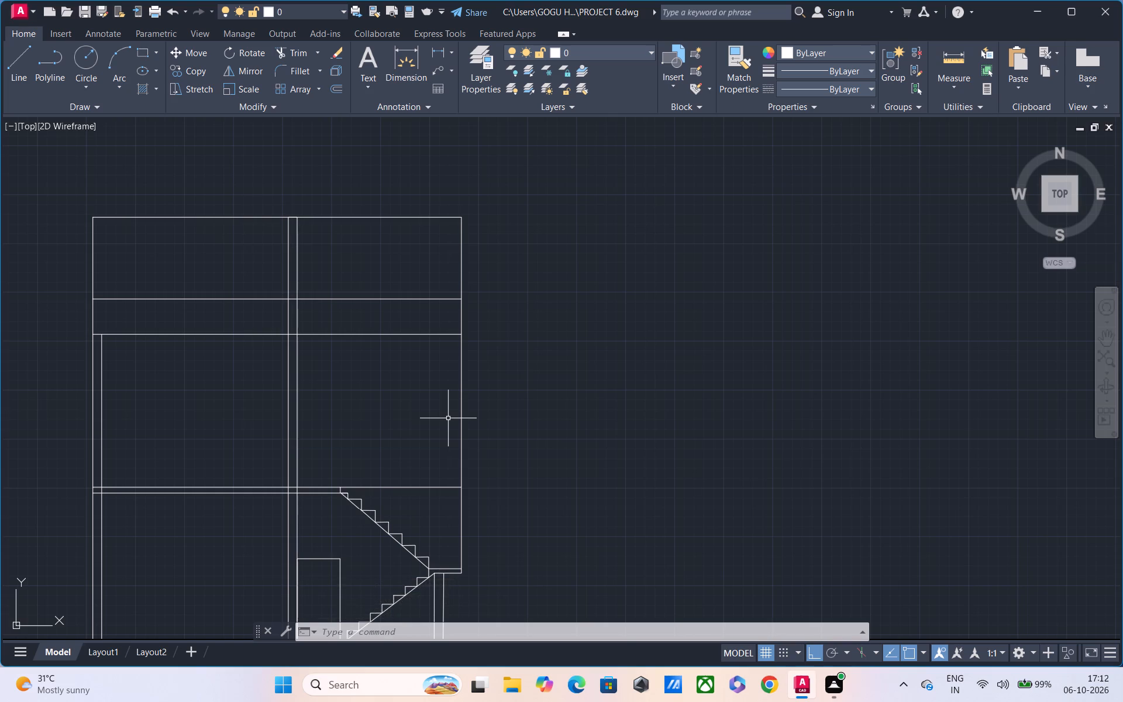
text(TR)
key(space)
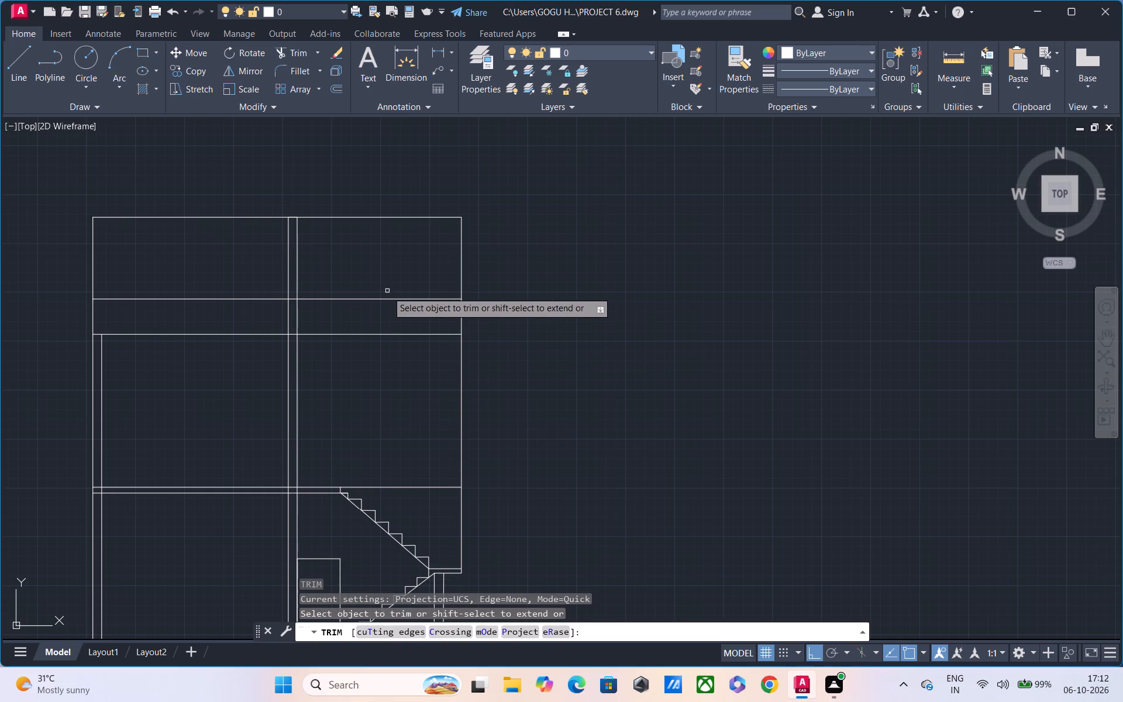
drag(367, 272, 365, 355)
middle_drag(388, 367, 395, 411)
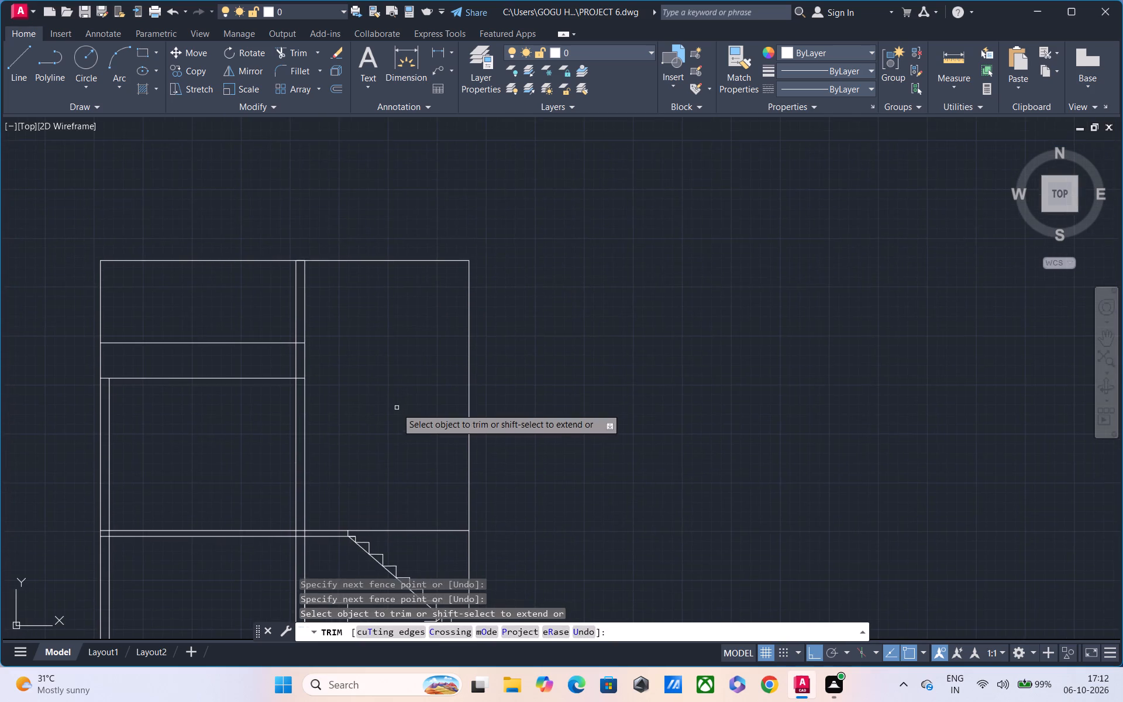
scroll(397, 405, down, 1)
middle_drag(397, 404, 394, 433)
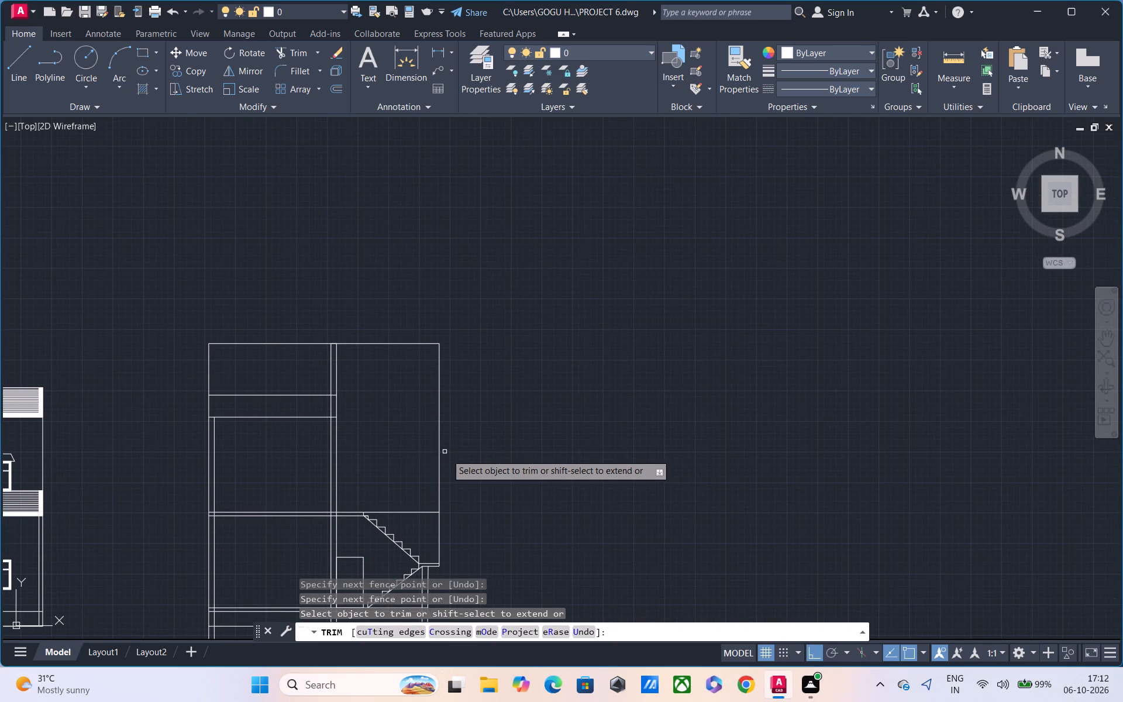
key(Escape)
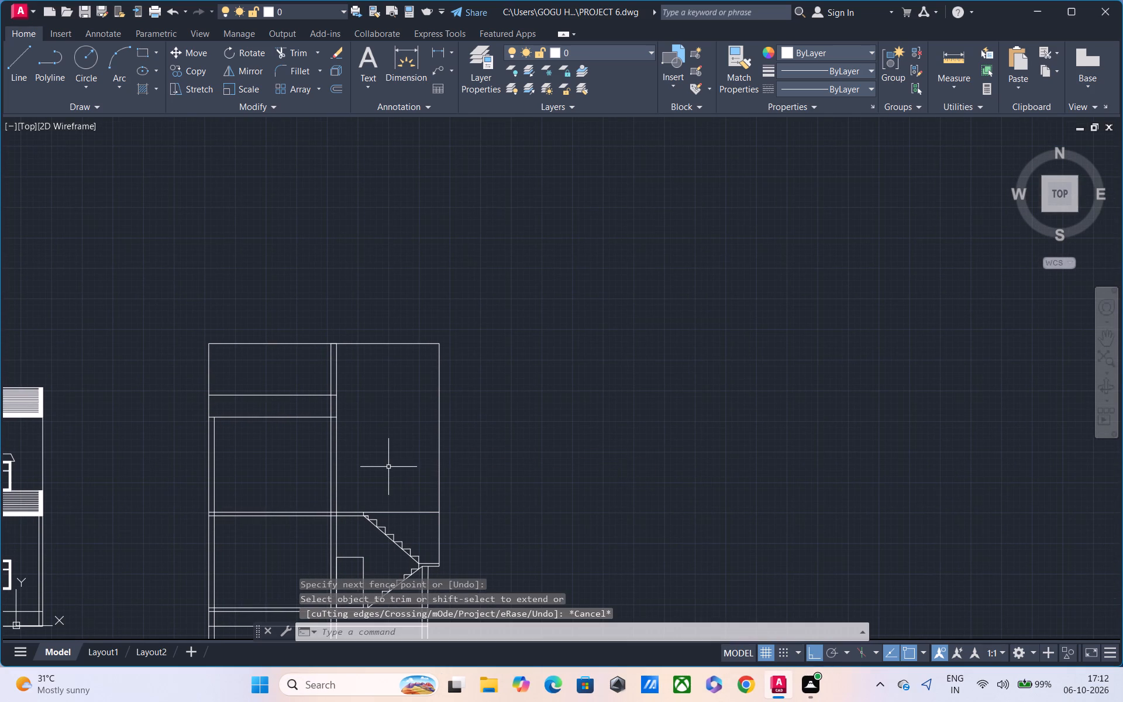
Draw a horizontal line from the outer wall to the inner wall, level with the lower roof line, across the stairwell.
text(L)
key(space)
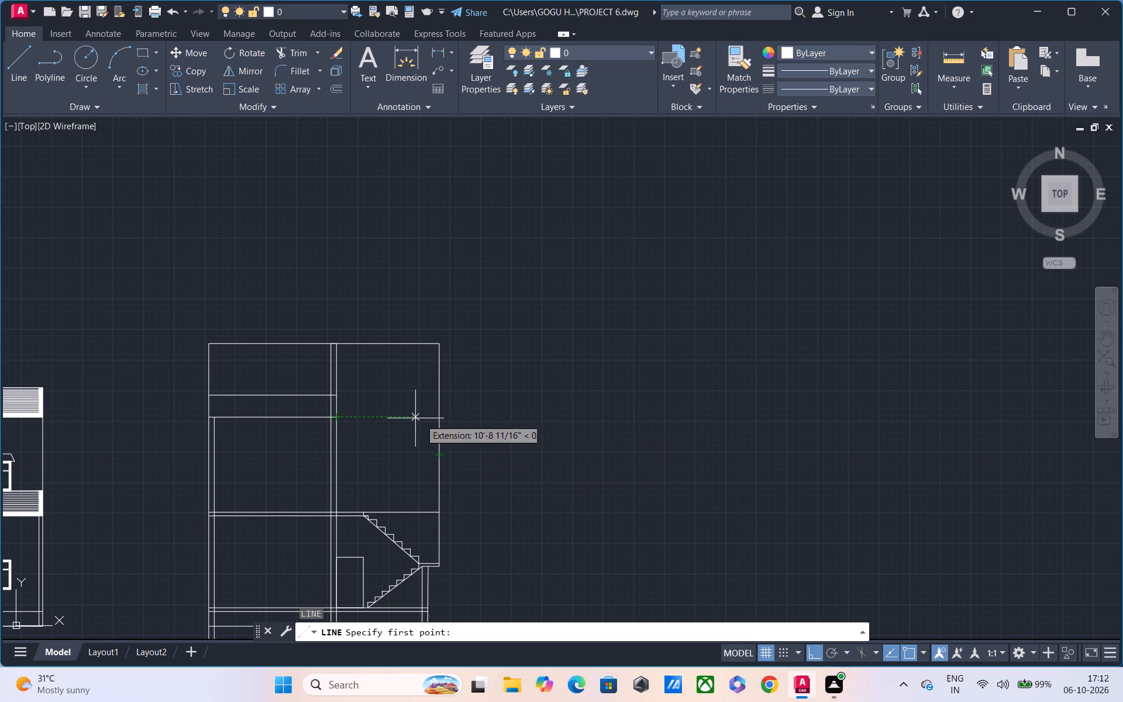
click(441, 418)
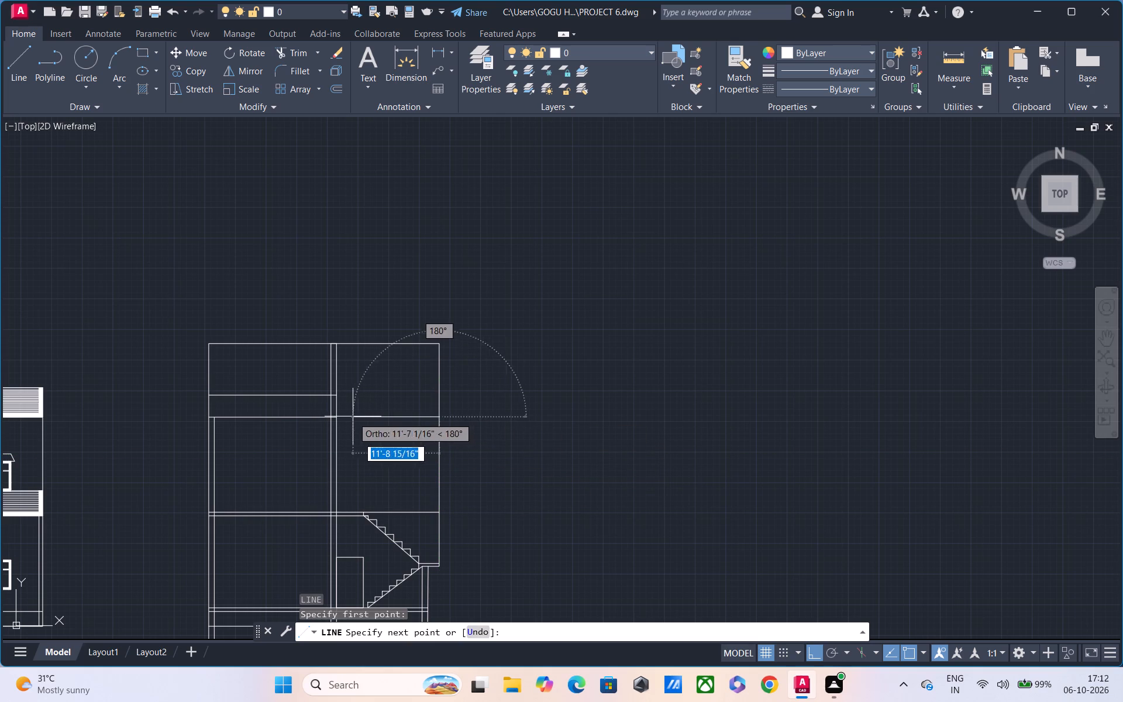
click(339, 416)
key(Escape)
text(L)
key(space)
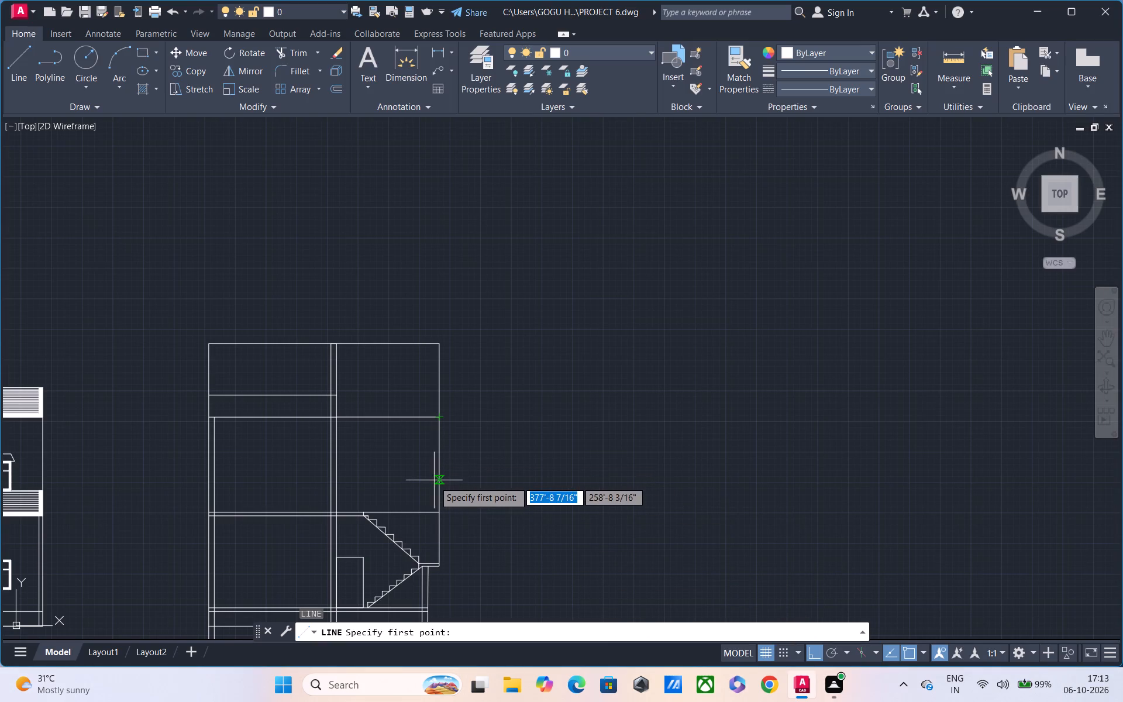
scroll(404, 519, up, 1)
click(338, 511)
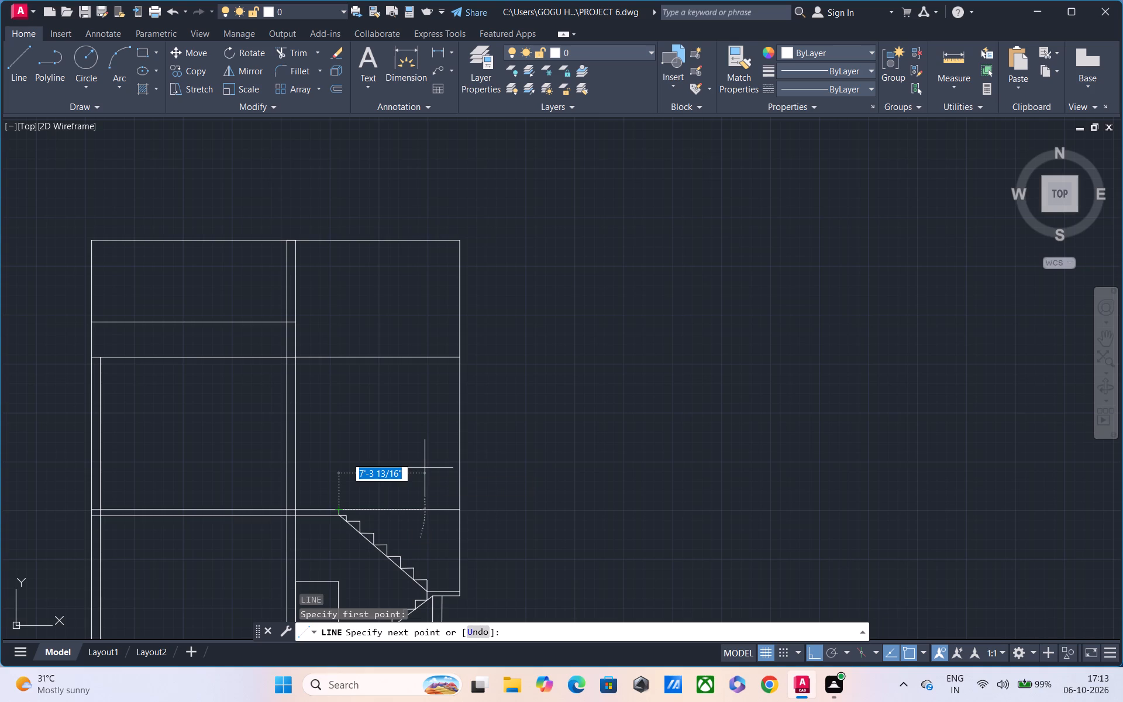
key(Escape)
With Ortho off, draw a diagonal about 9'-5" long at 37° up from the slab edge's top corner, continuing horizontally to the outer wall.
text(L)
key(space)
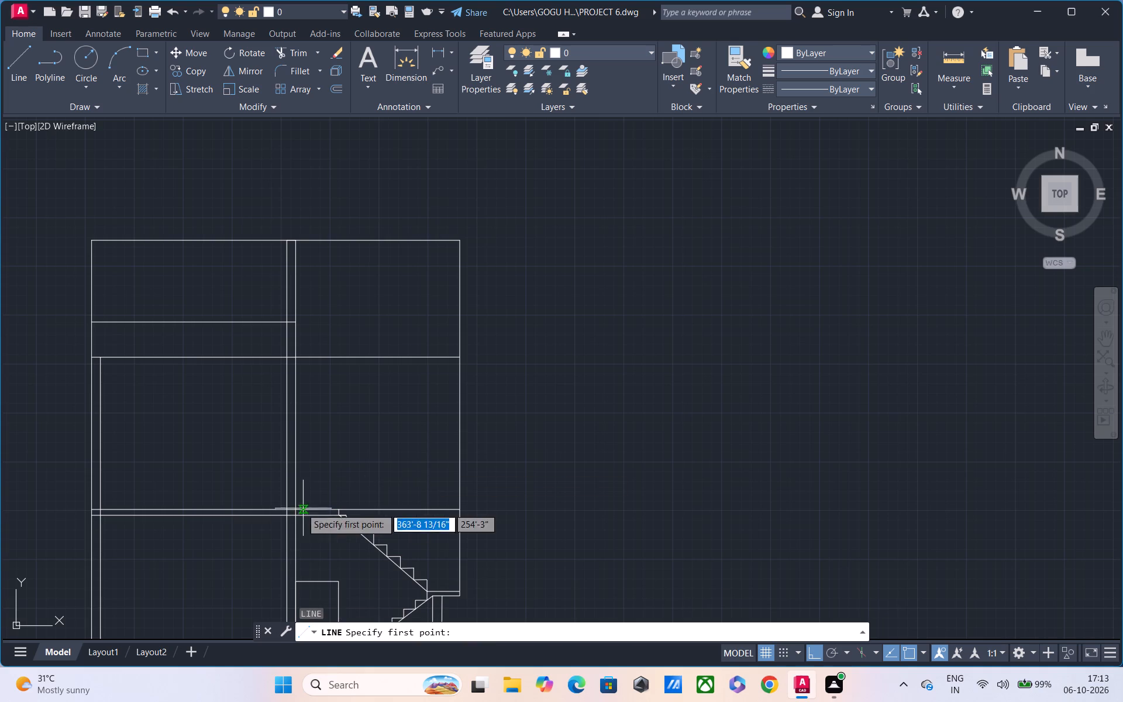
click(337, 507)
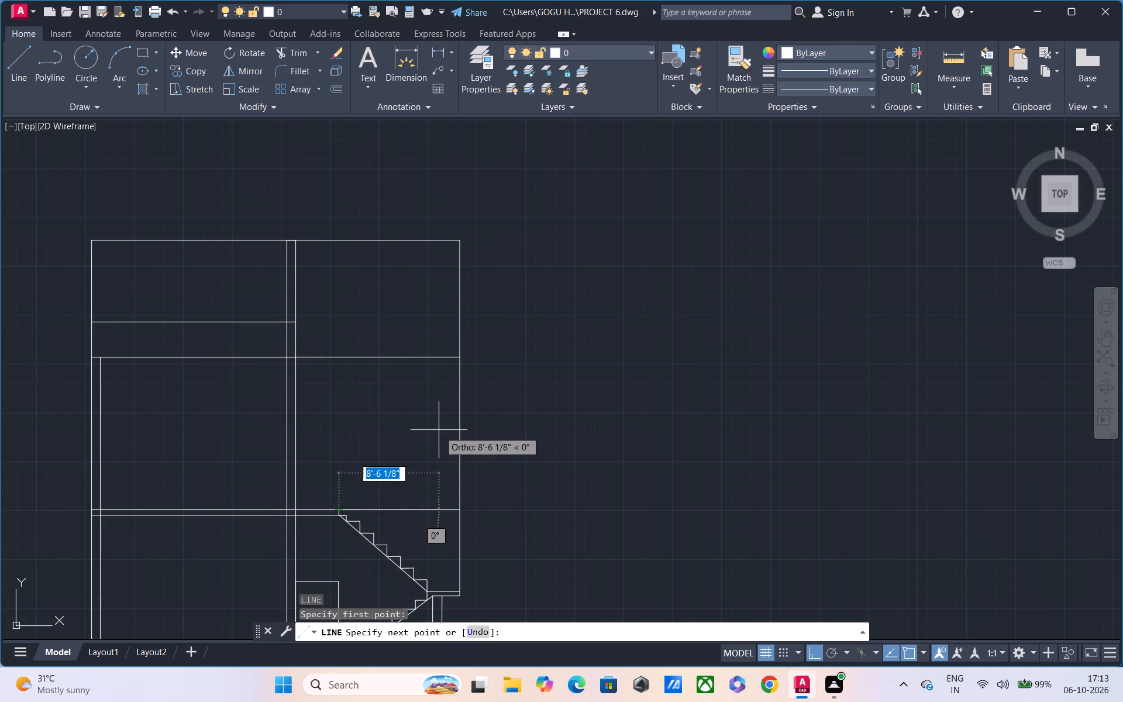
key(F8)
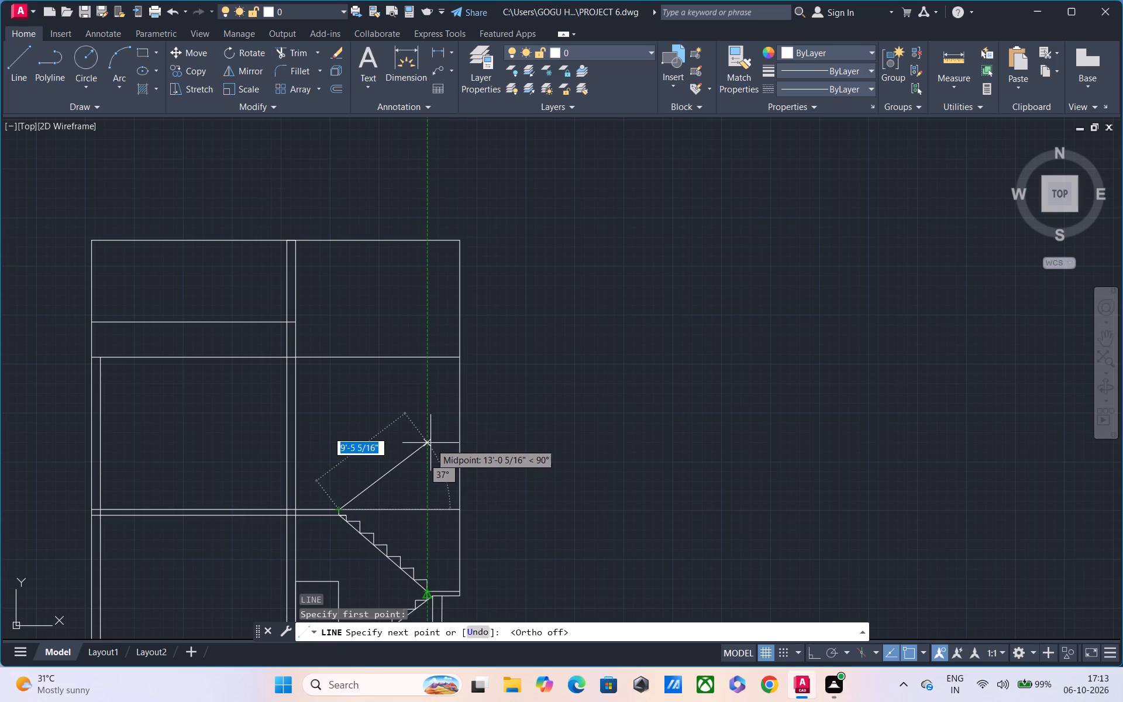
click(430, 443)
click(457, 439)
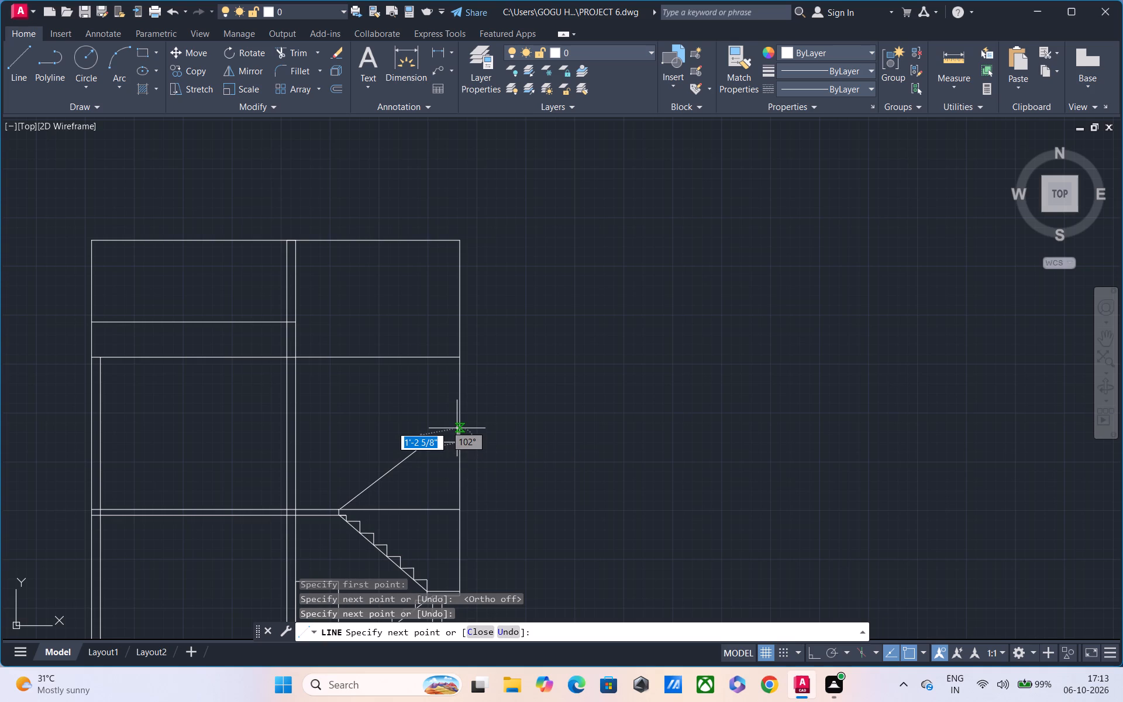
key(Escape)
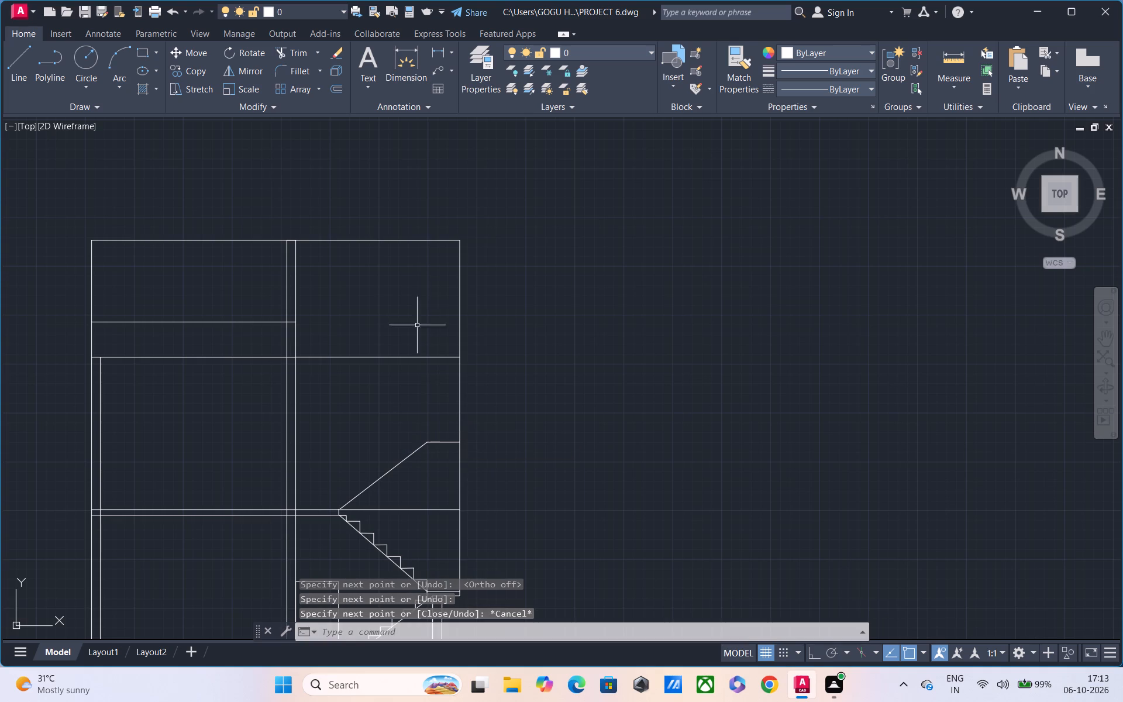
Trim away the horizontal line between the upper slab's edge and the outer wall to reopen the stairwell.
middle_drag(376, 401, 378, 361)
text(TR)
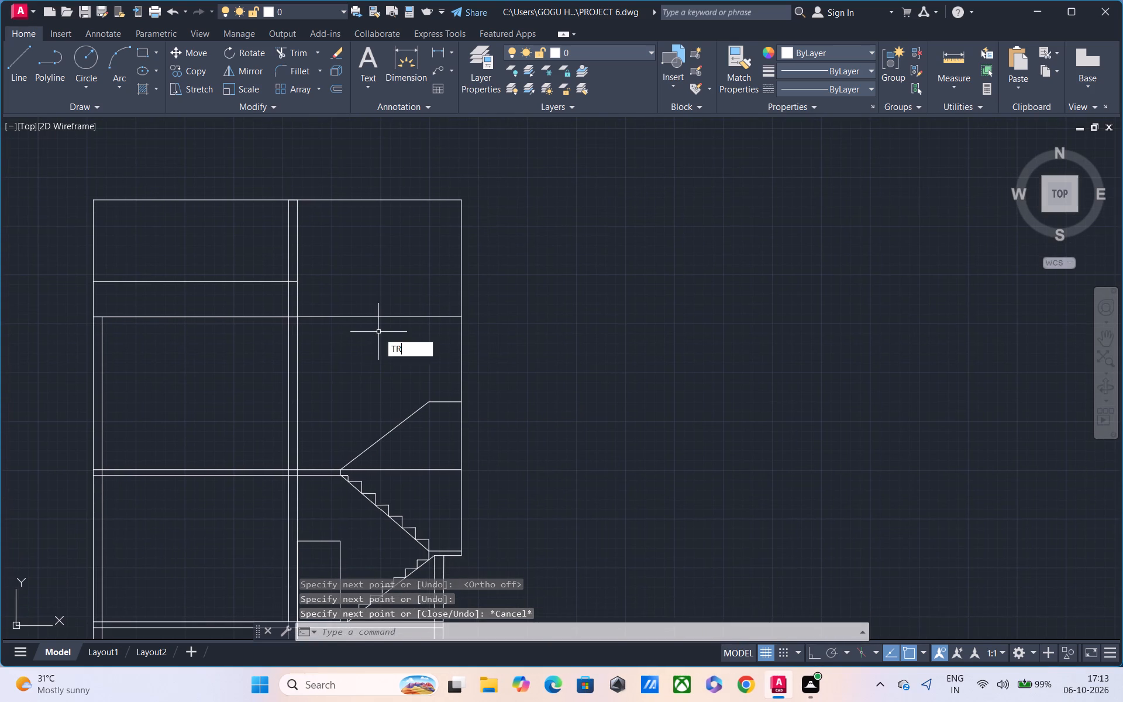
key(space)
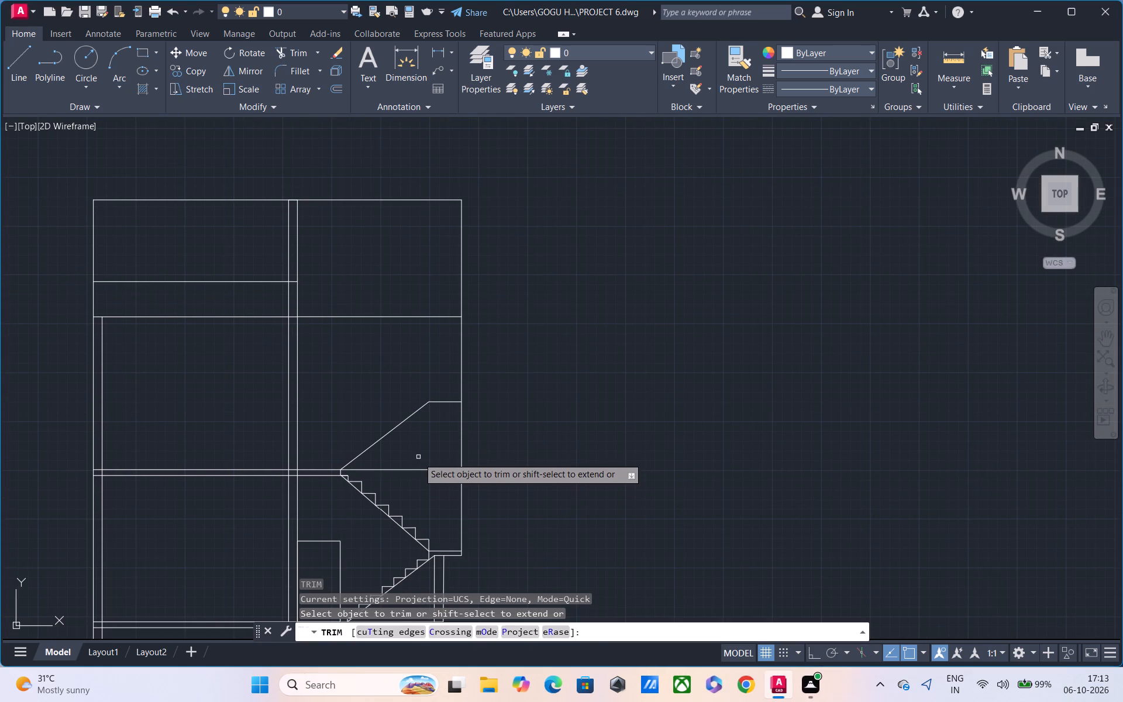
drag(418, 457, 409, 481)
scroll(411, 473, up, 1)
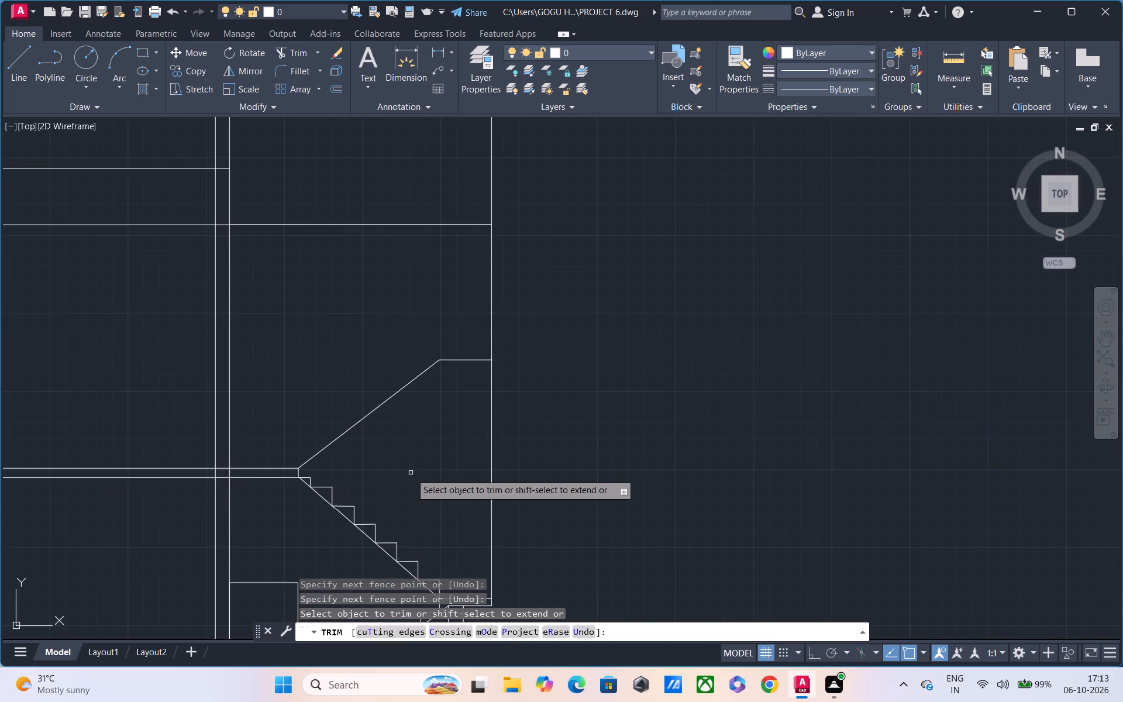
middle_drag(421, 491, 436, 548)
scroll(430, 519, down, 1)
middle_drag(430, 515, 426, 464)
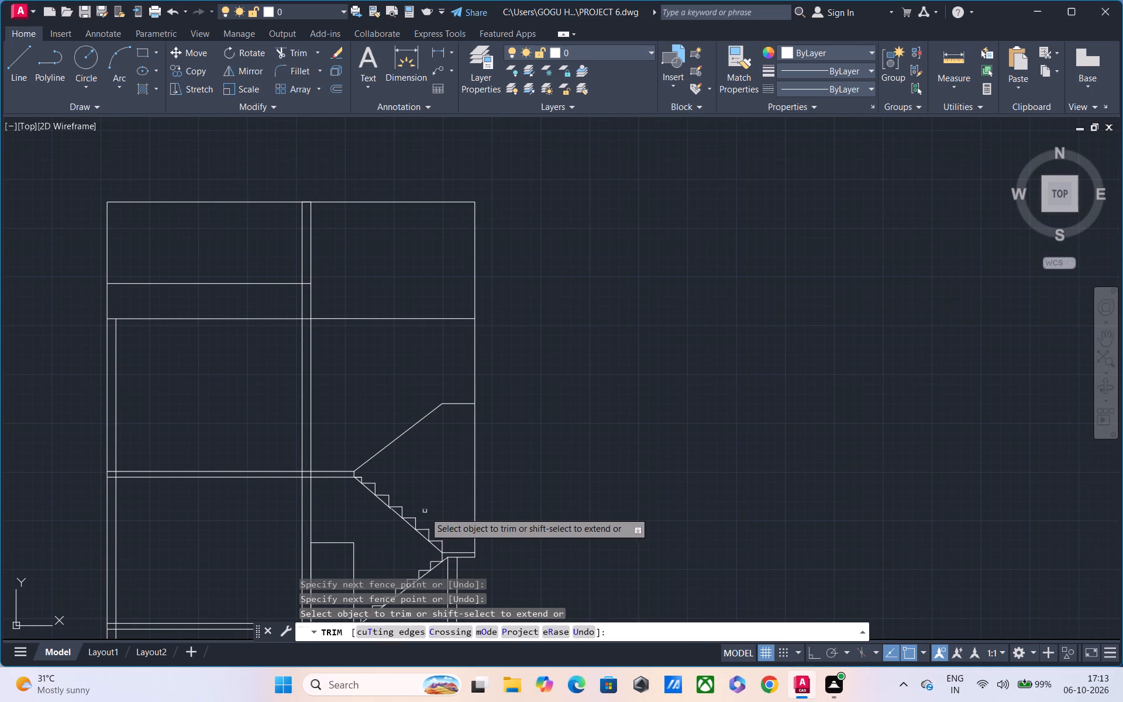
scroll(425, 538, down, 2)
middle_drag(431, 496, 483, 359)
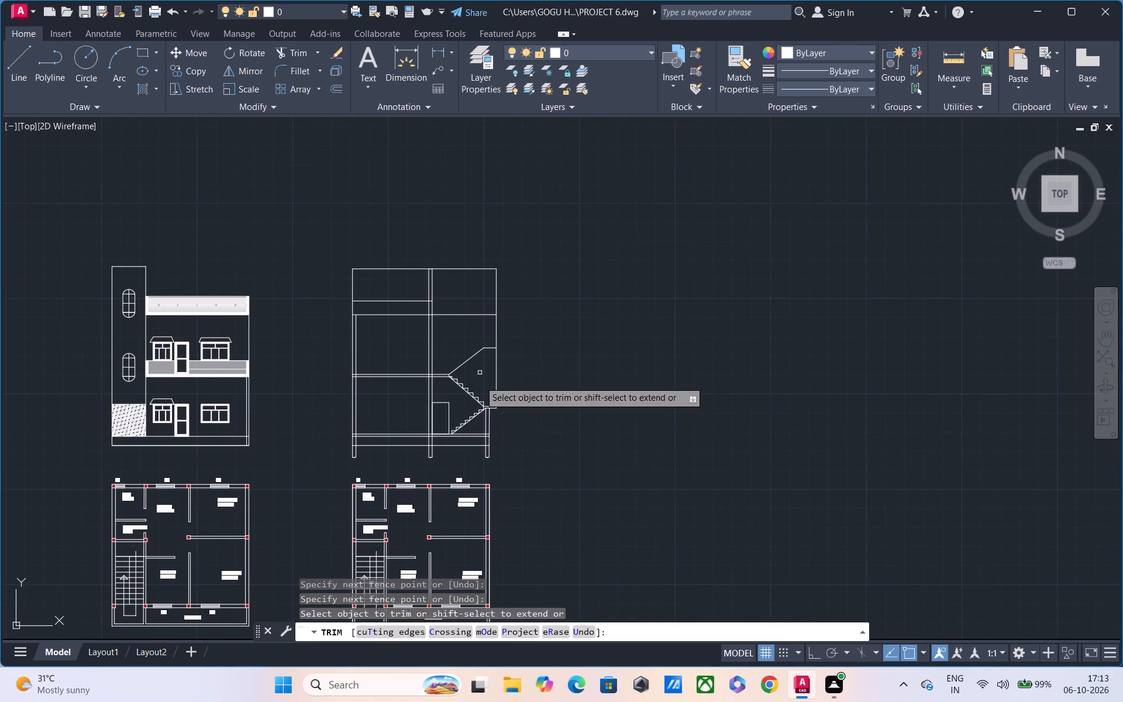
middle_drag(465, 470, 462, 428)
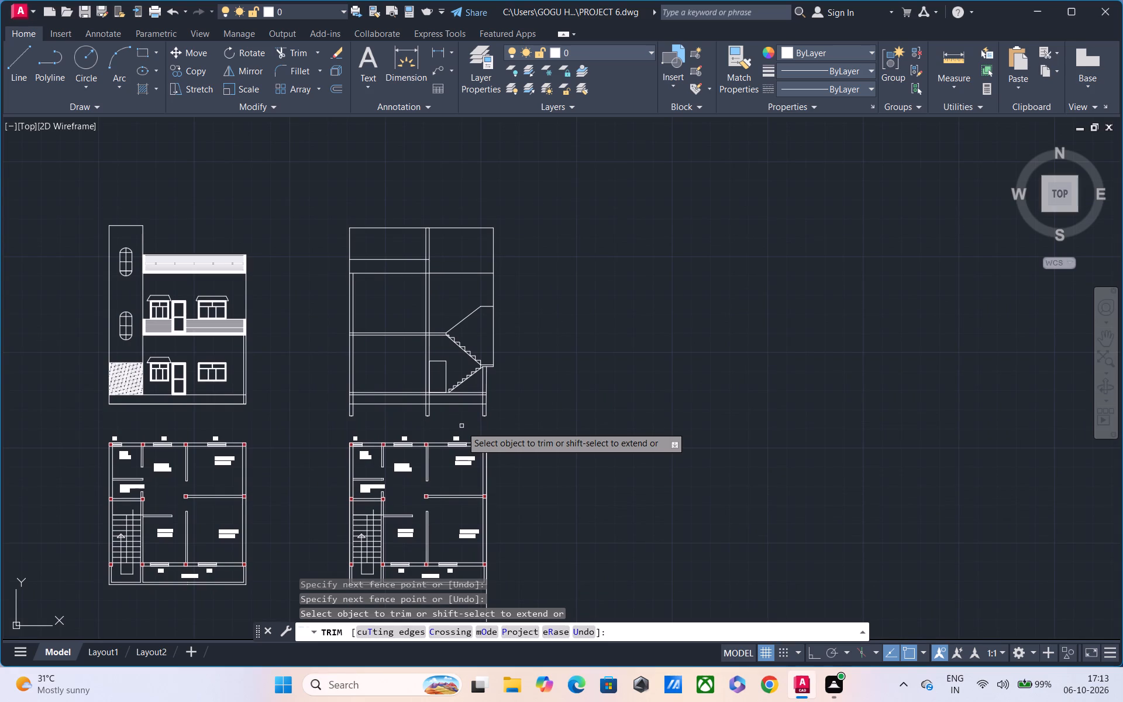
Start the upper flight's stepped line at the slab edge's top corner with a 9" riser and, with Ortho on, a horizontal tread to the diagonal.
scroll(401, 403, up, 1)
middle_drag(400, 403, 370, 453)
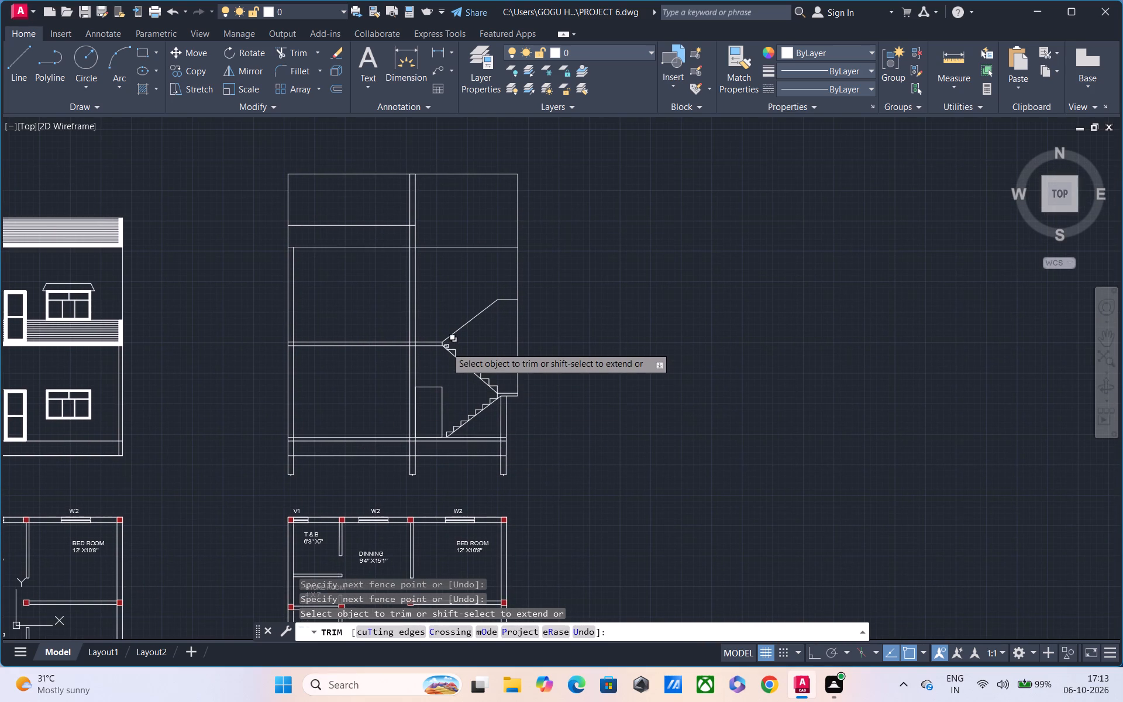
text(L)
key(space)
key(Escape)
key(Escape)
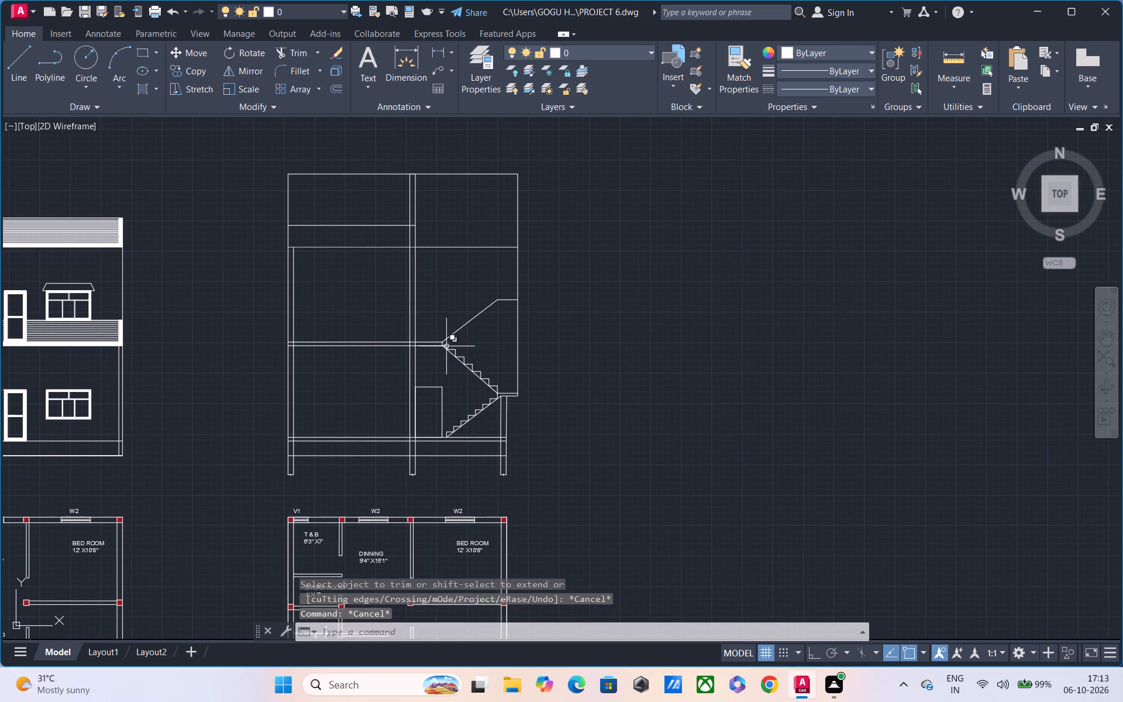
text(L)
key(space)
scroll(456, 346, up, 2)
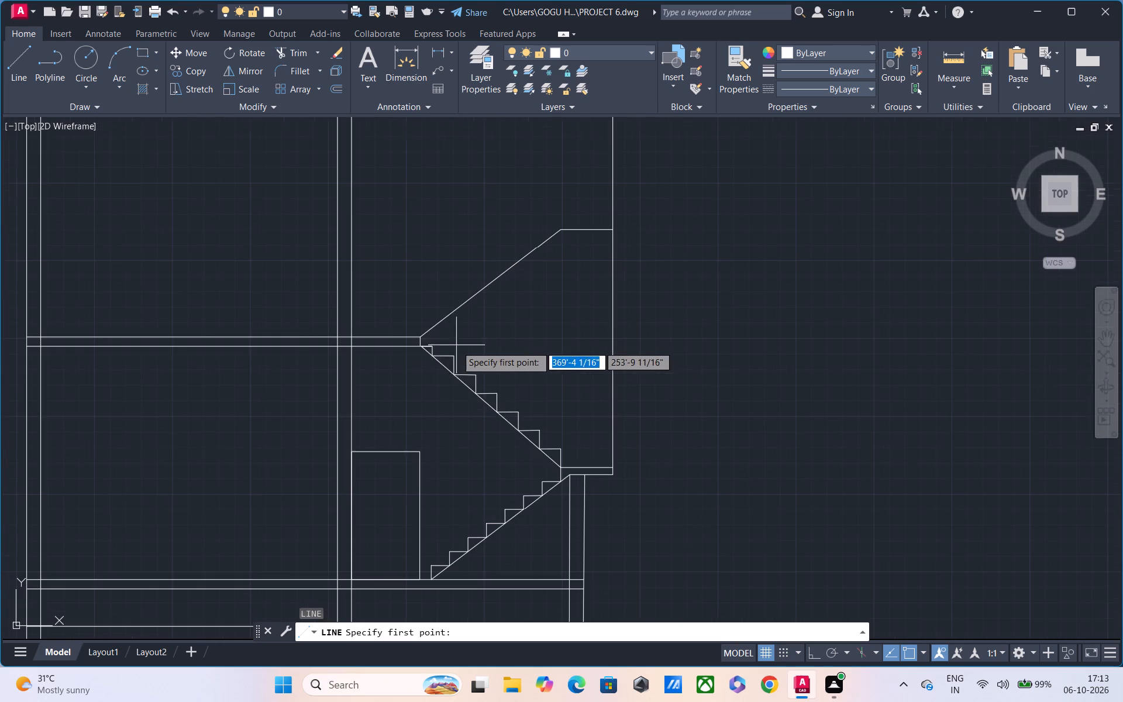
click(417, 337)
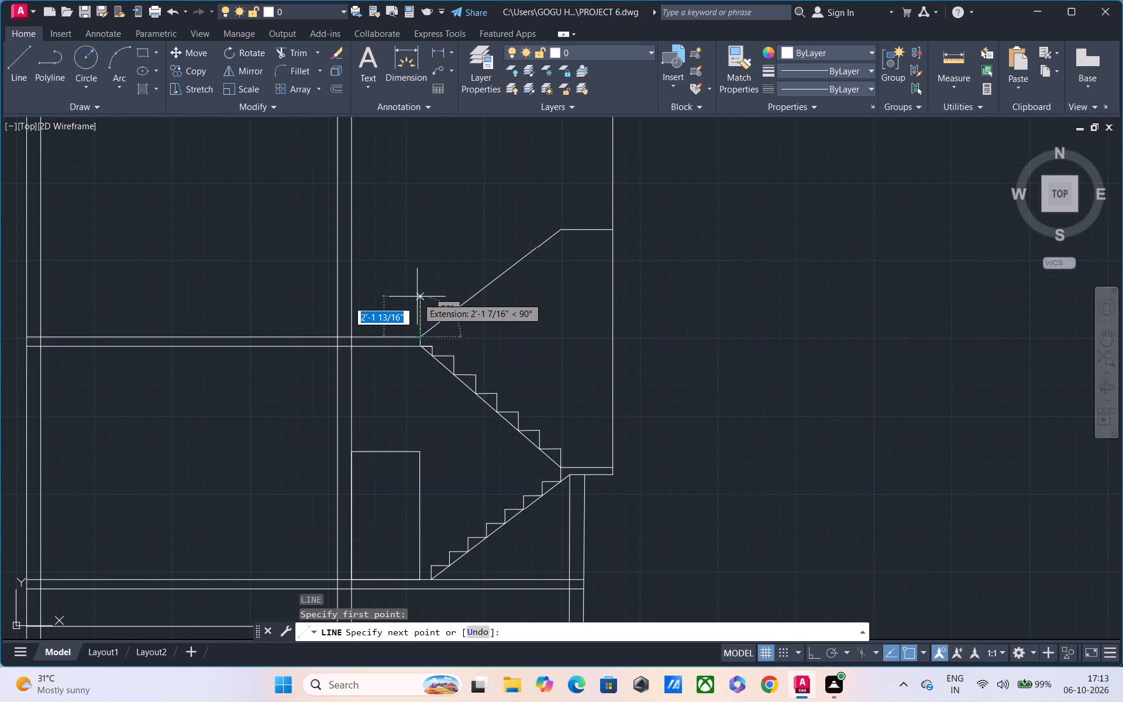
text(9")
key(Return)
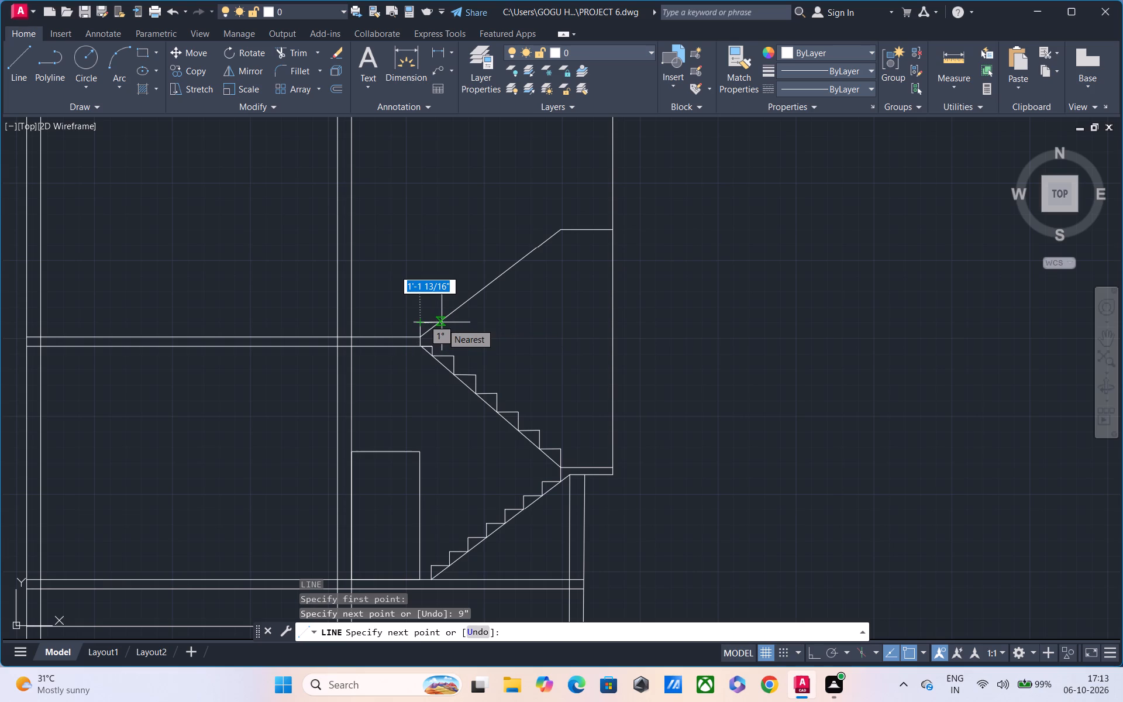
key(F8)
scroll(442, 323, up, 1)
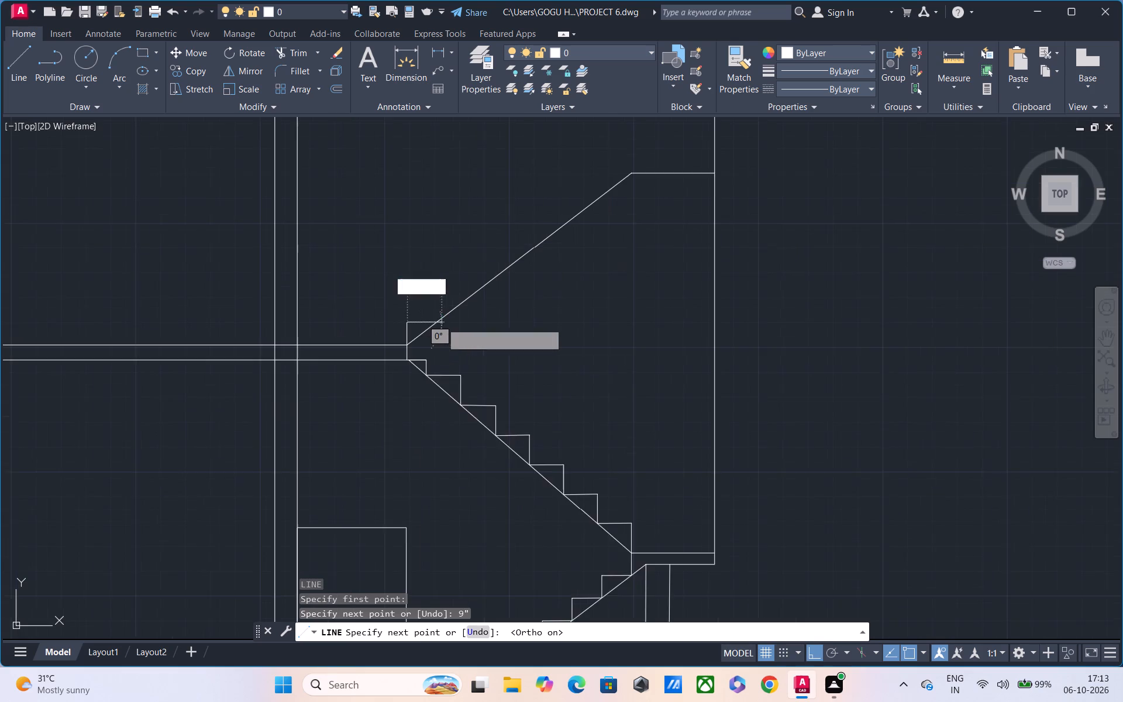
scroll(442, 323, up, 1)
click(434, 325)
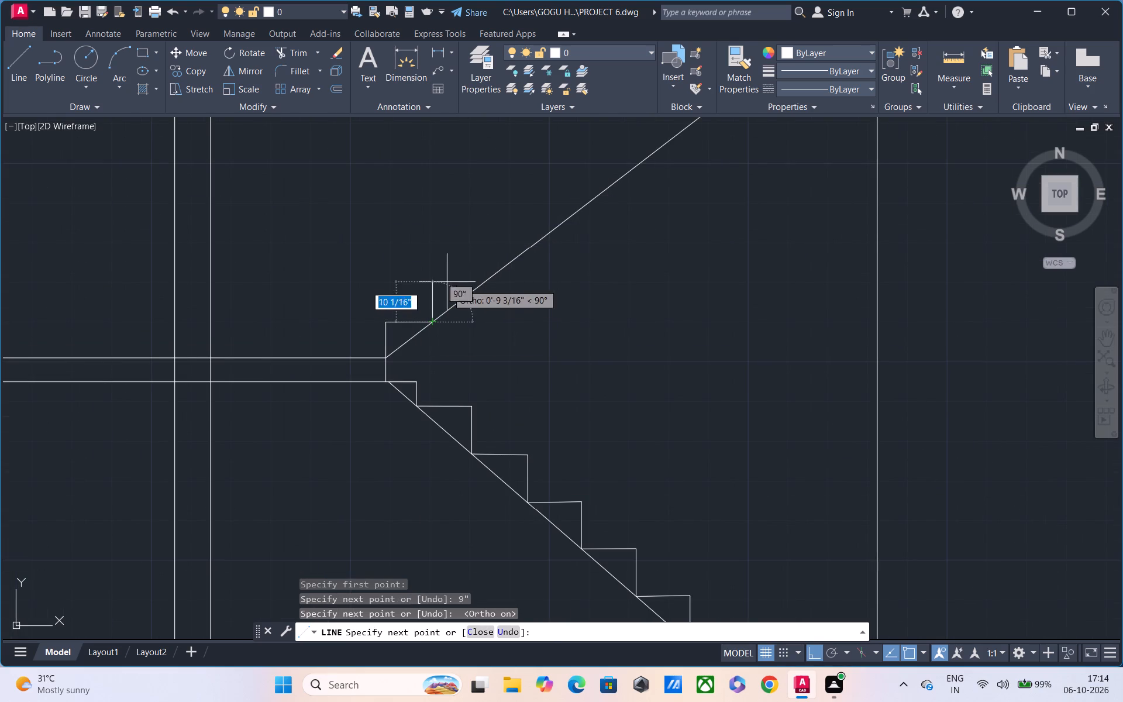
Continue the stepped line up the diagonal with three more steps, each a 9" vertical riser and a tread ending on the diagonal.
text(9")
key(Return)
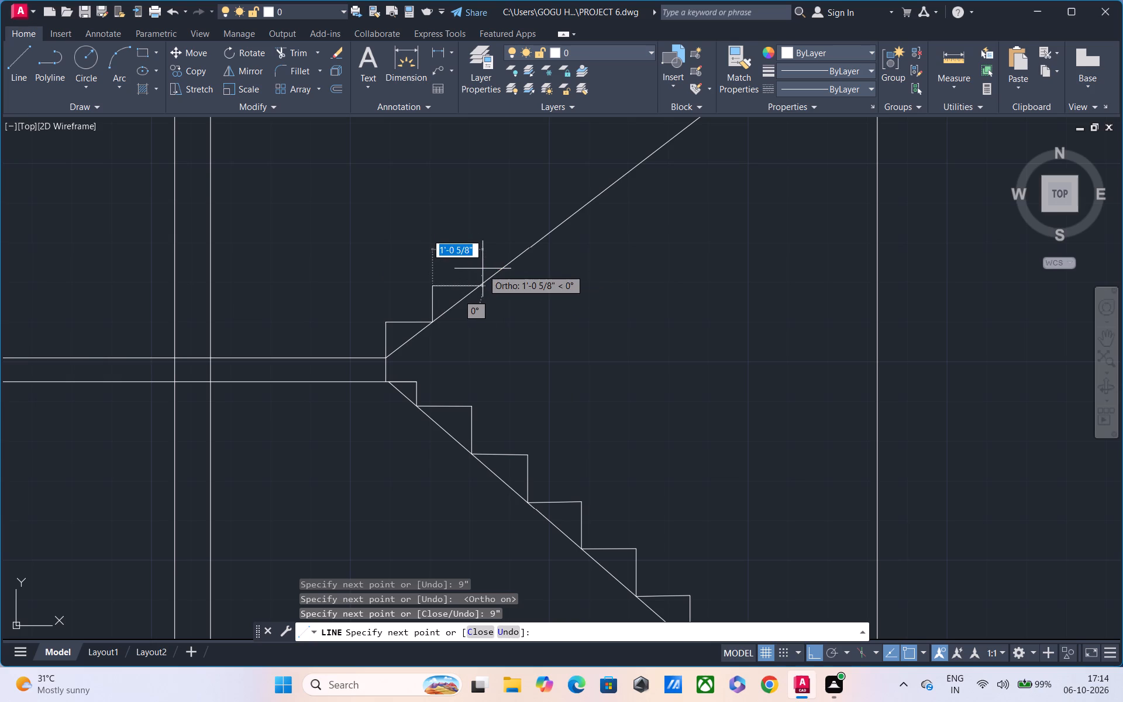
click(479, 280)
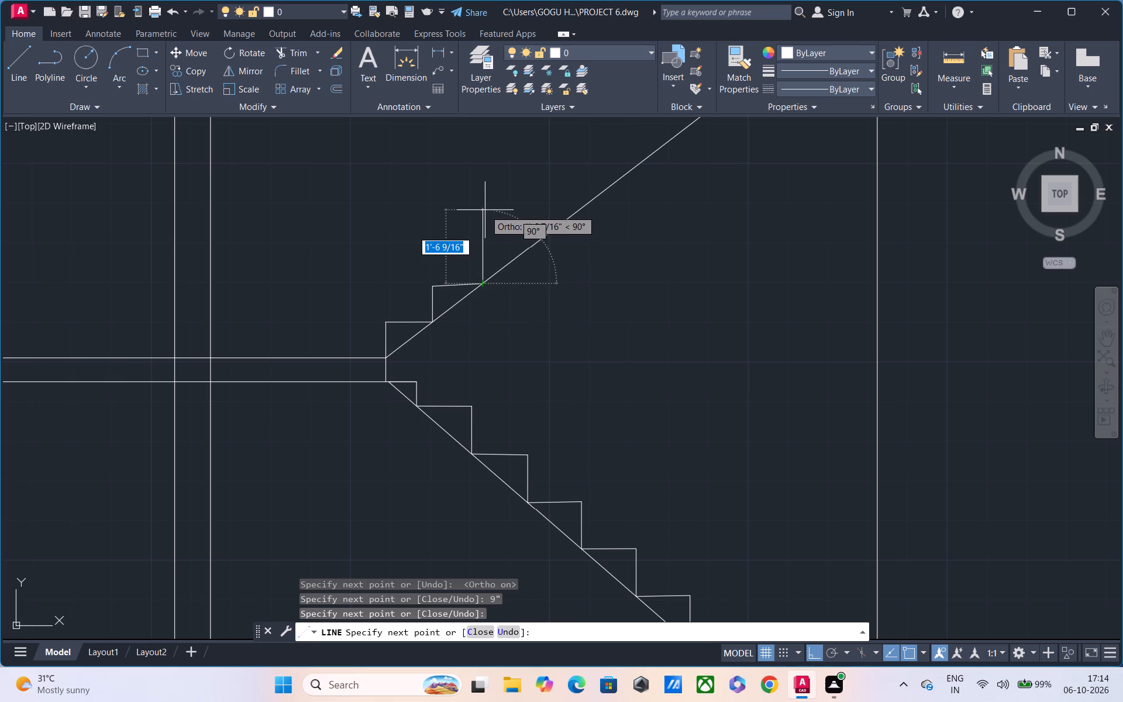
text(9")
key(Return)
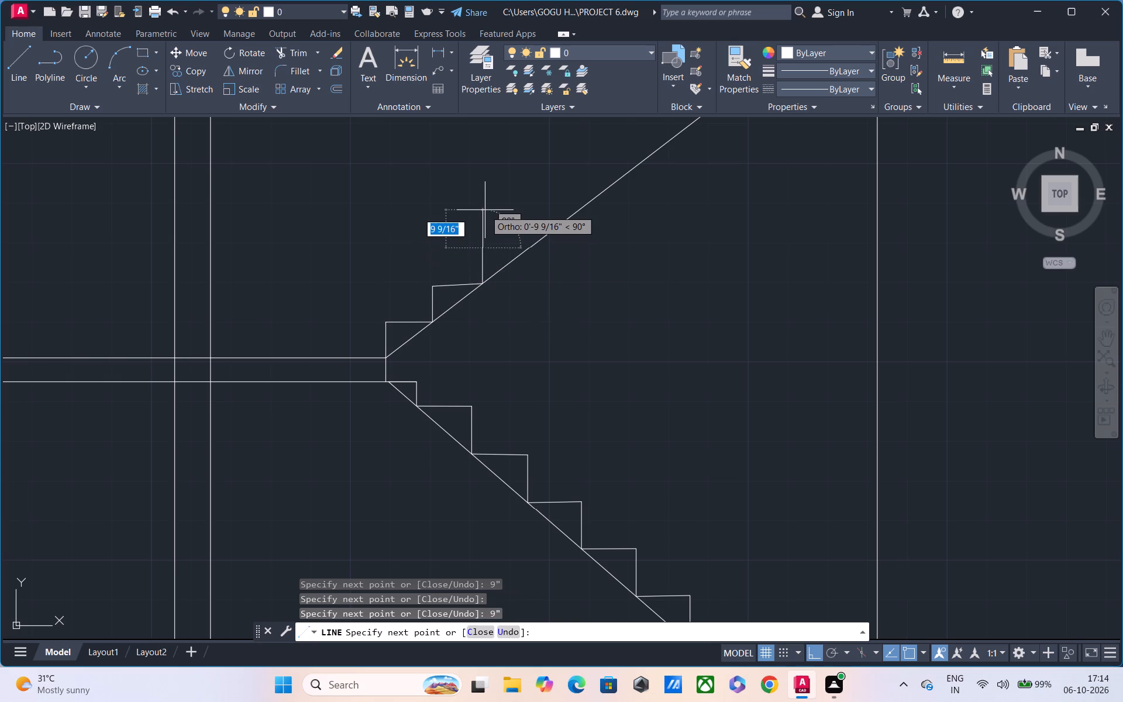
click(530, 244)
middle_drag(542, 167, 453, 271)
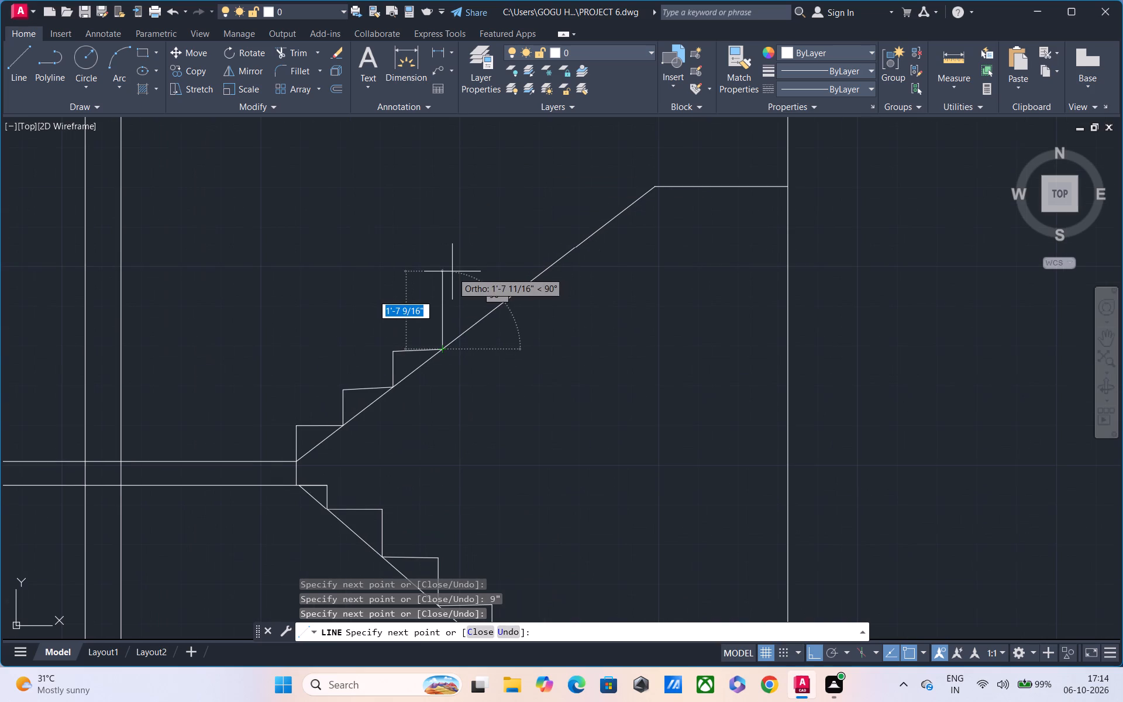
text(9")
key(Return)
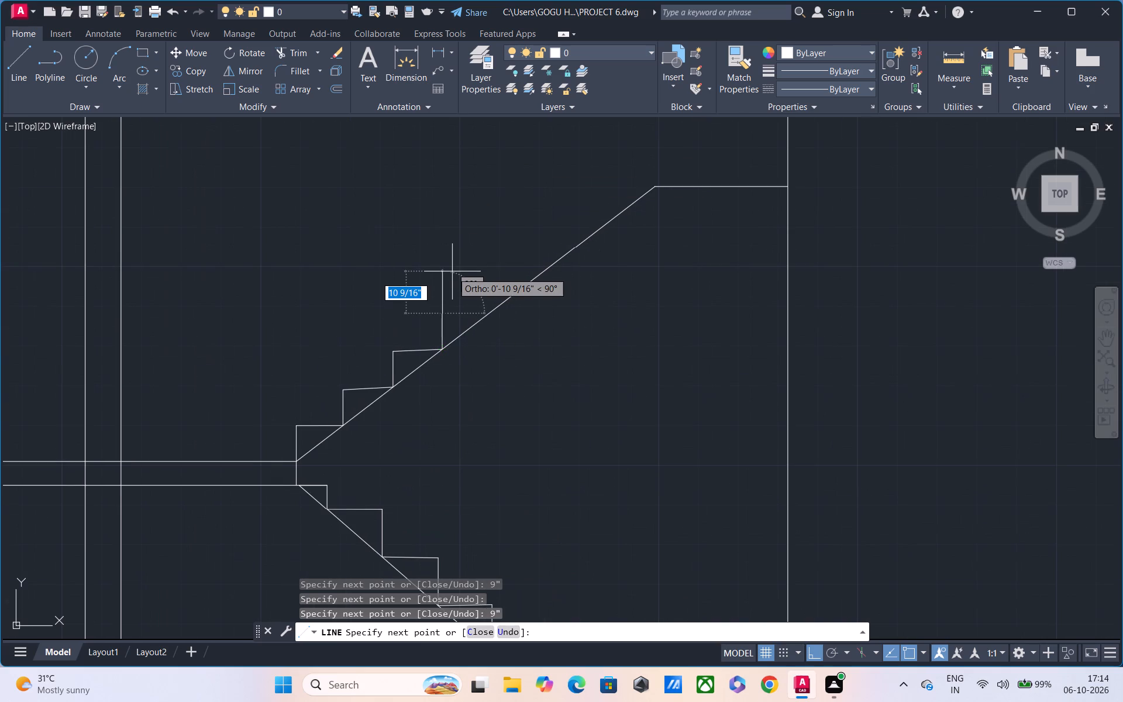
click(492, 311)
Add another three steps up to near the diagonal's upper end, each a 9" riser and a tread back to the diagonal.
key(9)
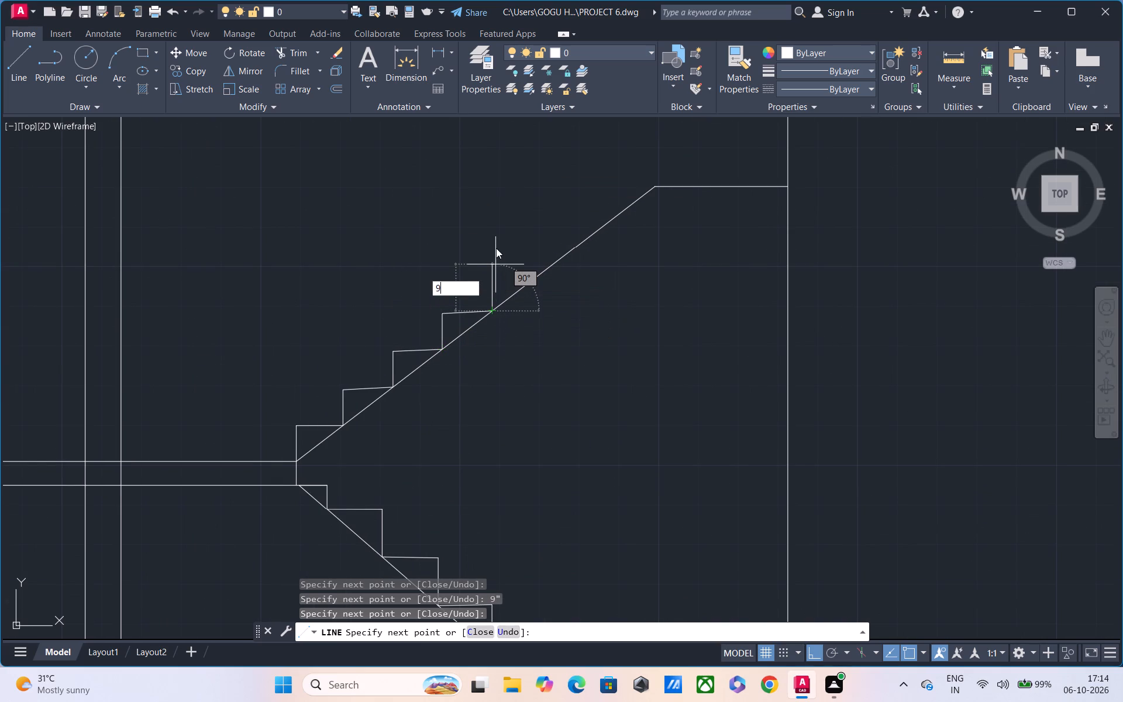
key(shift+quotedbl)
key(Return)
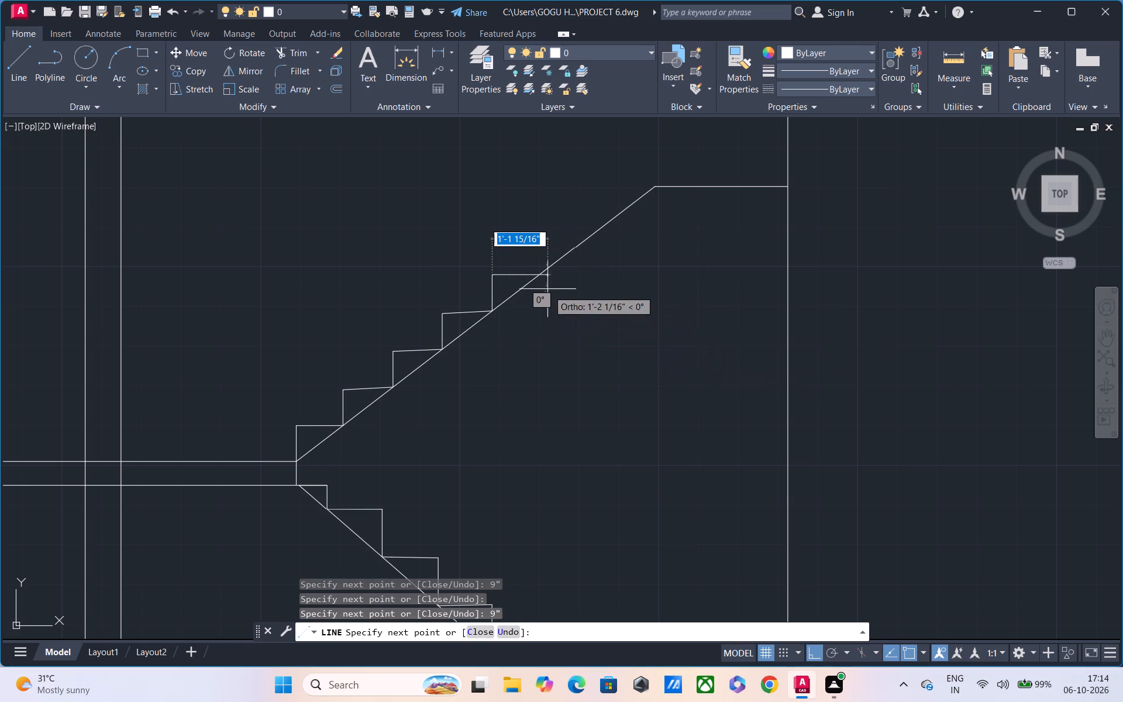
click(538, 279)
text(9")
key(Return)
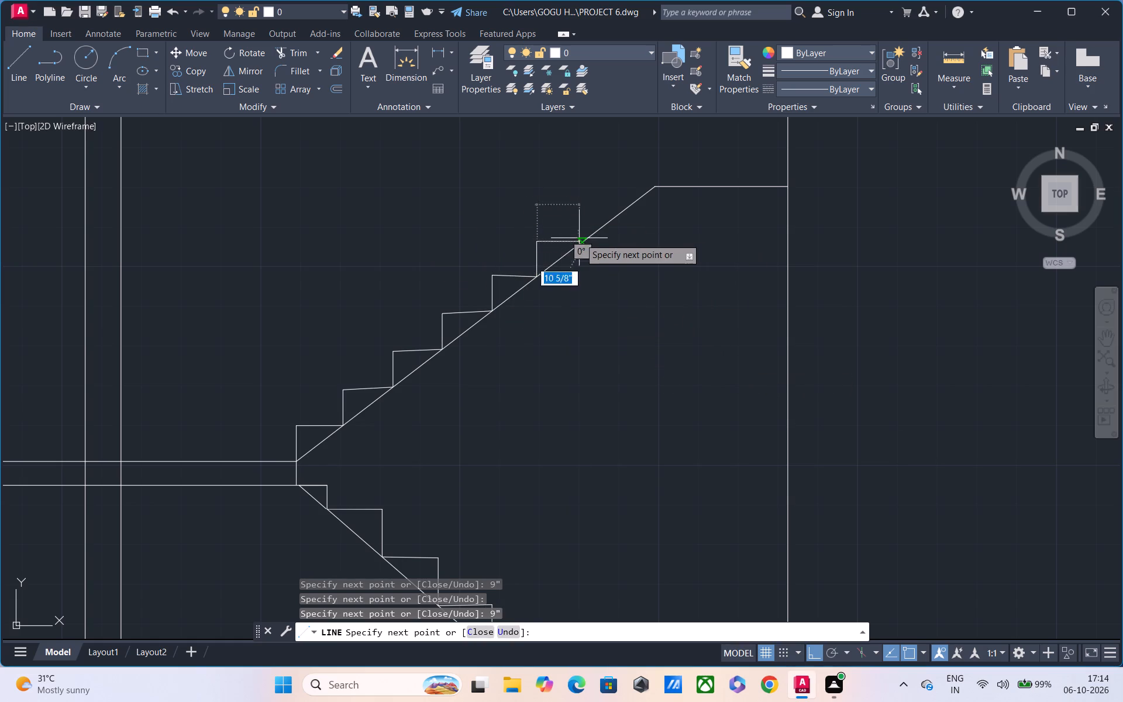
click(584, 236)
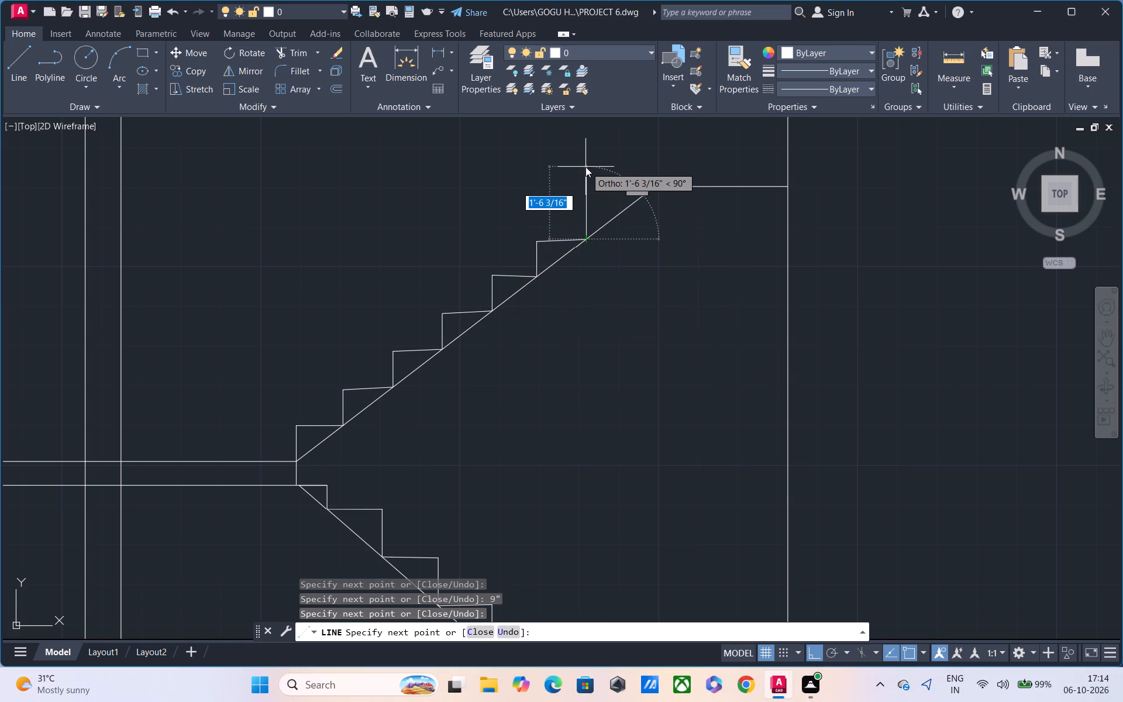
key(6)
key(BackSpace)
text(9")
key(Return)
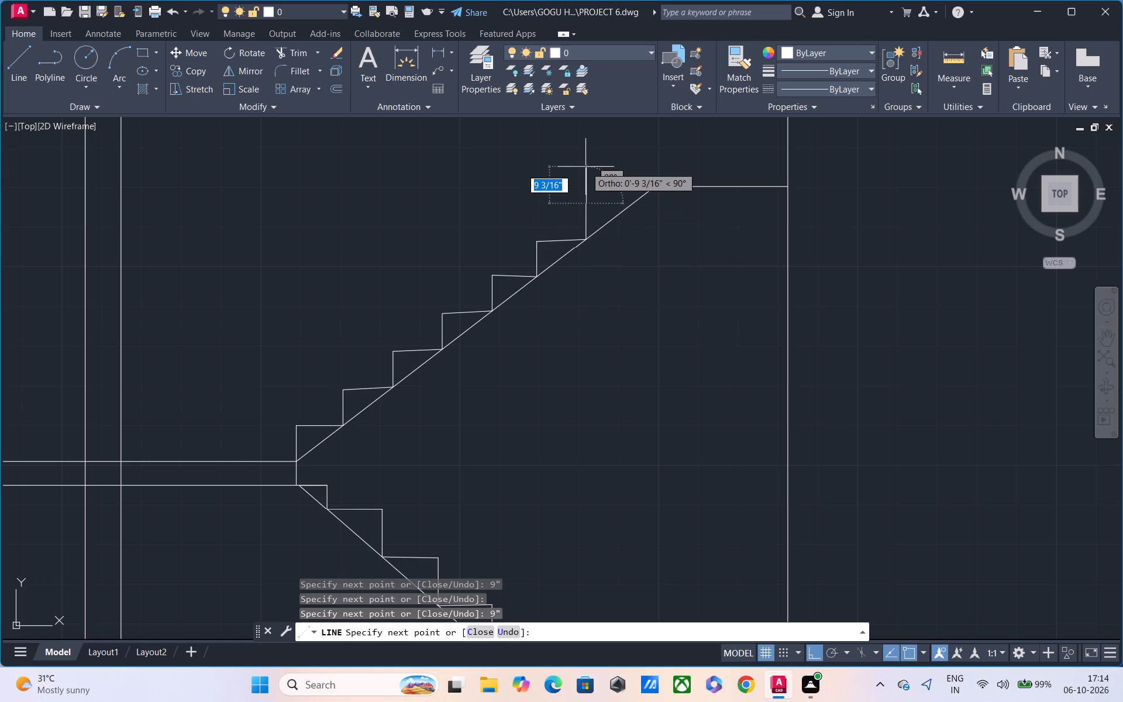
click(635, 203)
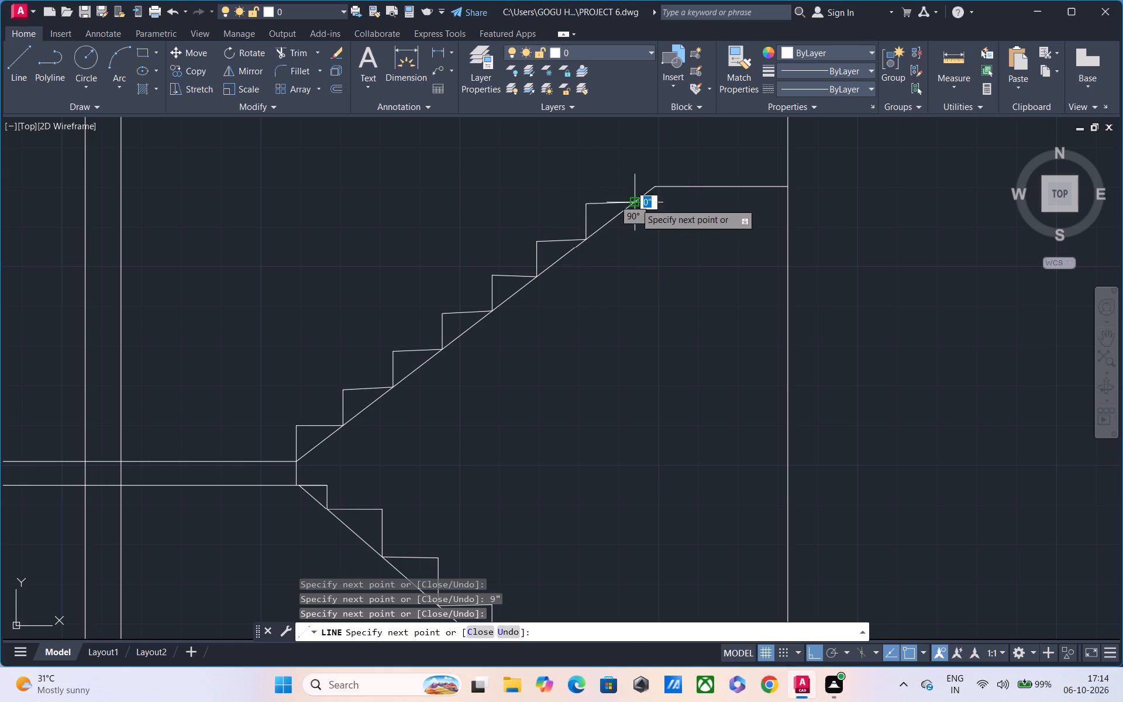
Draw a final 9" vertical riser from the last tread's end, rising above the upper landing line.
text(9")
key(Return)
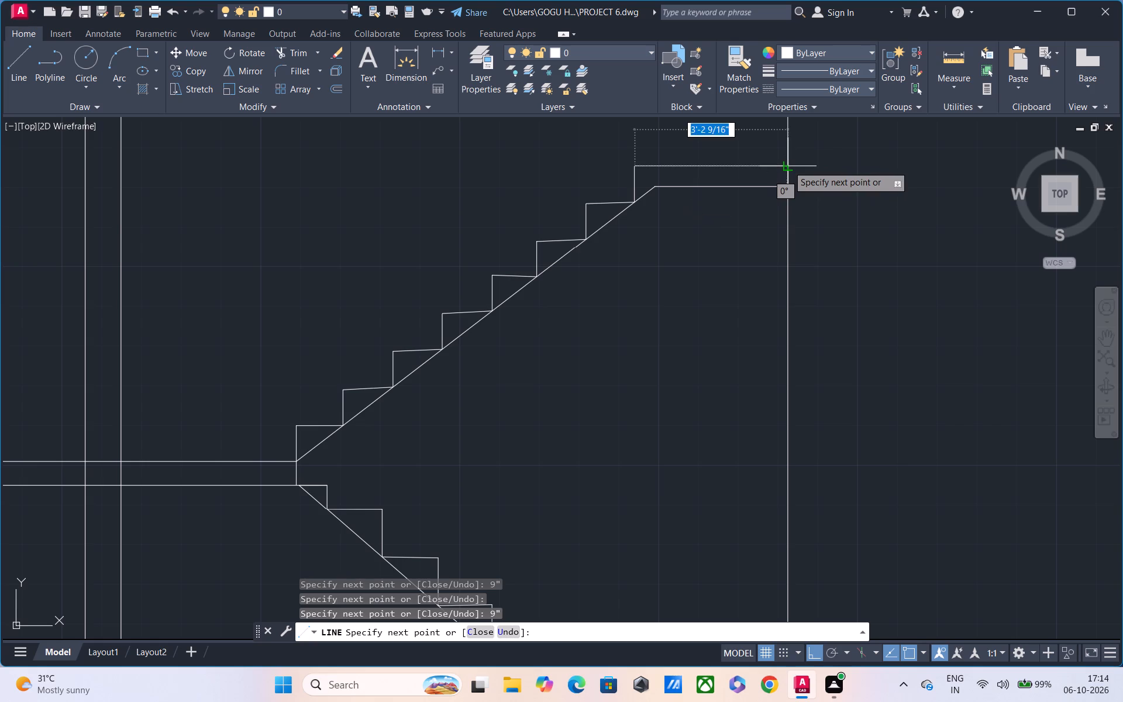
Finish the stepped line with a horizontal landing line about 3'-3" long from the last riser to the outer wall.
click(788, 166)
middle_drag(698, 153, 713, 289)
key(Escape)
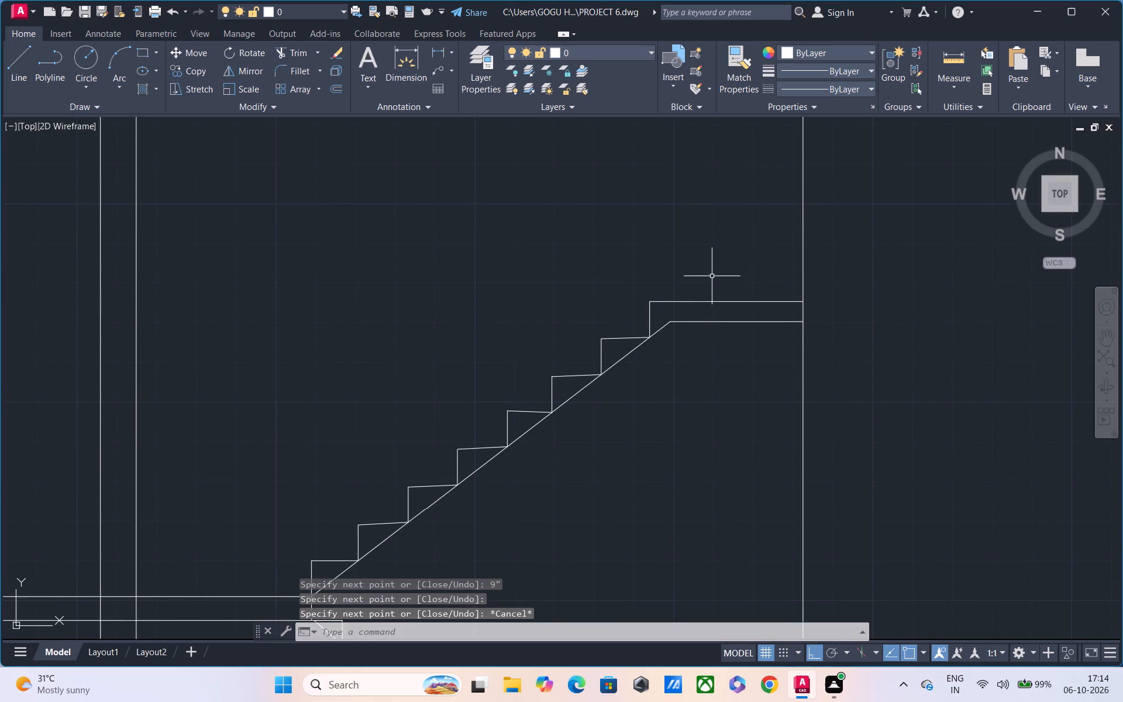
With Ortho off, draw a diagonal about 10'-3" long from the upper landing's top corner back up to the roof slab line.
scroll(708, 277, down, 2)
text(L)
key(space)
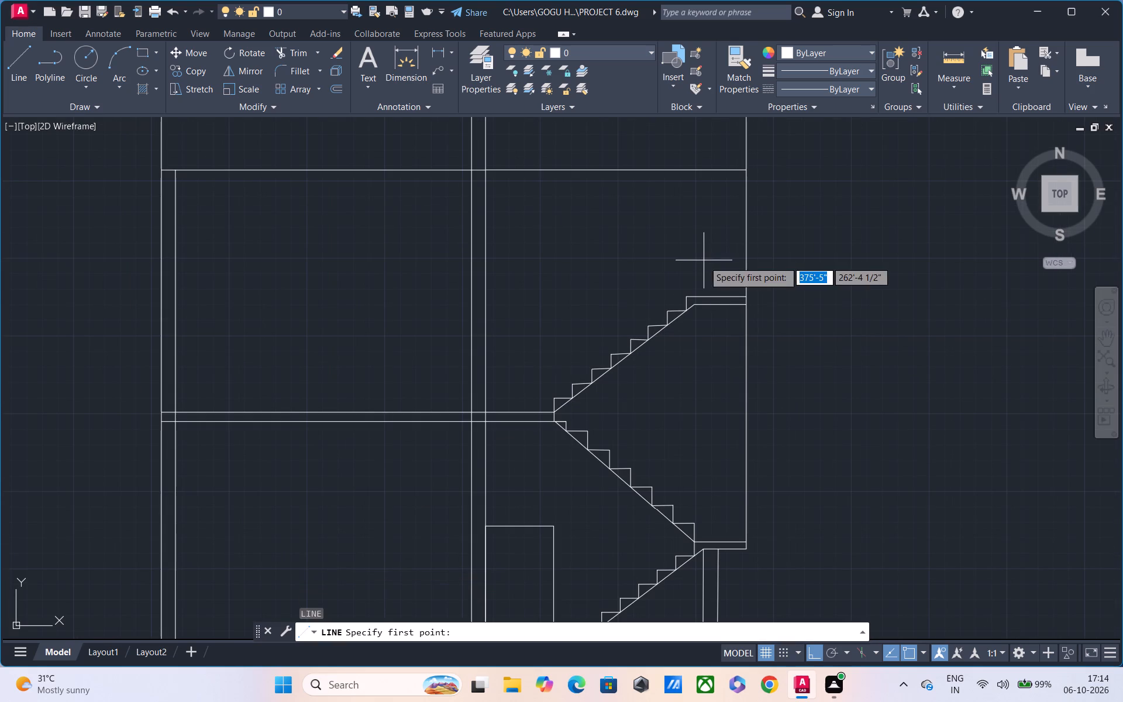
click(684, 297)
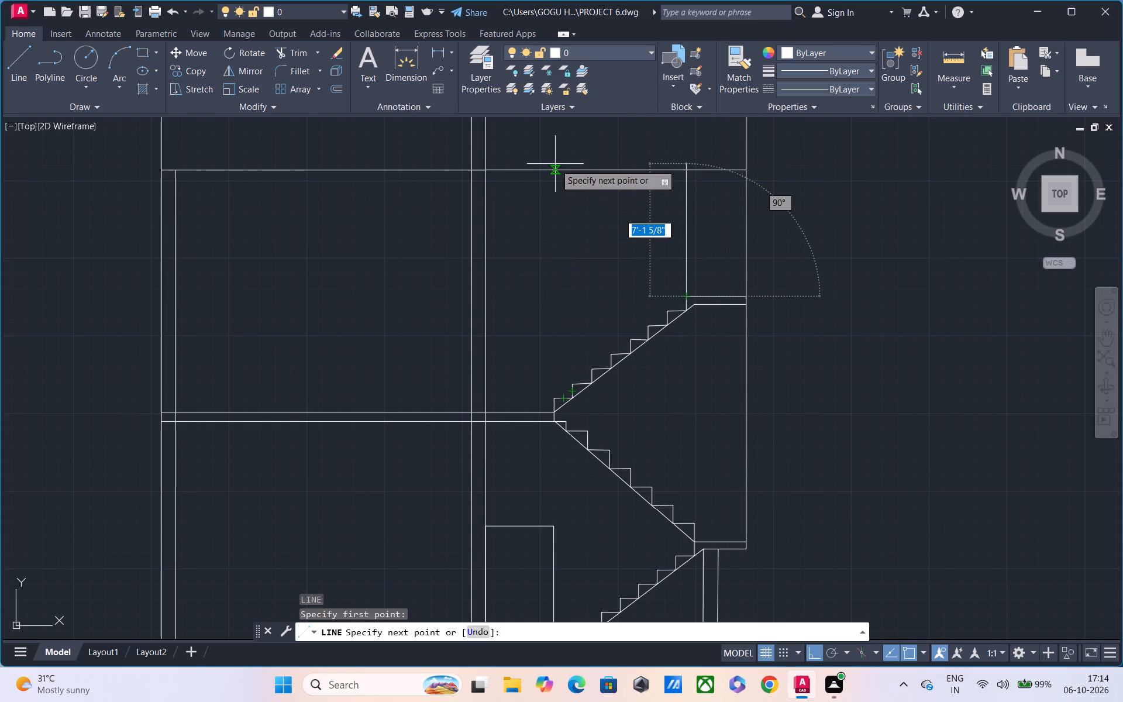
key(F8)
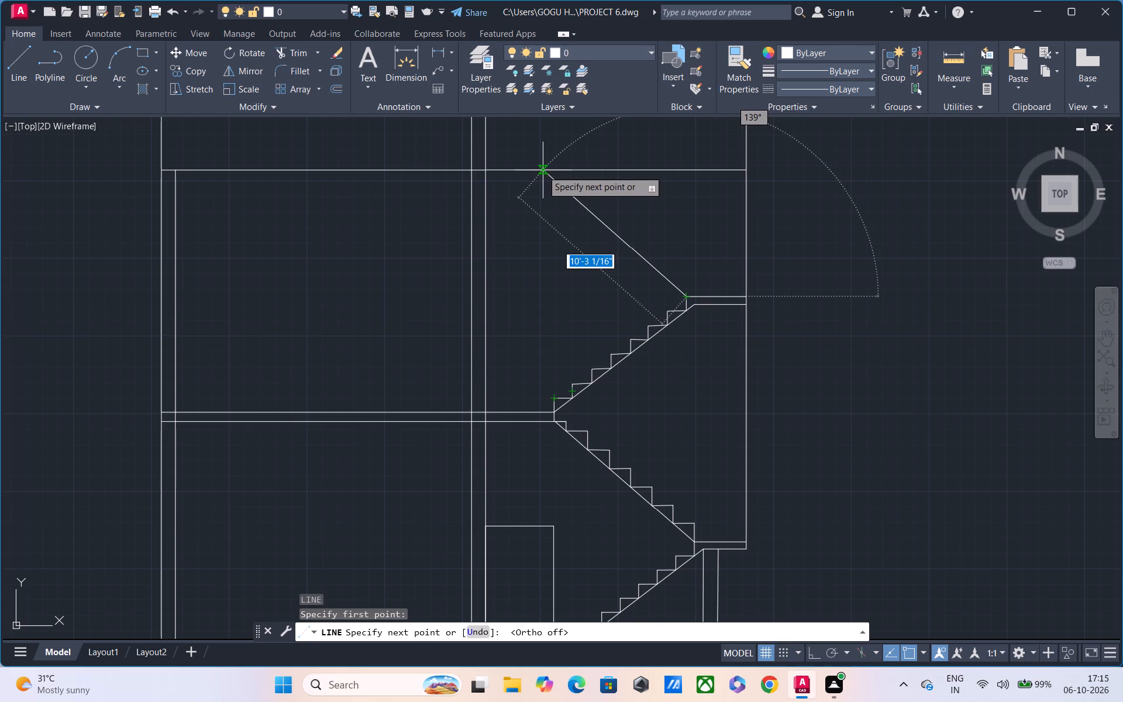
click(542, 169)
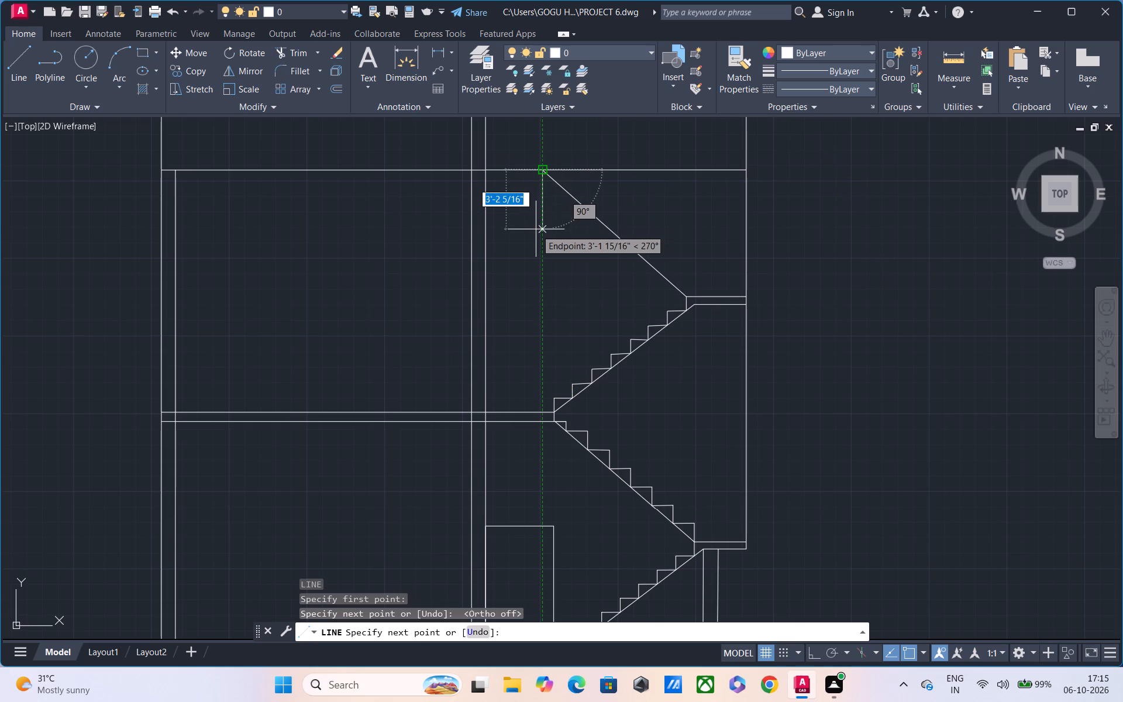
key(Escape)
Start the top flight's stepped line at the landing corner with a 1' riser and a tread about 1'-1 1/2" long to the diagonal.
middle_drag(696, 311, 501, 352)
text(L)
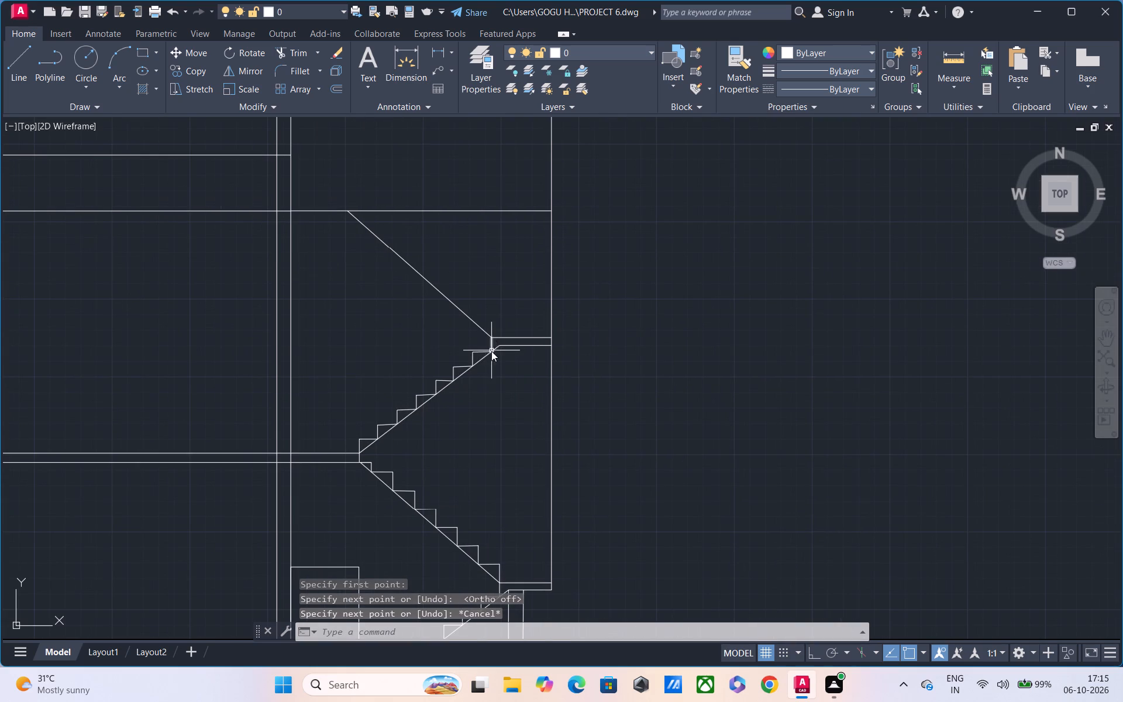
key(space)
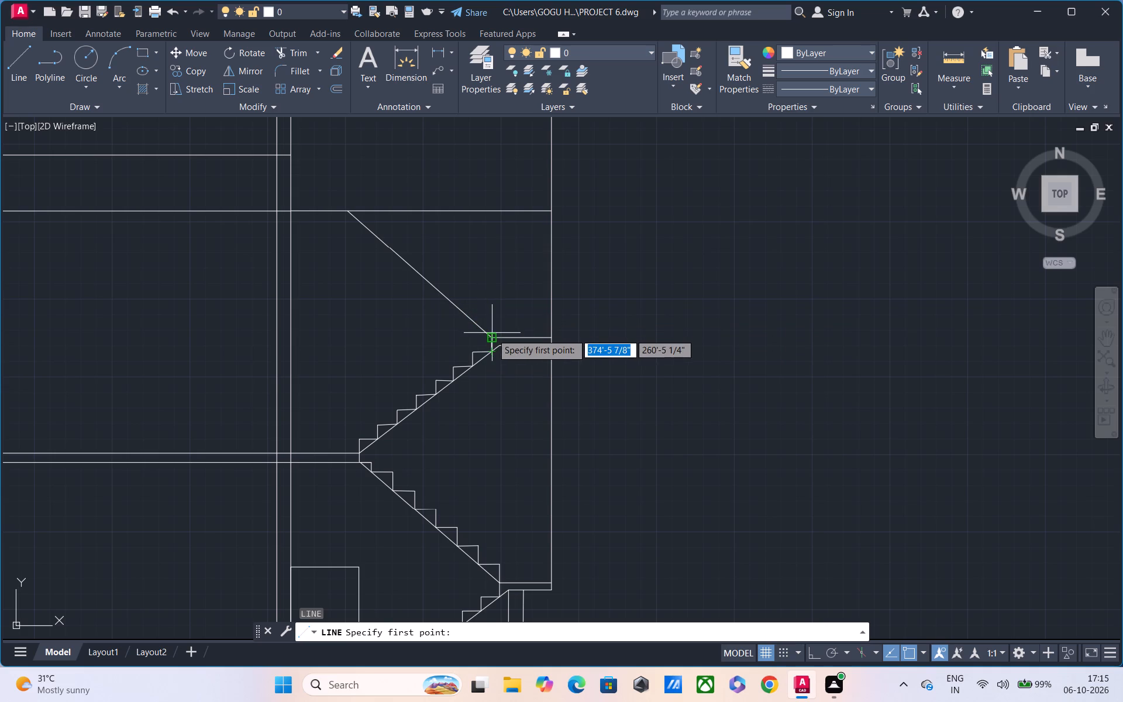
click(492, 333)
key(9)
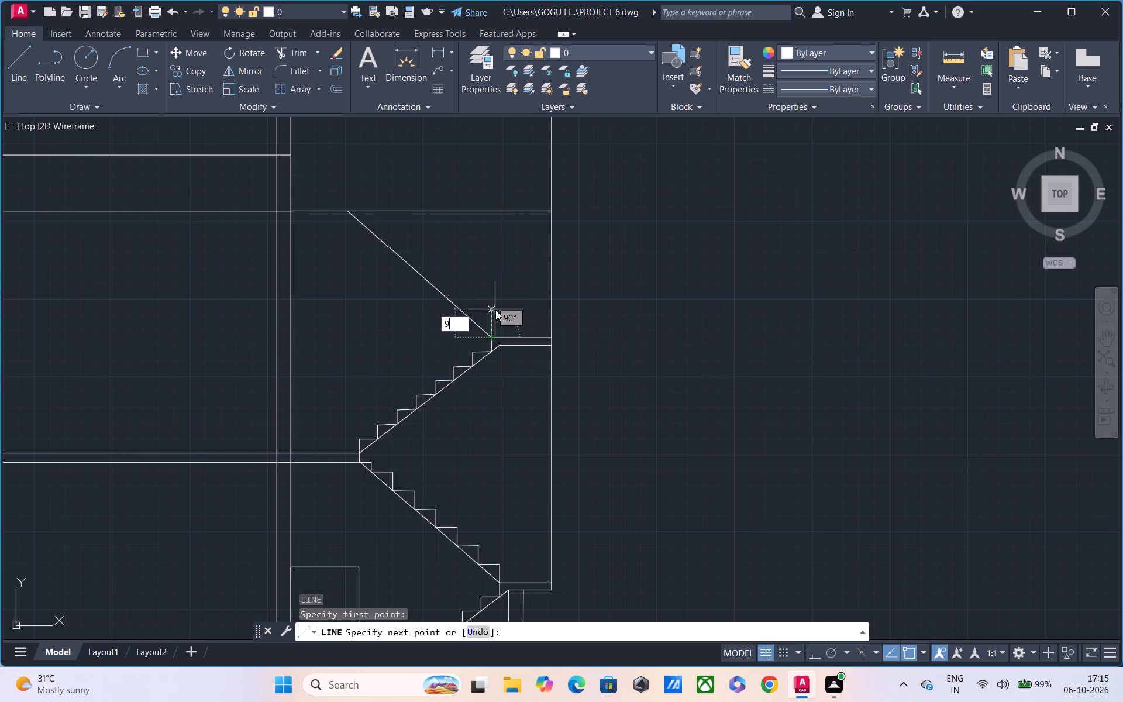
key(BackSpace)
text(1')
key(Return)
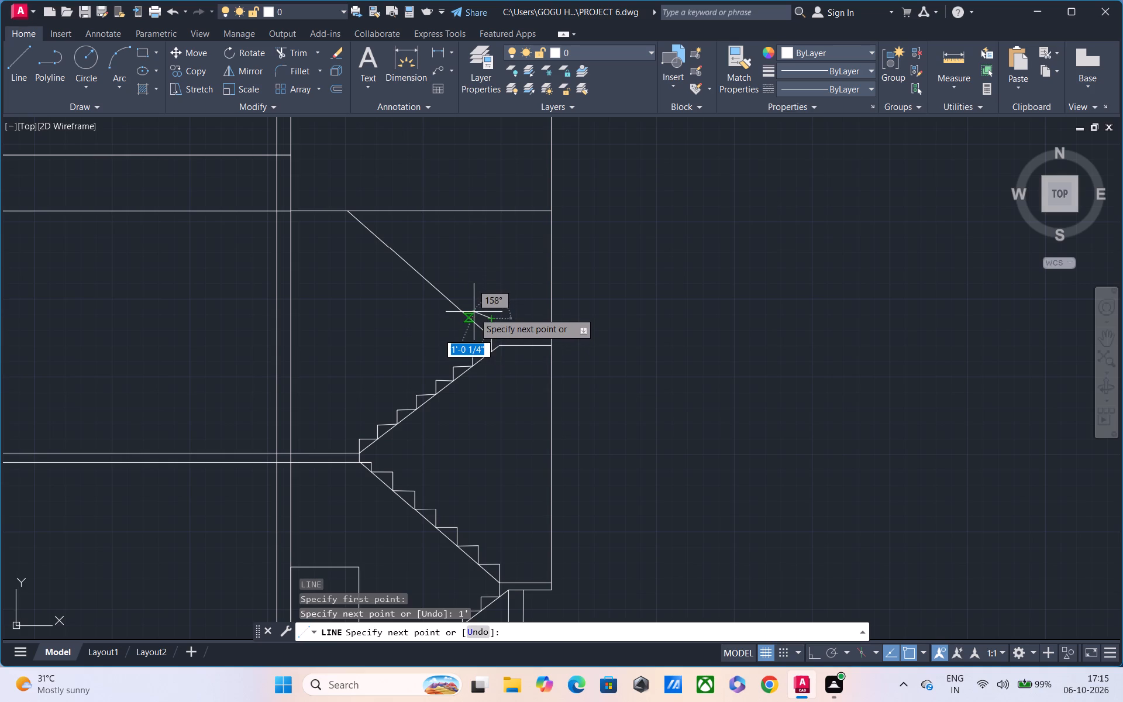
scroll(465, 312, up, 3)
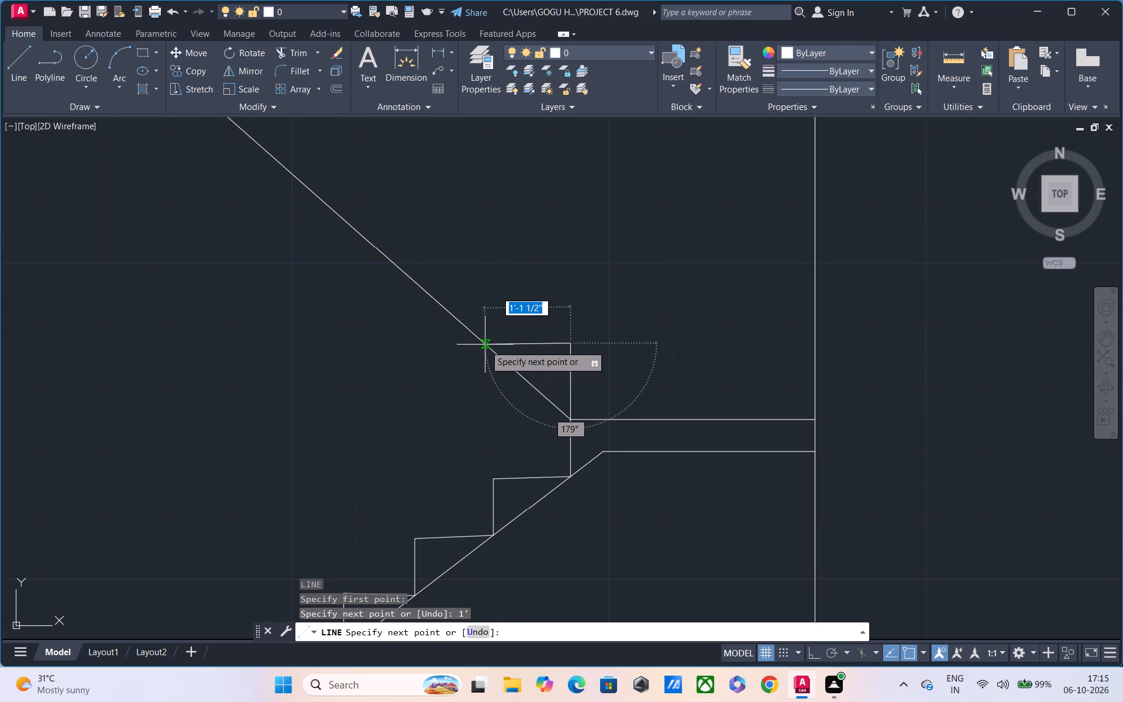
key(F8)
click(485, 344)
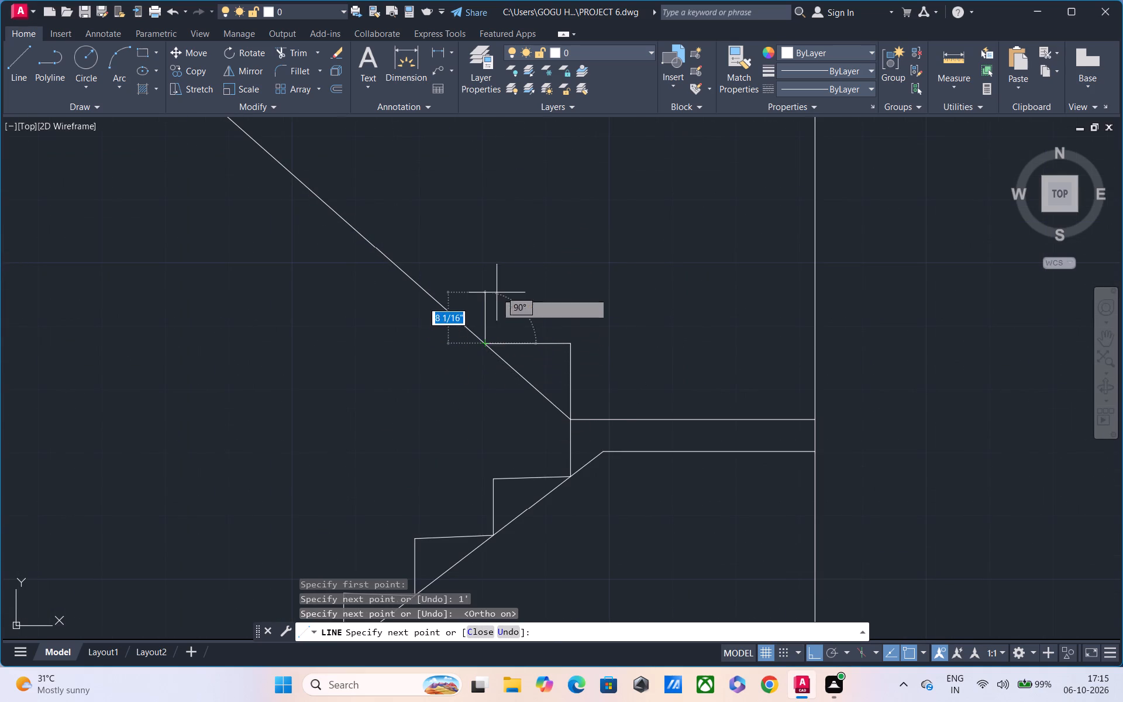
With Ortho on, continue the stepped line up the diagonal with three more steps, each a 1' riser and a tread ending on the diagonal.
middle_drag(497, 291, 502, 331)
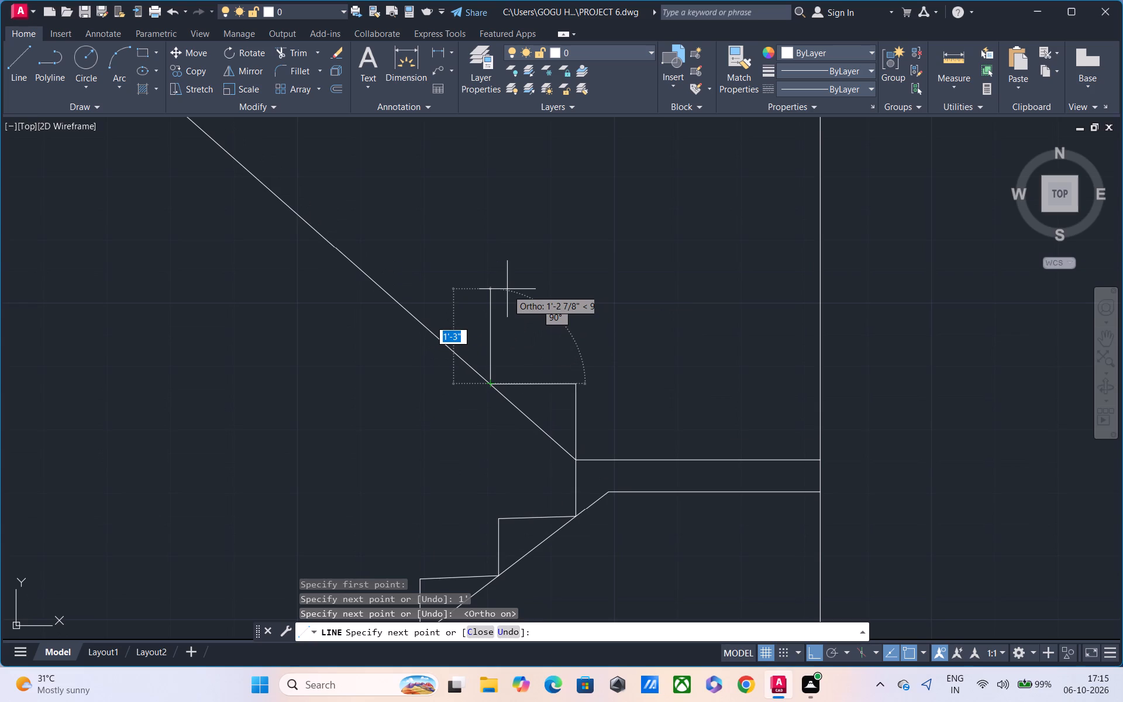
text(1')
key(Return)
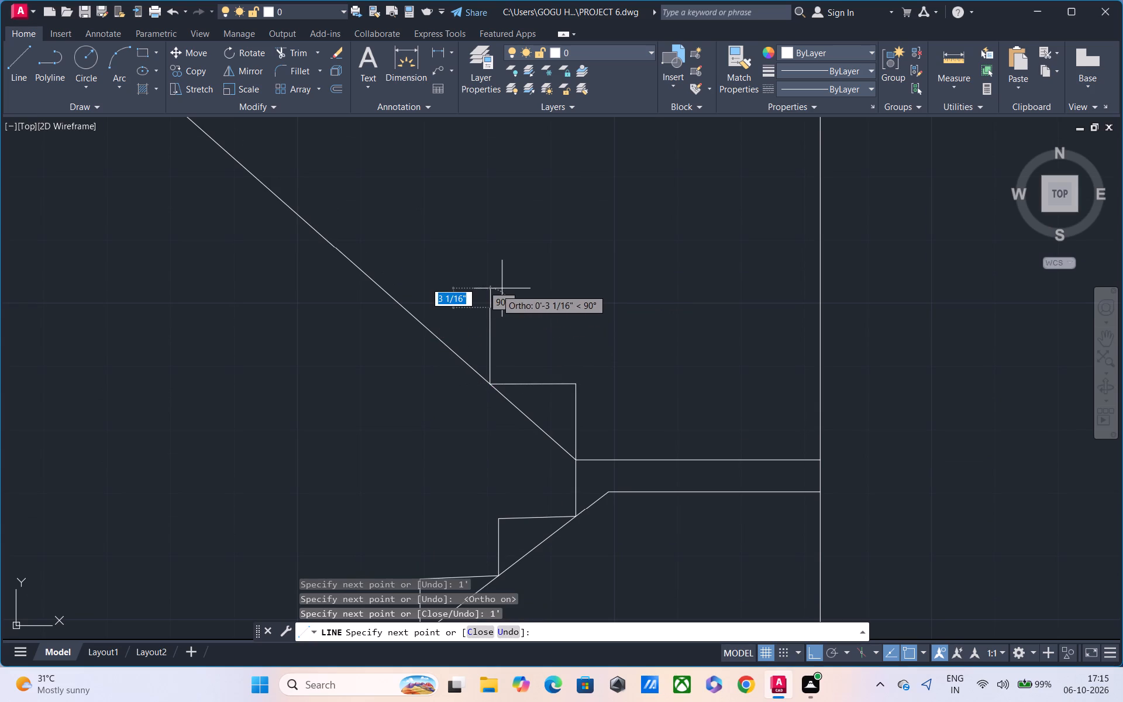
click(407, 302)
text(1')
key(Return)
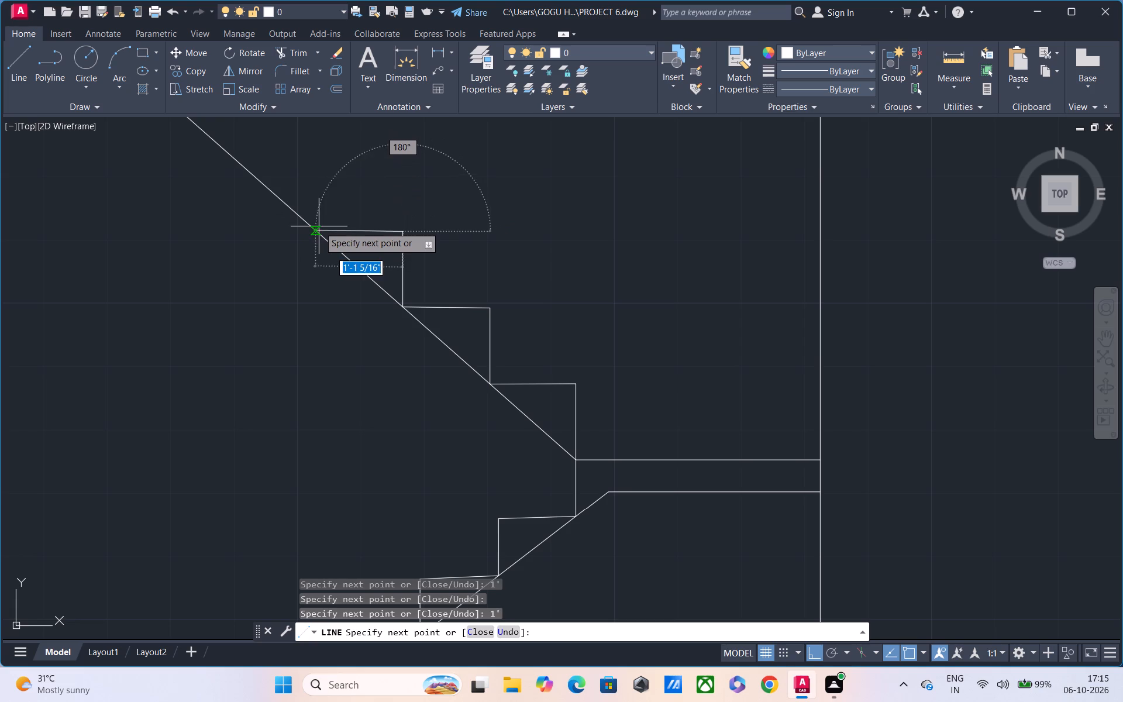
click(321, 229)
text(1')
key(Return)
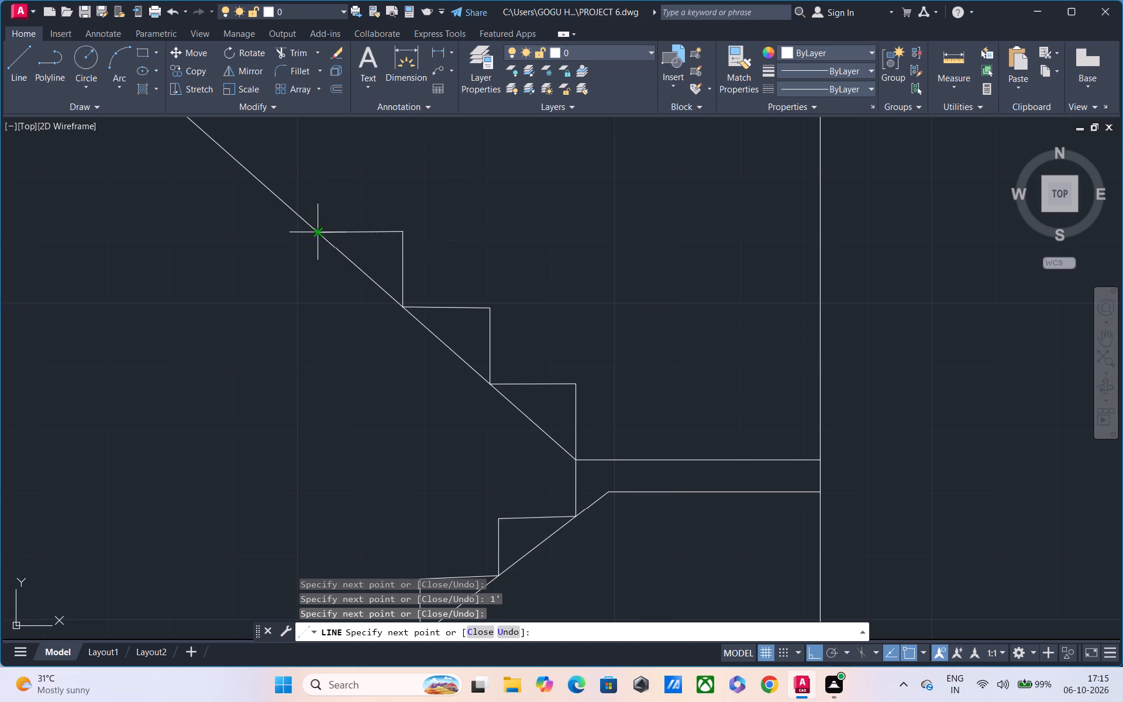
middle_drag(309, 143, 341, 219)
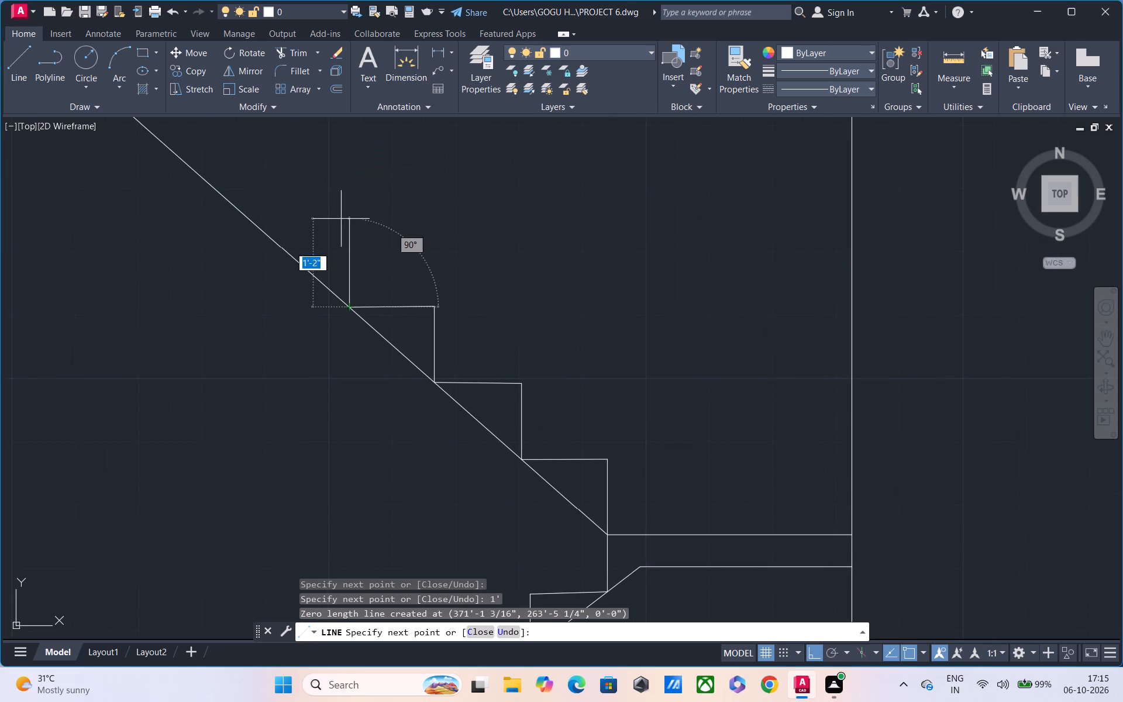
text(1')
key(Return)
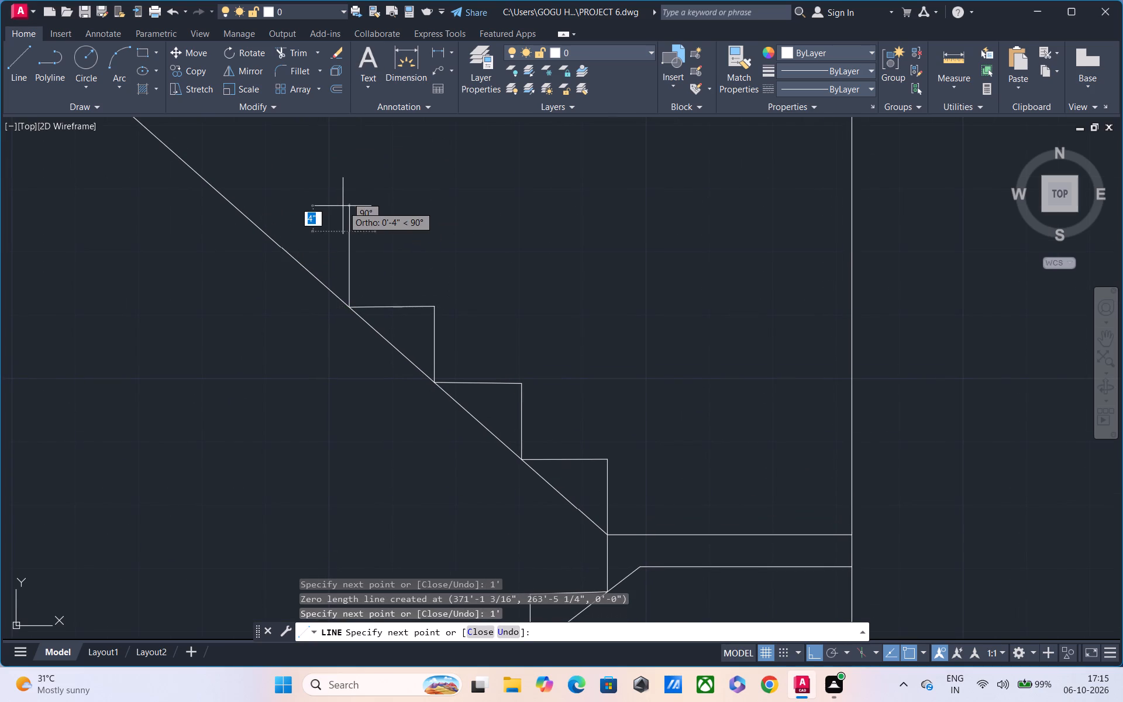
click(266, 227)
Add two more steps with 1' risers and treads to the diagonal, plus a final vertical riser up to the roof slab line.
text(1')
key(Return)
scroll(292, 187, down, 1)
middle_drag(289, 268, 315, 396)
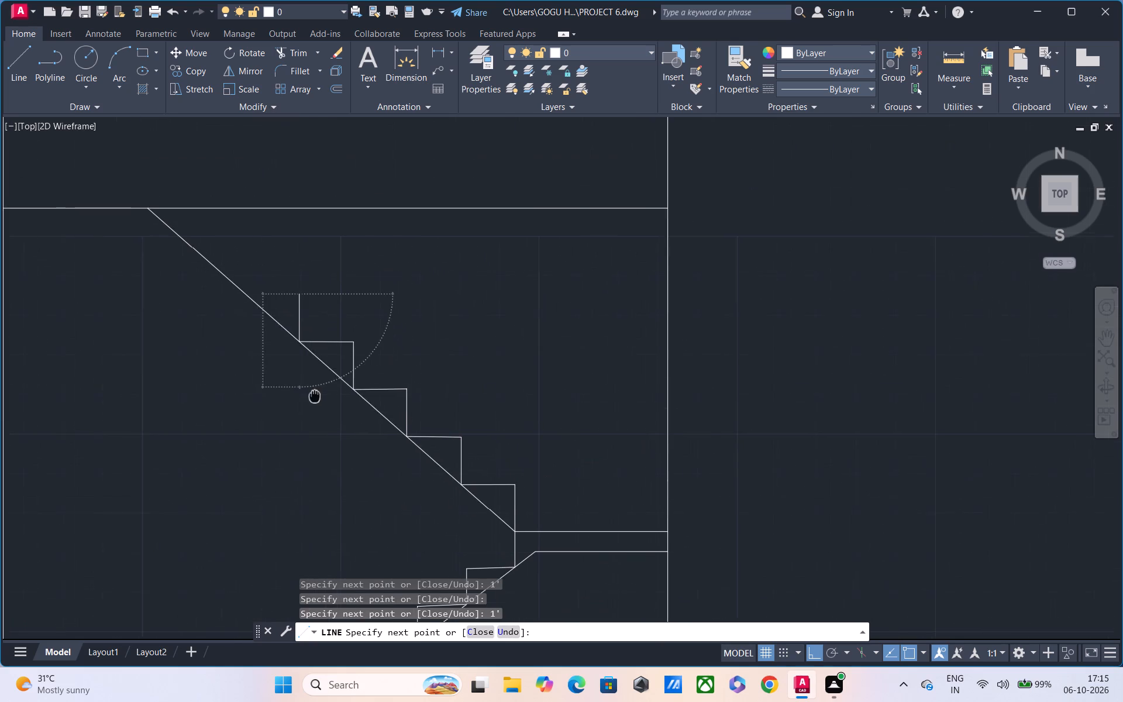
middle_drag(315, 396, 316, 397)
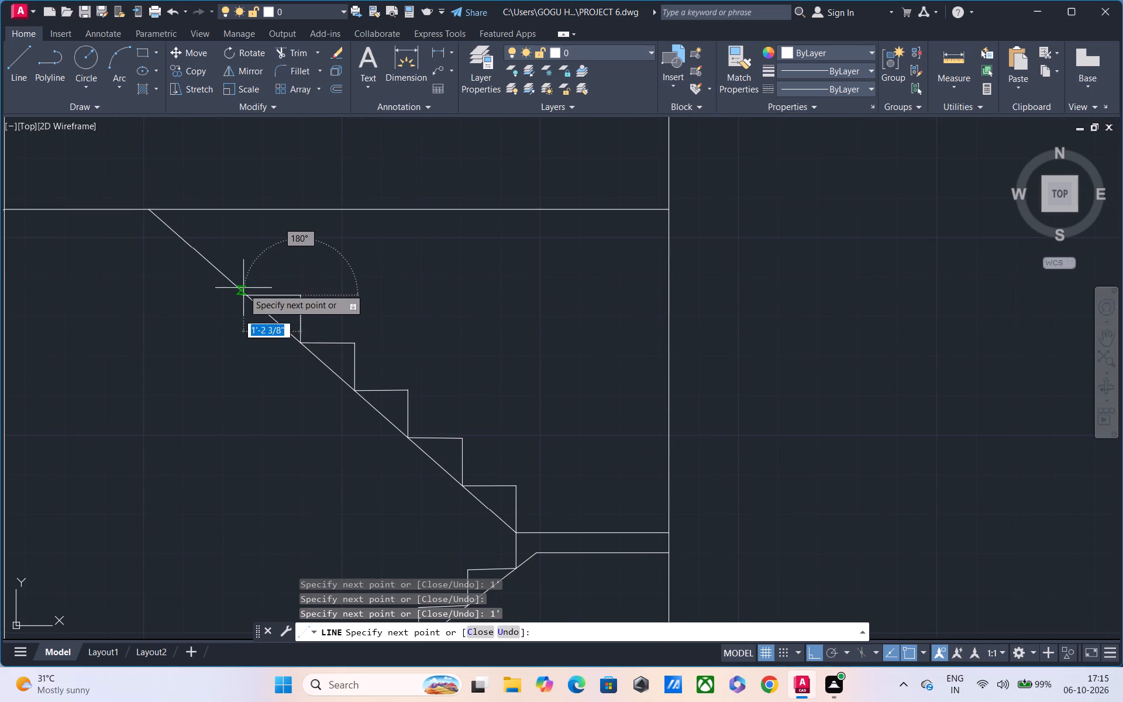
click(247, 295)
text(1')
key(Return)
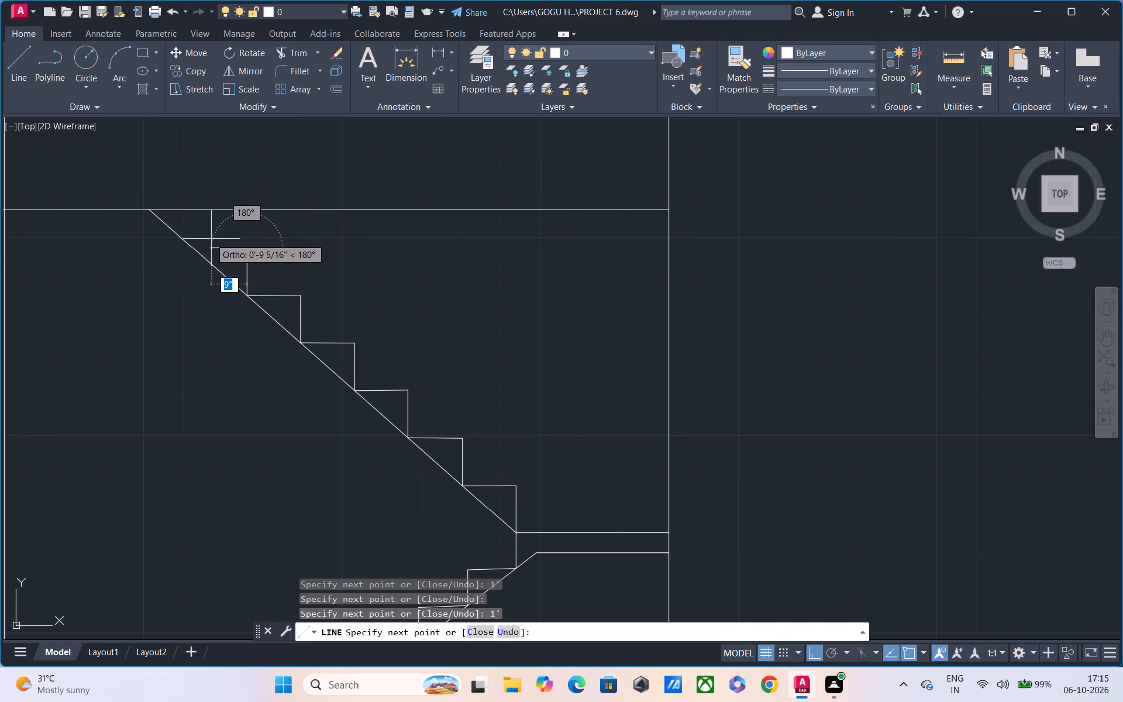
click(196, 250)
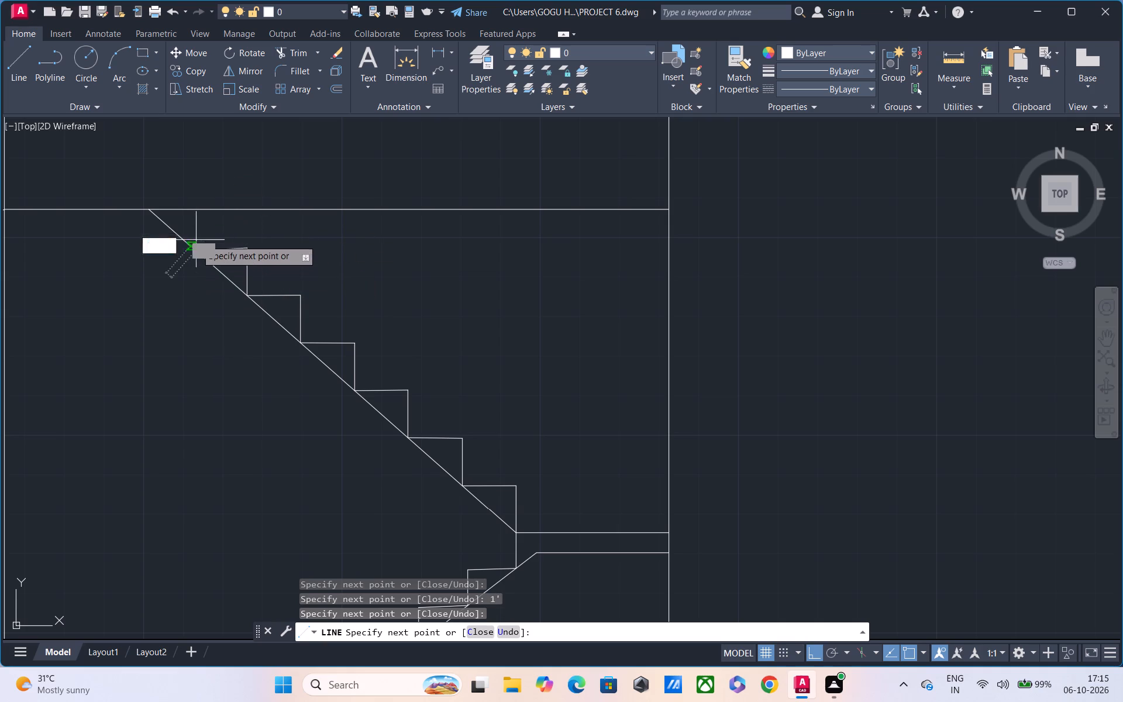
click(196, 209)
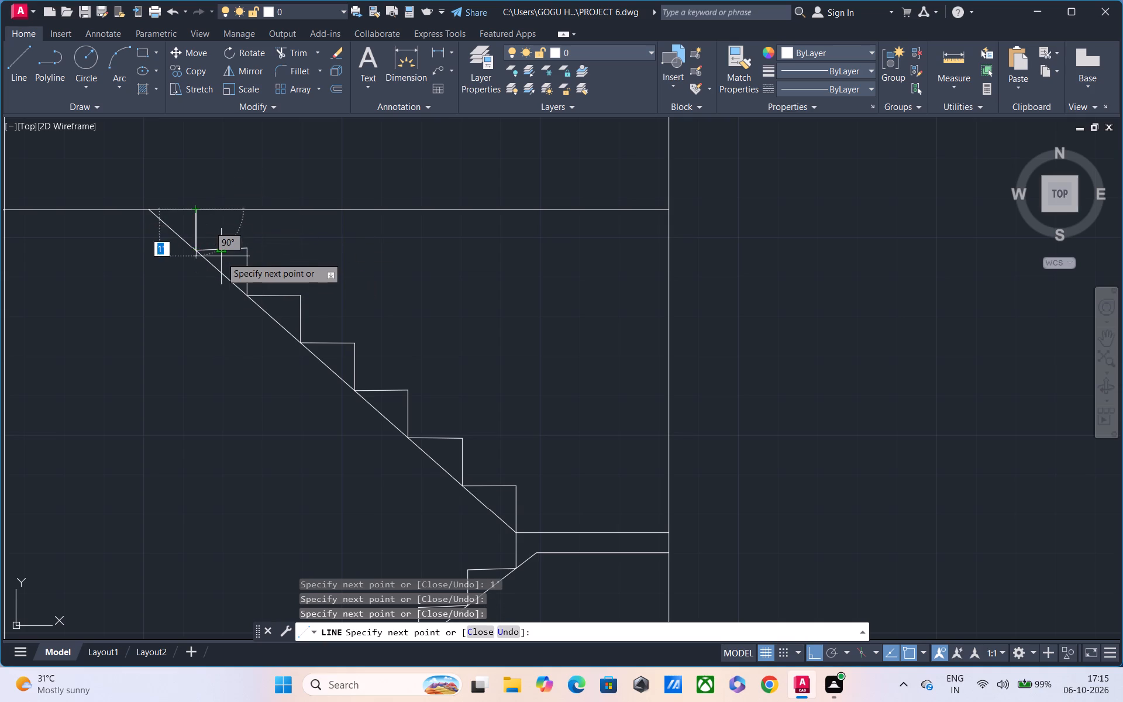
scroll(232, 252, down, 2)
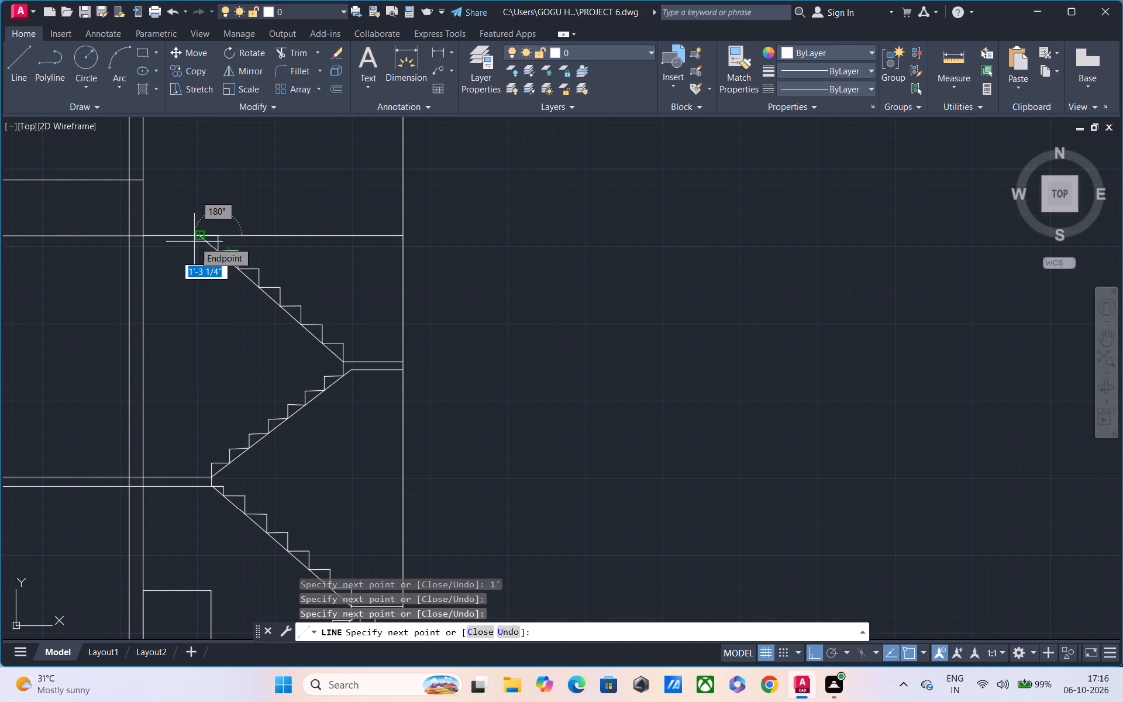
key(Escape)
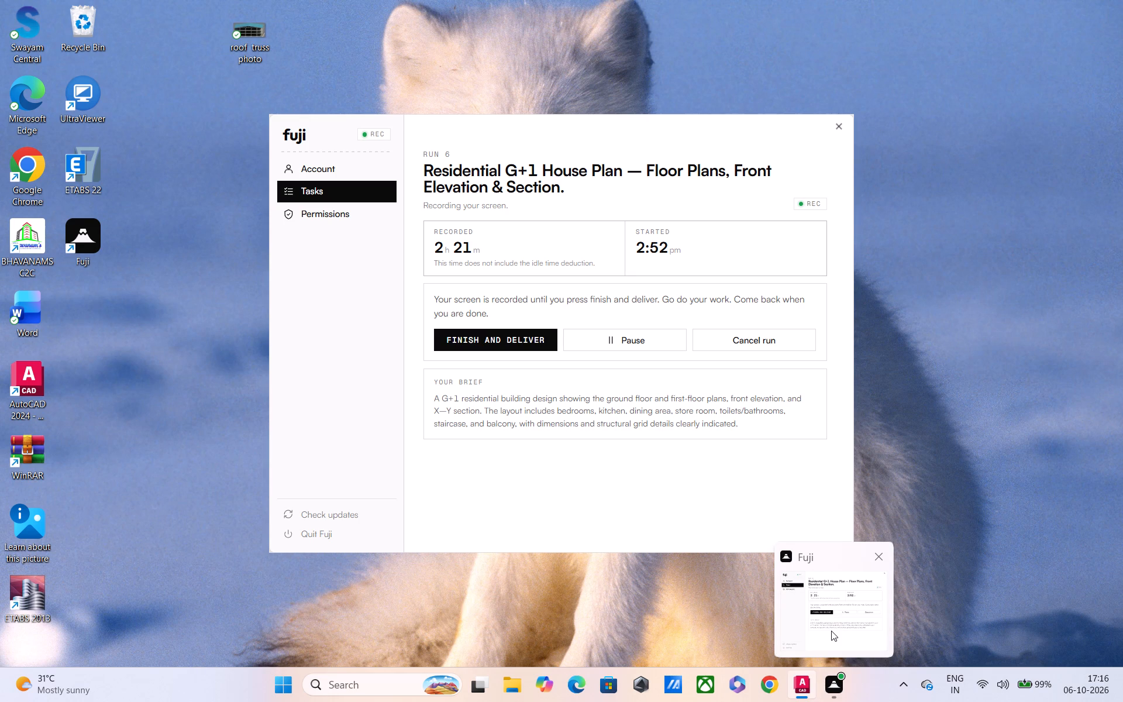
Trim away the roof slab line above the top stair flight, between the last riser and the outer wall.
scroll(558, 552, down, 1)
middle_drag(560, 553, 585, 552)
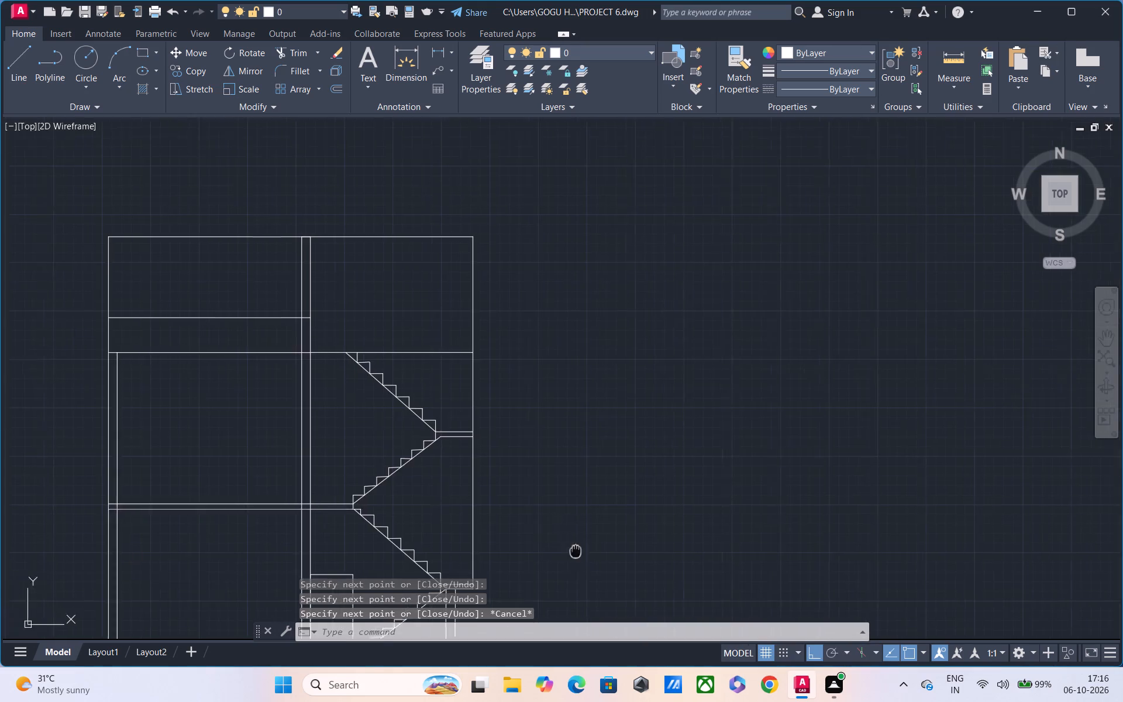
middle_drag(585, 552, 682, 494)
middle_drag(649, 504, 636, 585)
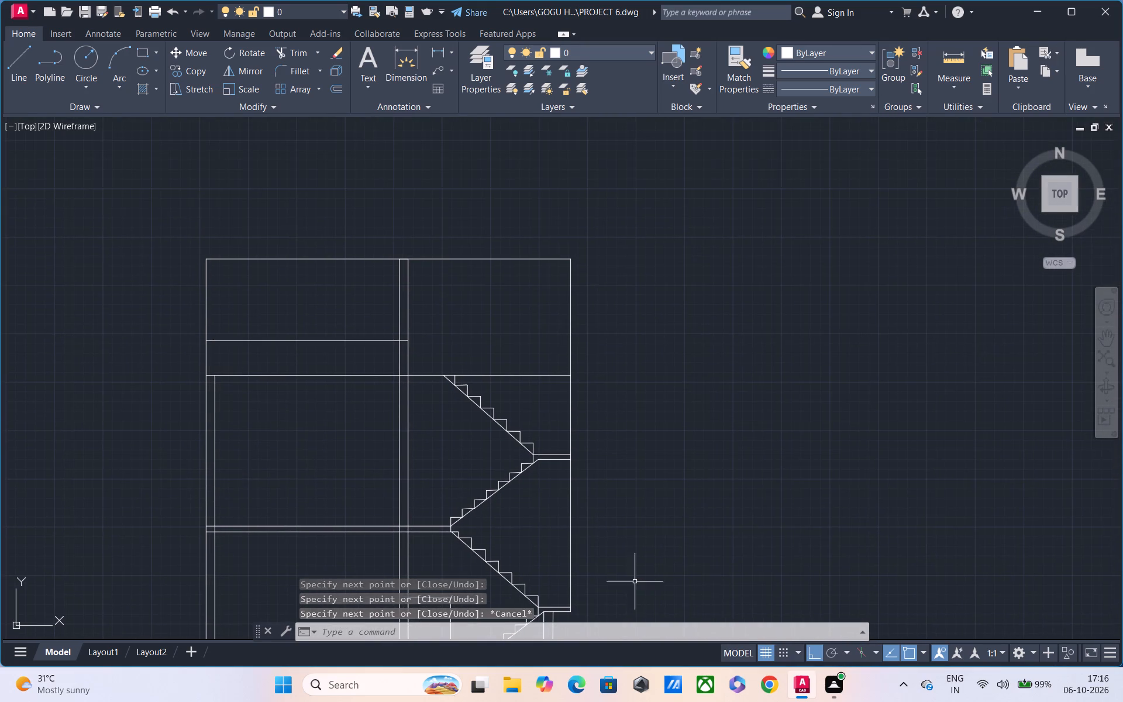
scroll(629, 556, down, 1)
middle_drag(584, 543, 540, 613)
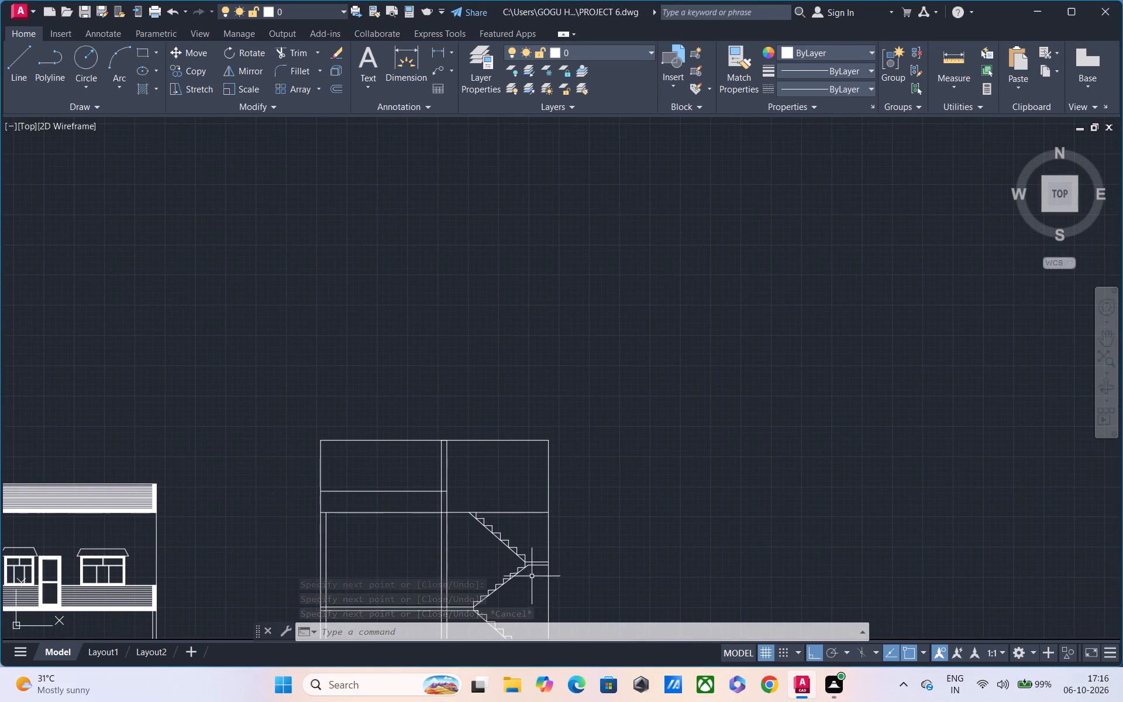
middle_drag(528, 586, 517, 603)
middle_drag(515, 558, 505, 521)
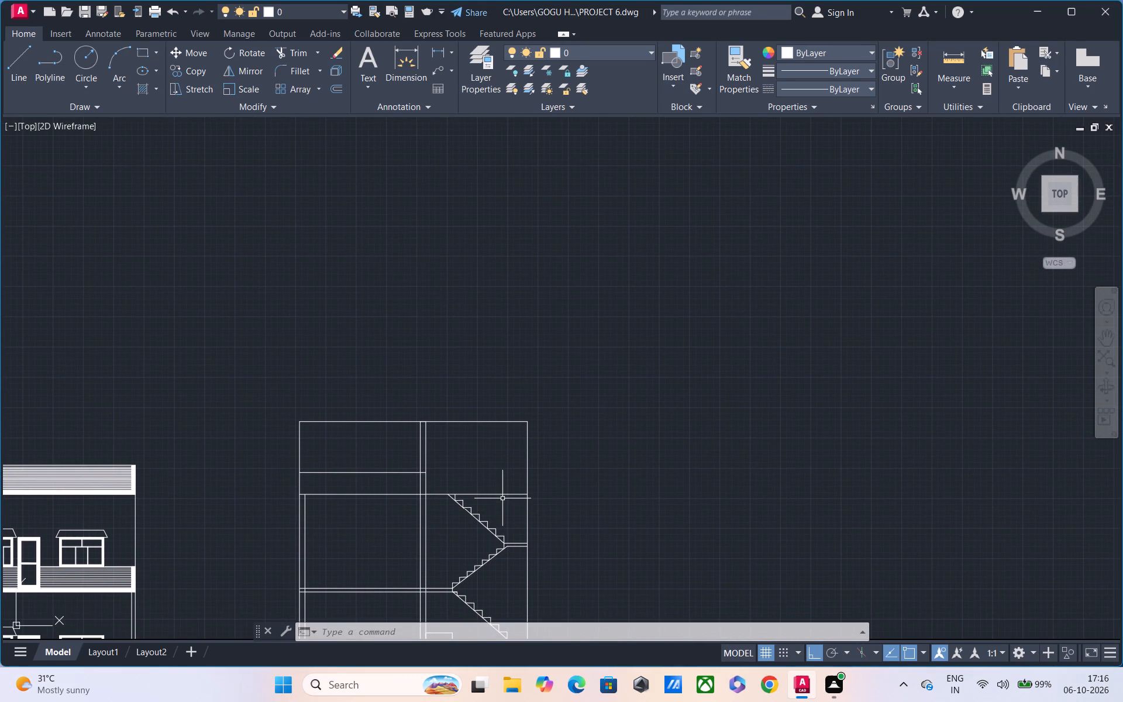
middle_drag(500, 523, 498, 542)
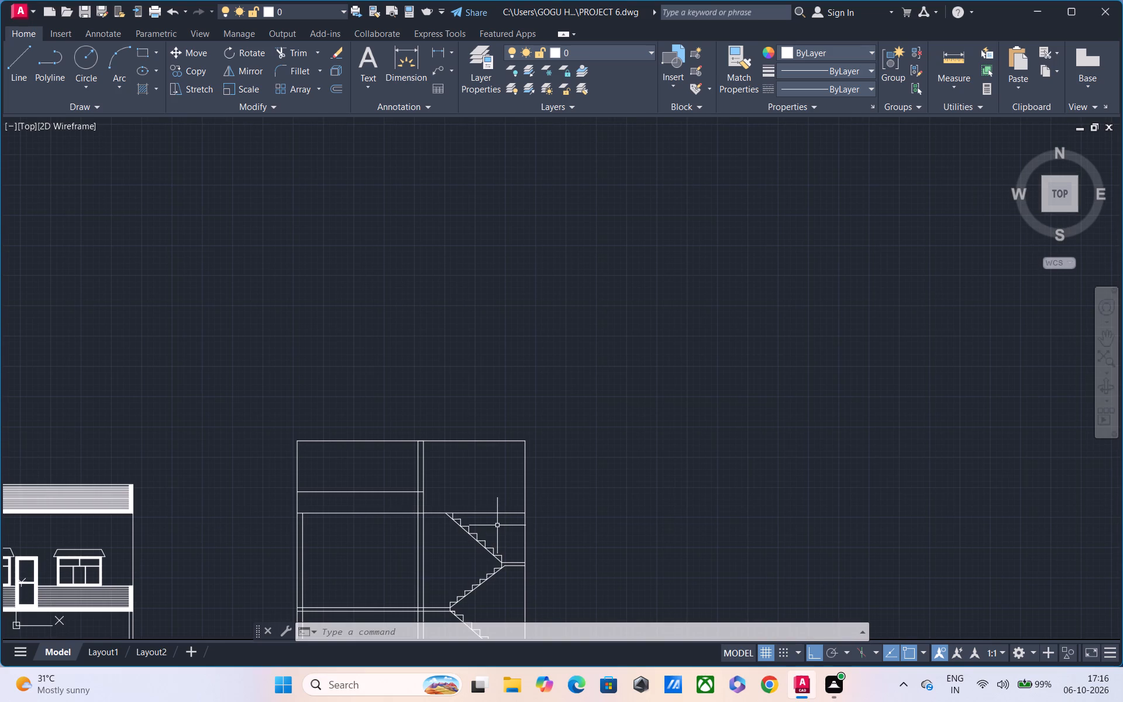
text(TR)
key(space)
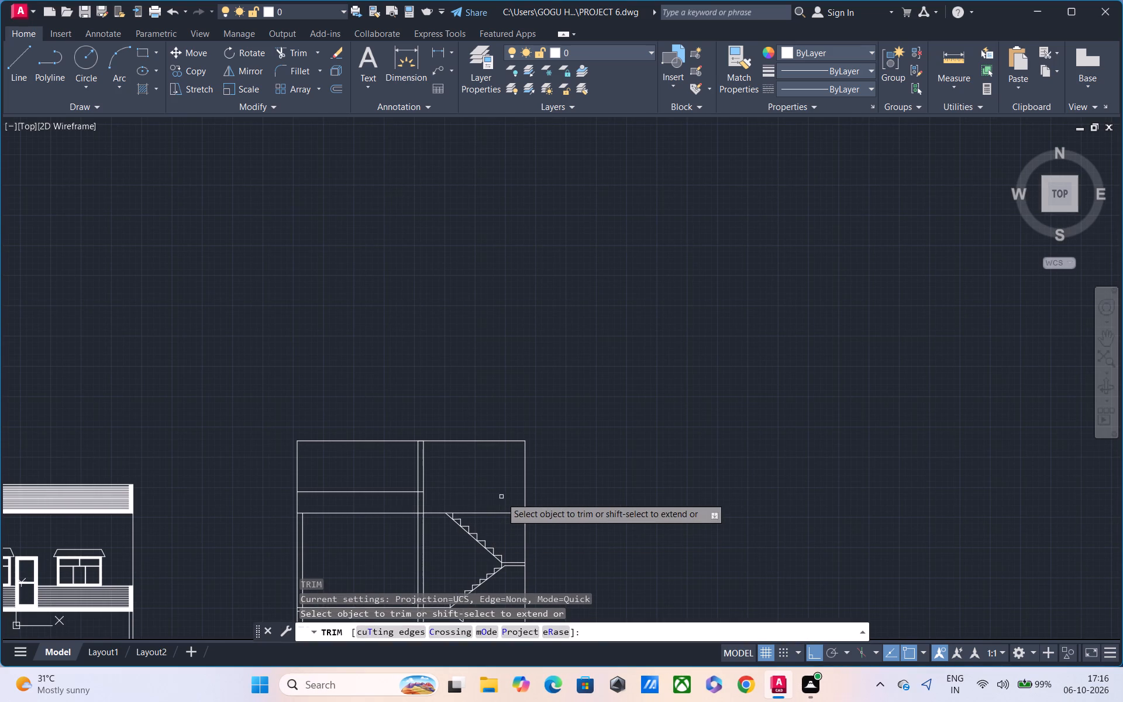
drag(501, 497, 505, 529)
Draw a flat rectangle about 2'-8" long along the roof slab line, from beside the stair top to the inner wall.
middle_drag(505, 521, 539, 446)
scroll(539, 445, down, 1)
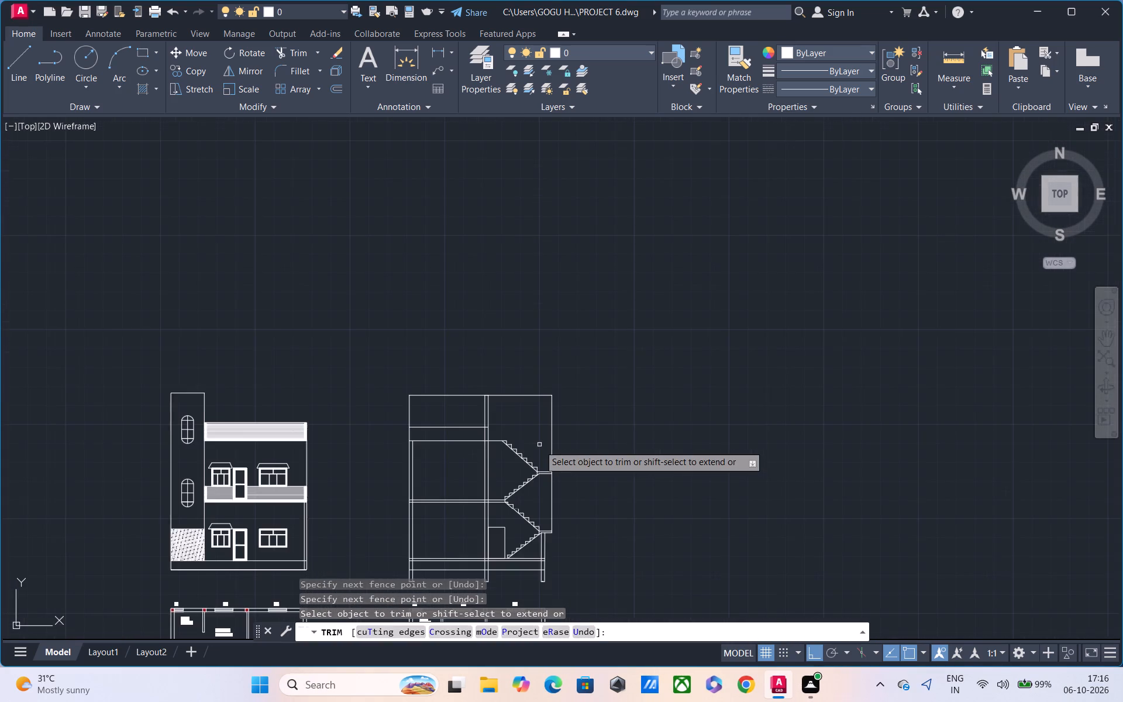
middle_drag(541, 448, 560, 481)
middle_drag(530, 484, 537, 504)
scroll(528, 498, up, 2)
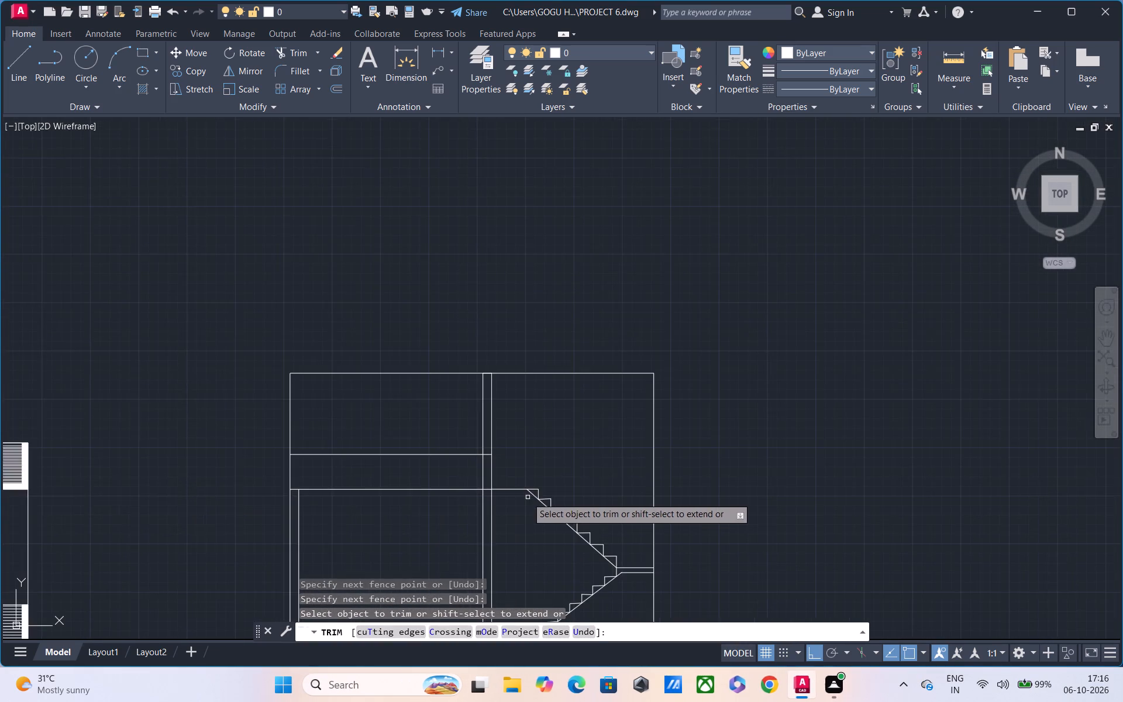
scroll(523, 490, up, 3)
middle_drag(521, 477, 529, 467)
text(REV)
key(Escape)
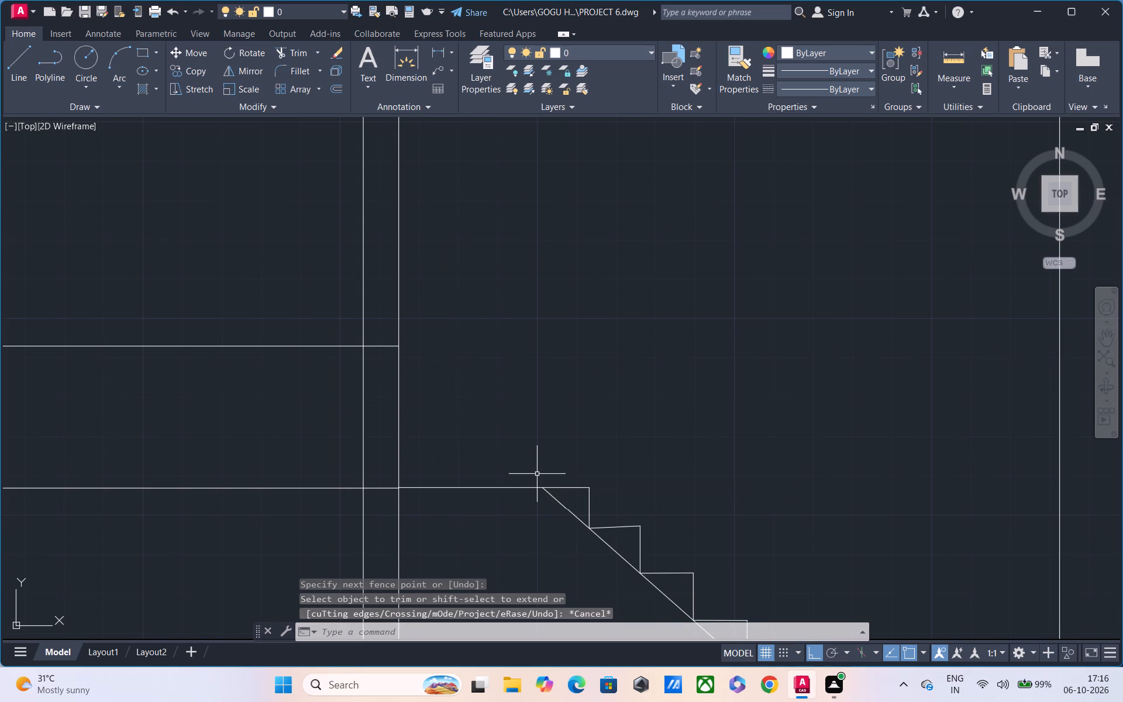
text(REC)
key(space)
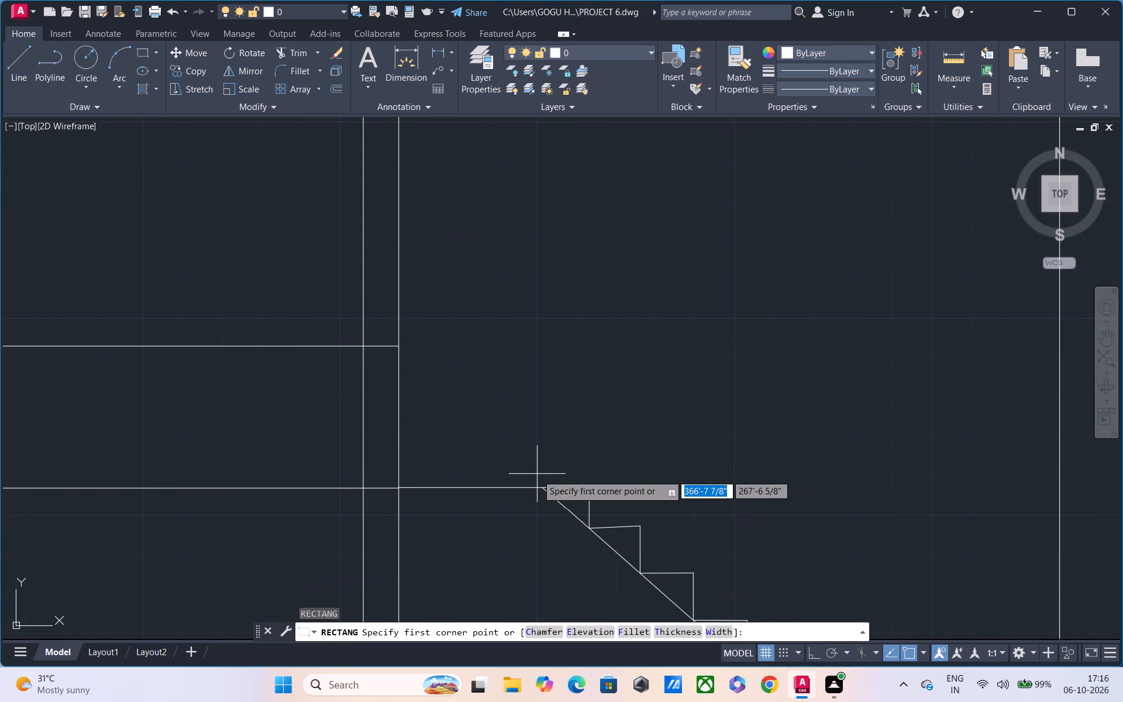
click(531, 486)
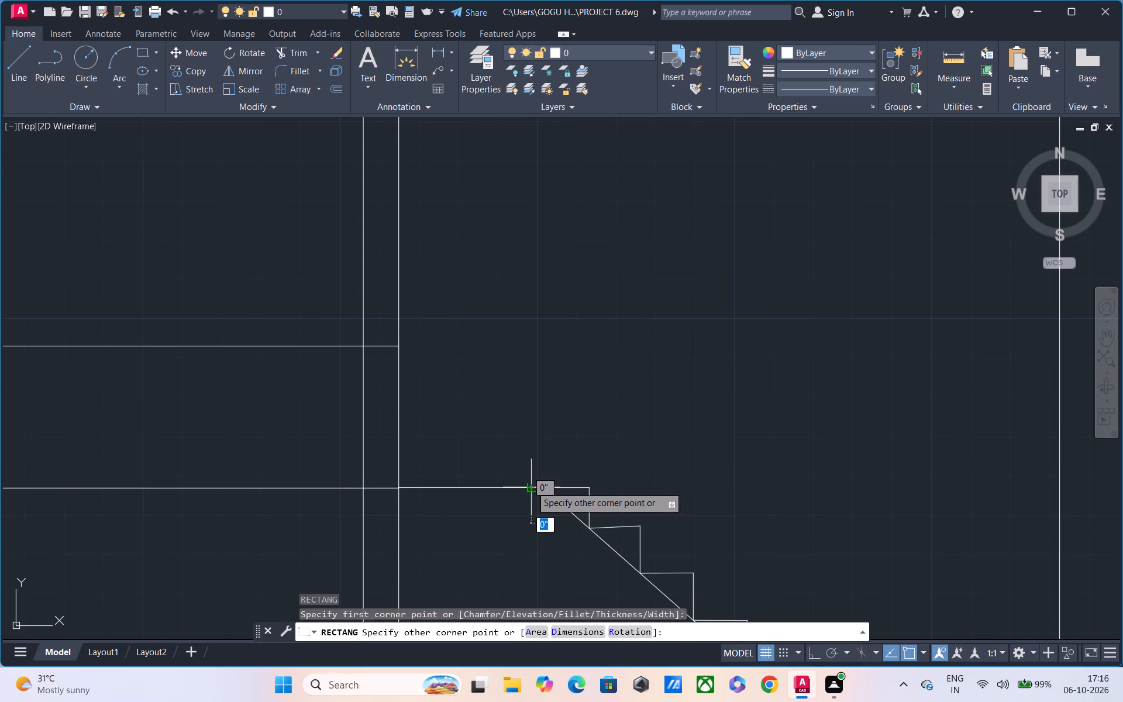
click(409, 484)
middle_drag(458, 500, 438, 528)
scroll(419, 481, down, 1)
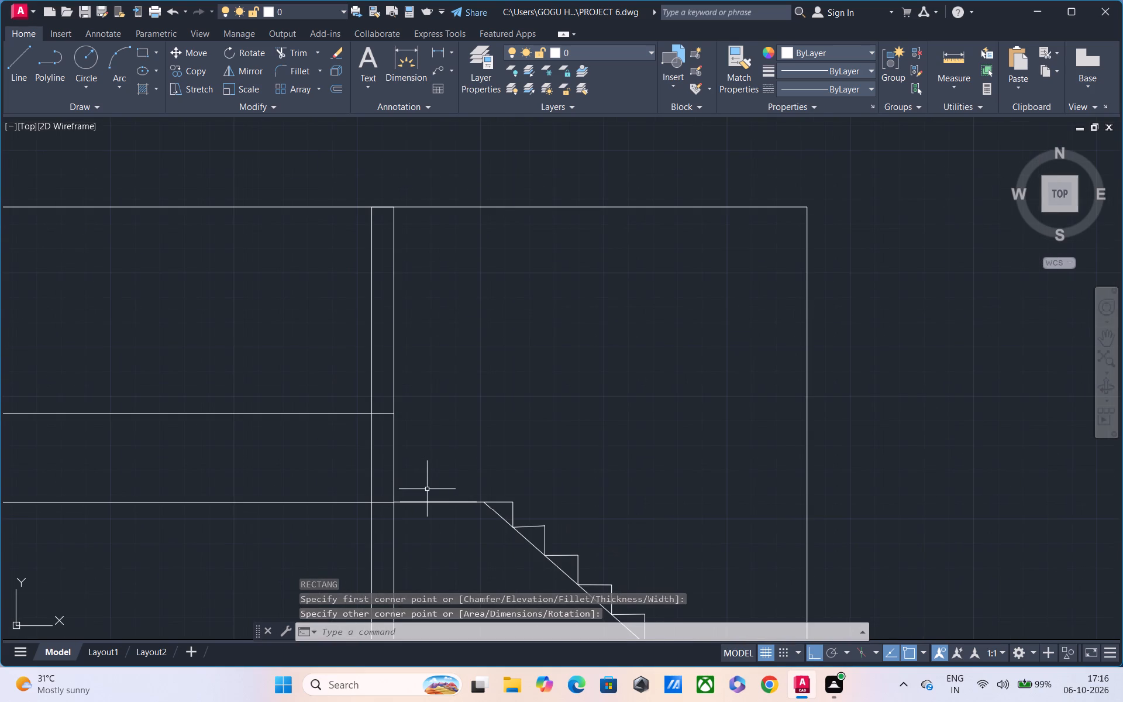
Draw the roof-level door as an upright rectangle on the slab line, from near the stair top to the inner wall face.
text(REC)
key(space)
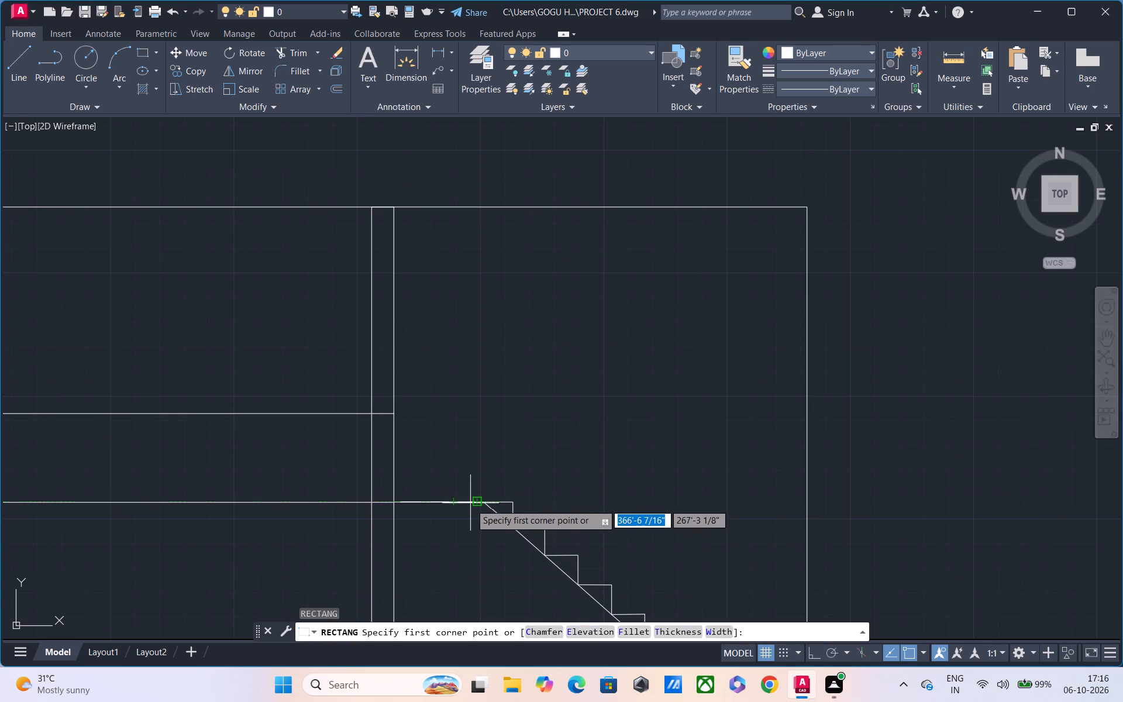
click(473, 505)
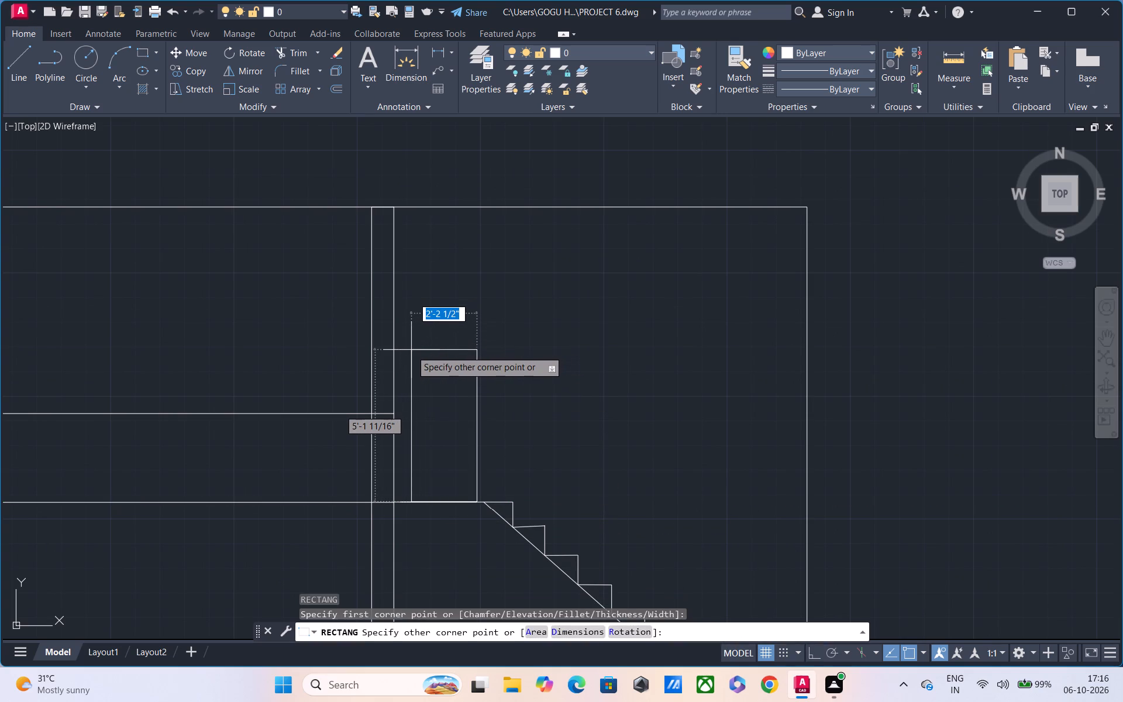
middle_drag(415, 356, 421, 395)
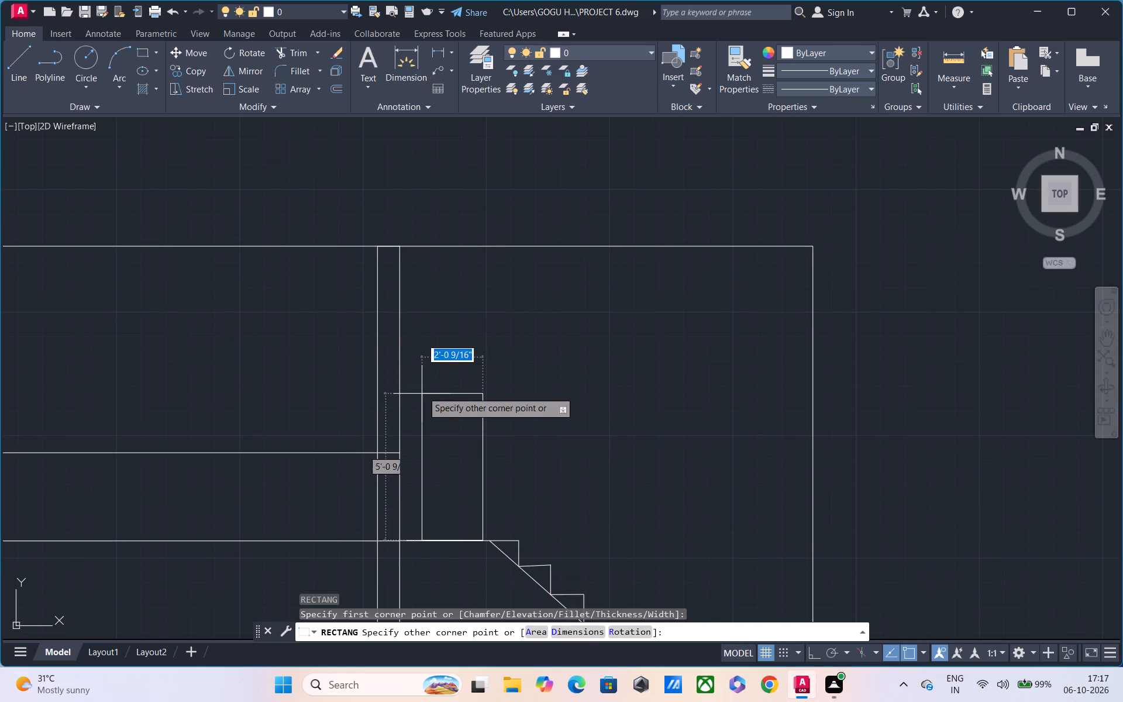
click(404, 317)
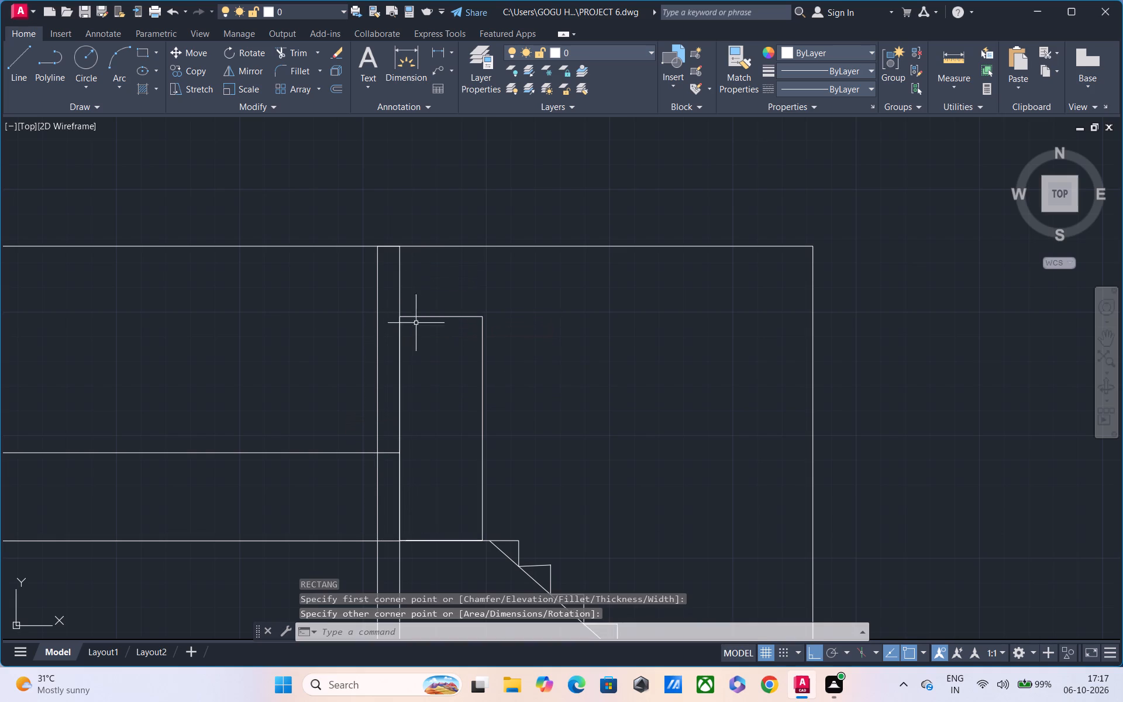
Offset the roof-level door rectangle 3" inward to form the door frame.
middle_drag(453, 369, 432, 365)
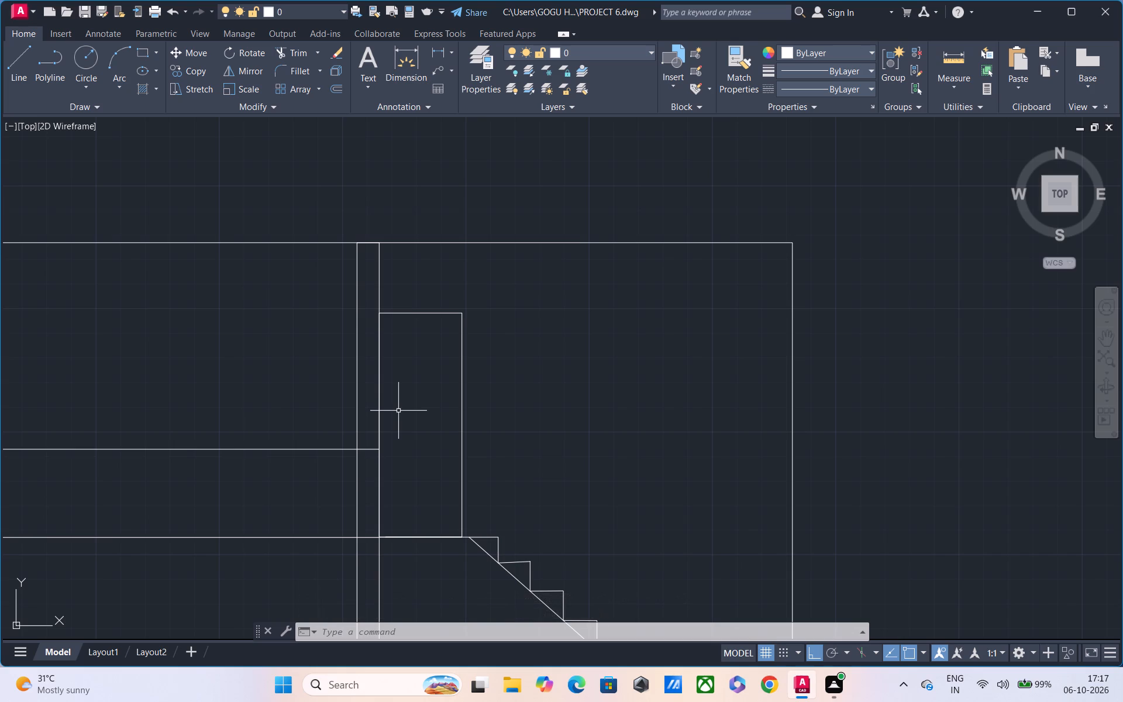
text(O)
key(space)
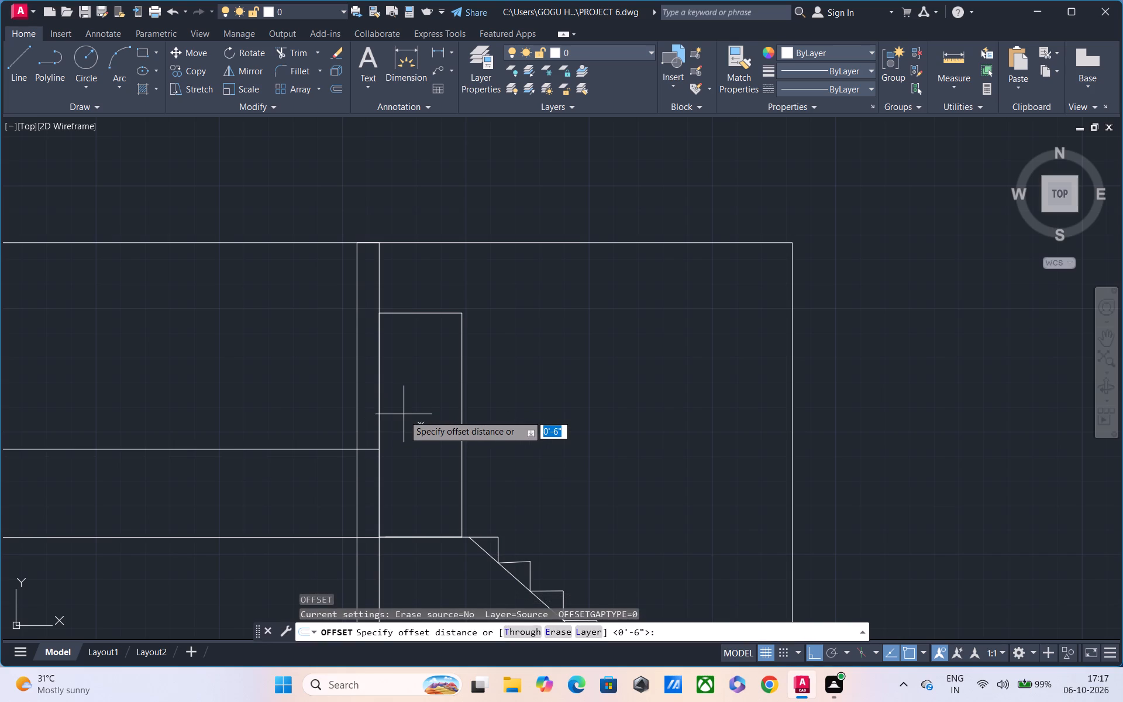
key(0)
key(BackSpace)
text(3")
key(Return)
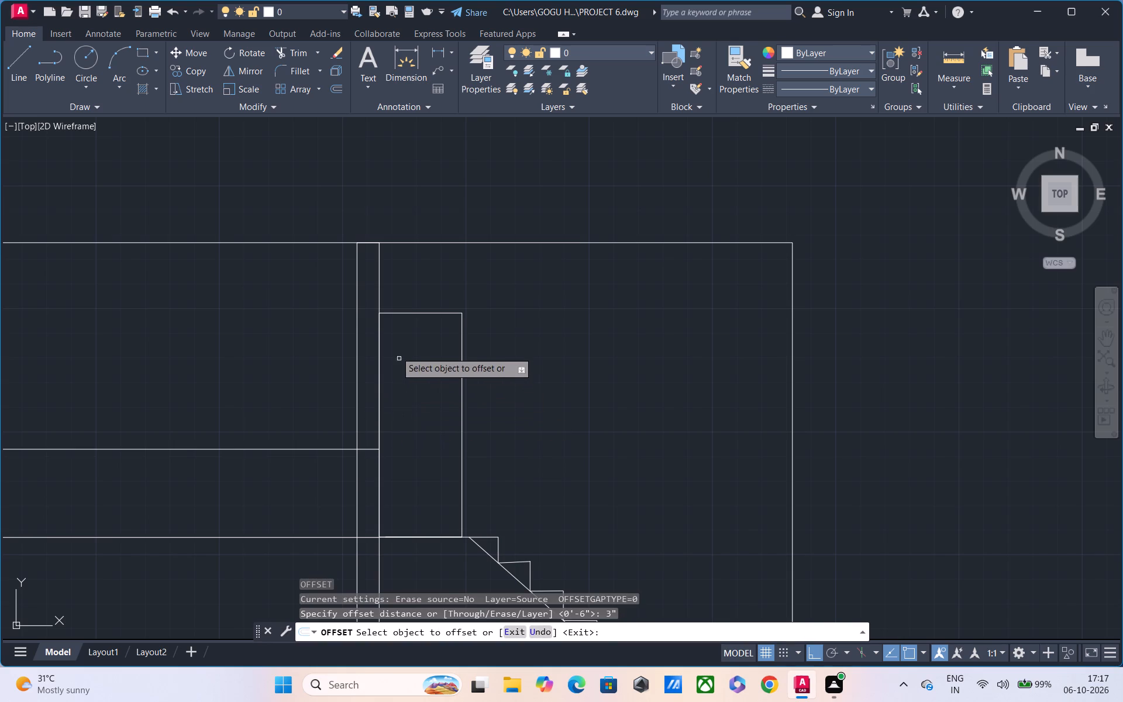
click(413, 312)
click(413, 369)
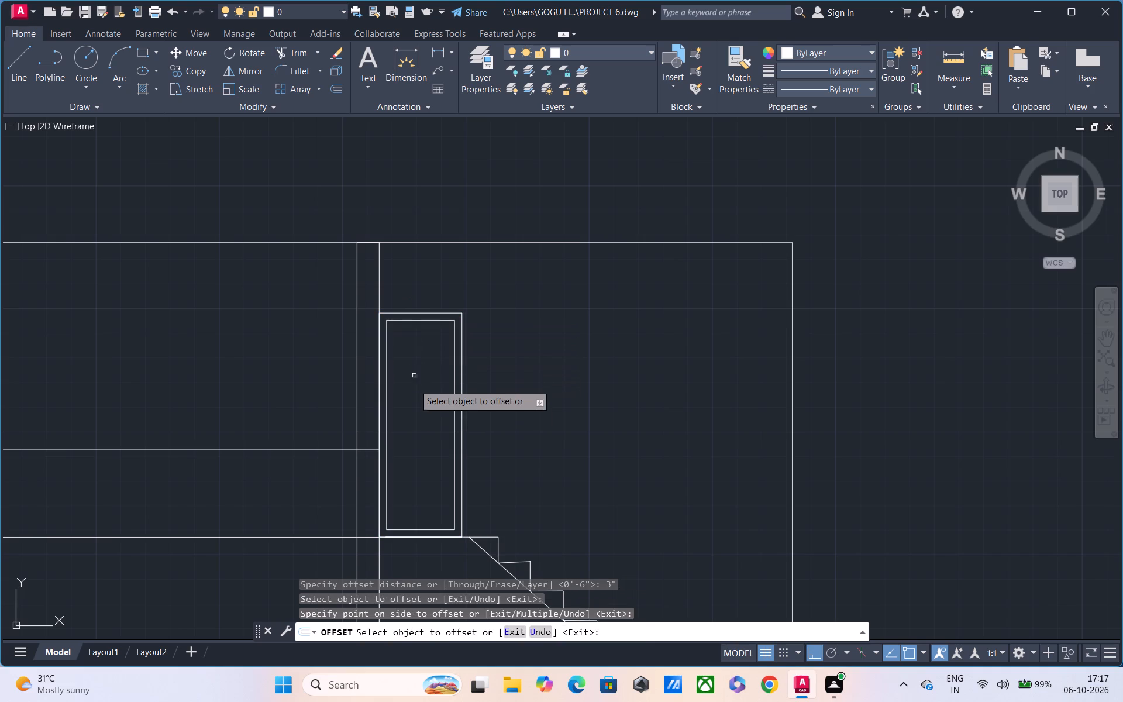
Draw a horizontal line across the inner door rectangle at mid-height, between the midpoints of its two sides.
text(L)
key(space)
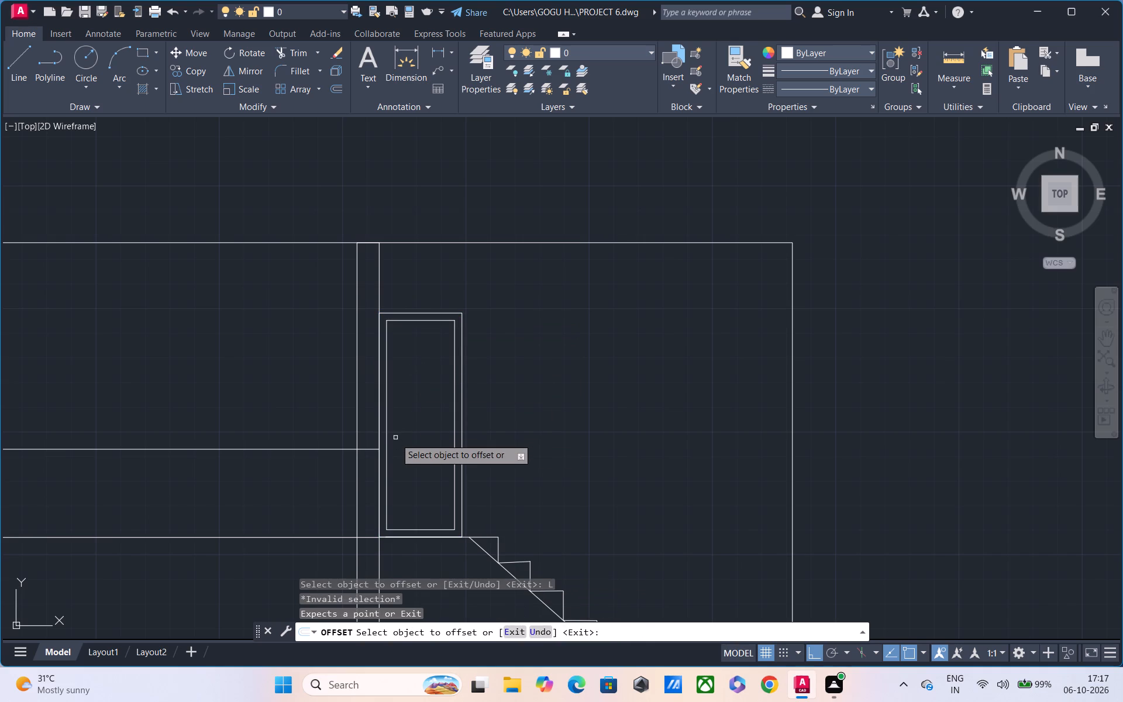
key(Escape)
text(L)
key(space)
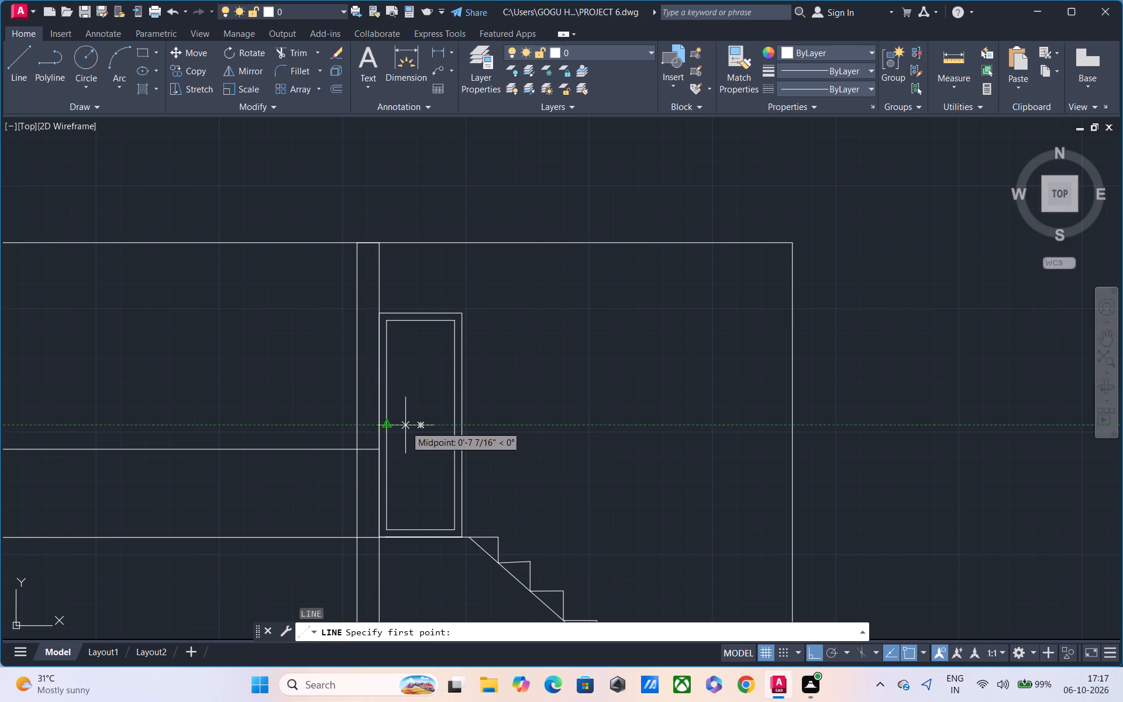
click(385, 425)
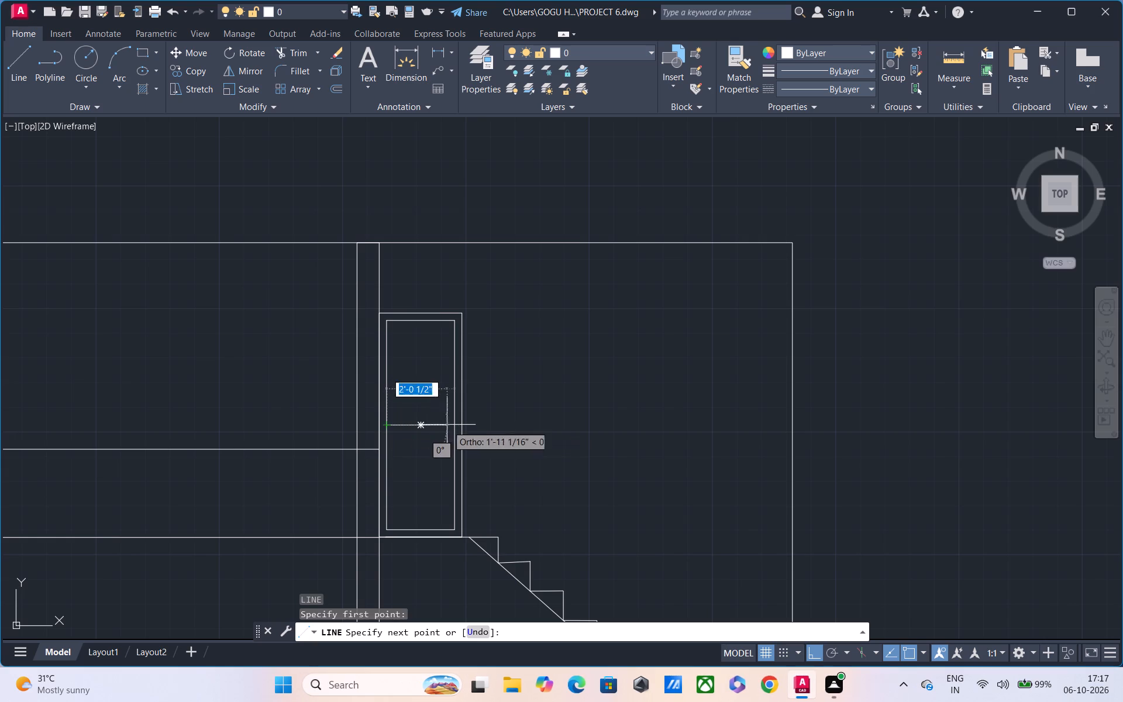
click(454, 425)
key(Escape)
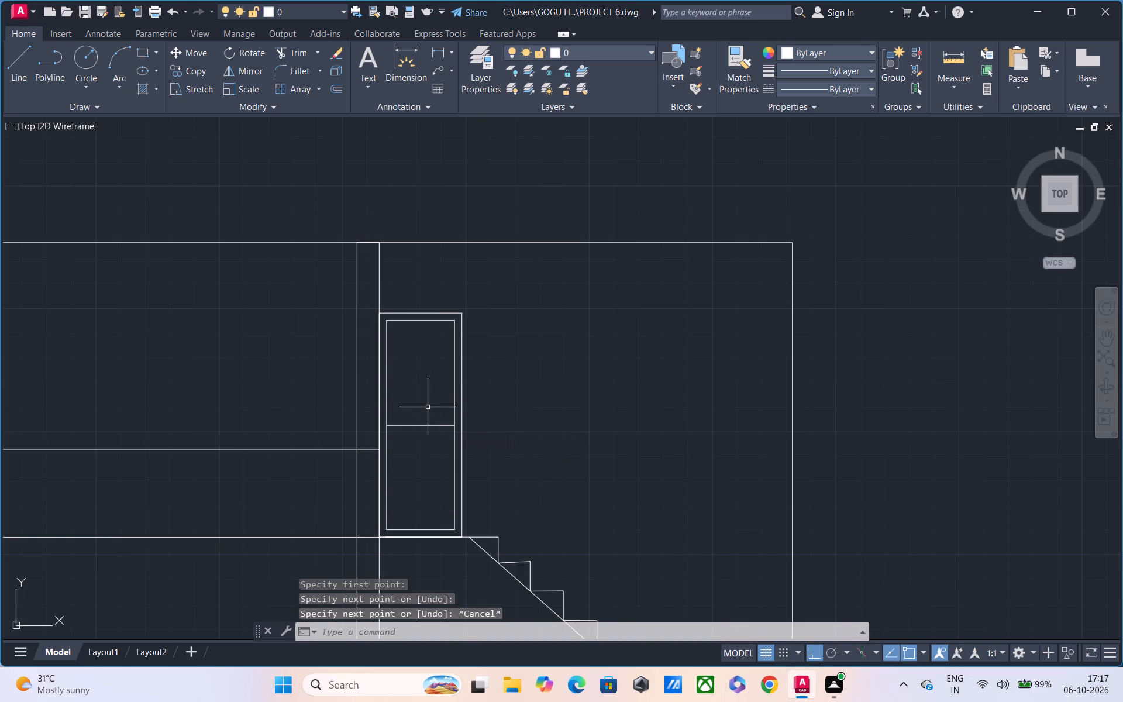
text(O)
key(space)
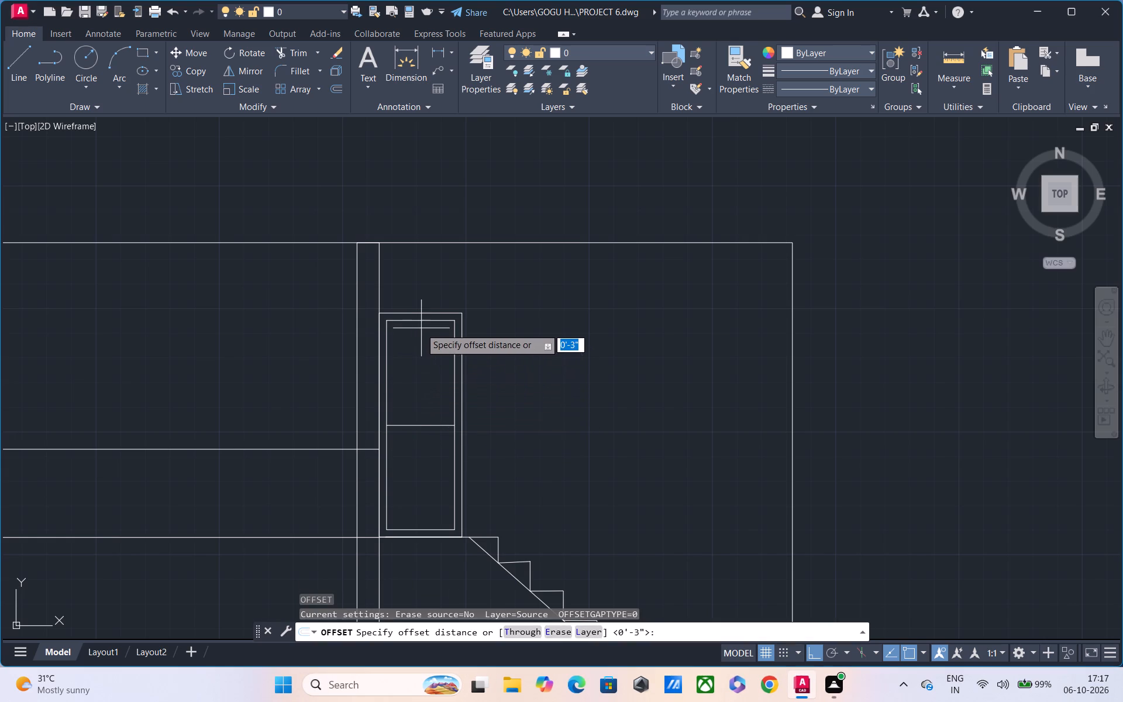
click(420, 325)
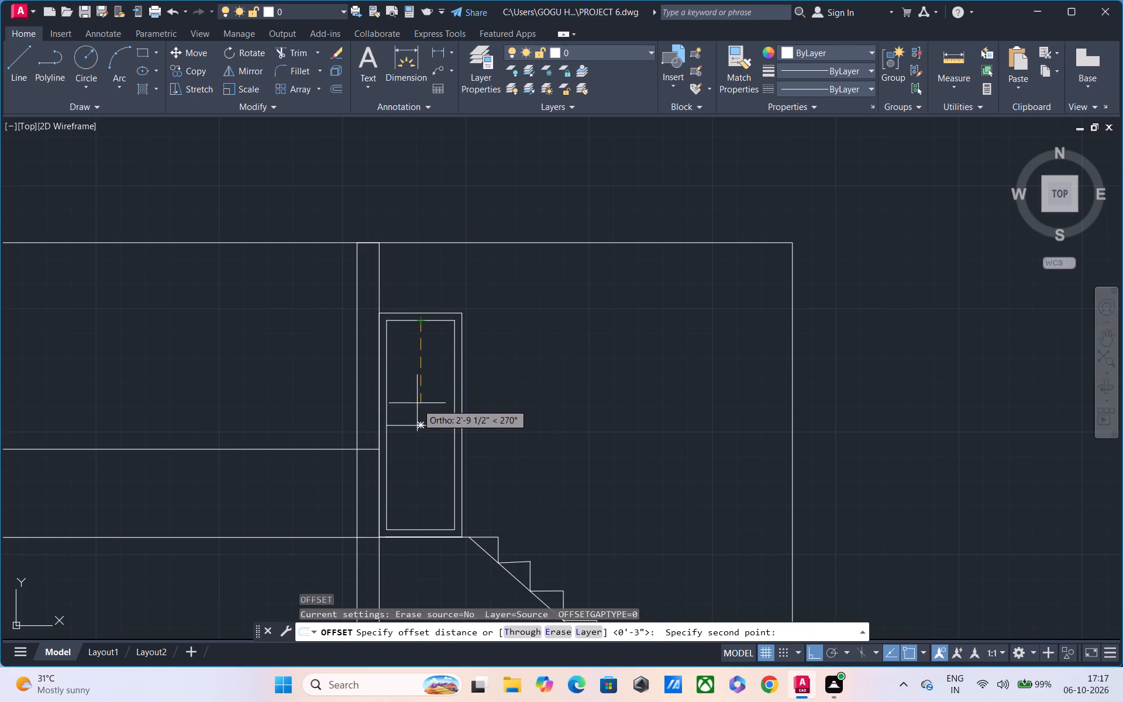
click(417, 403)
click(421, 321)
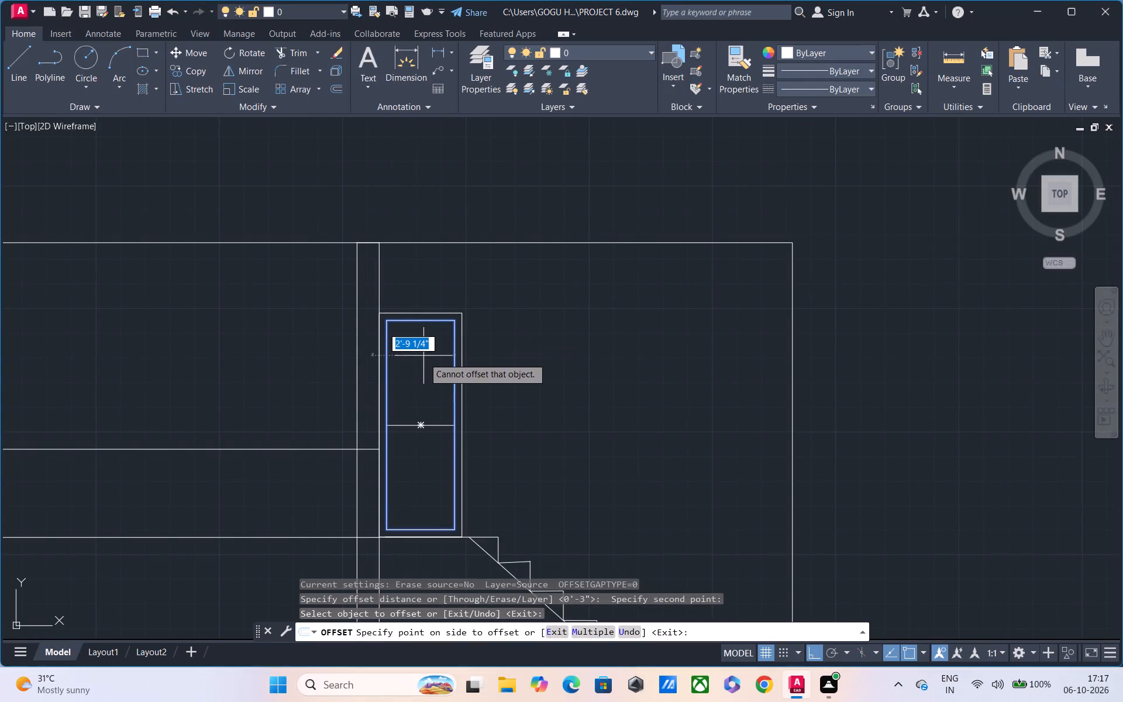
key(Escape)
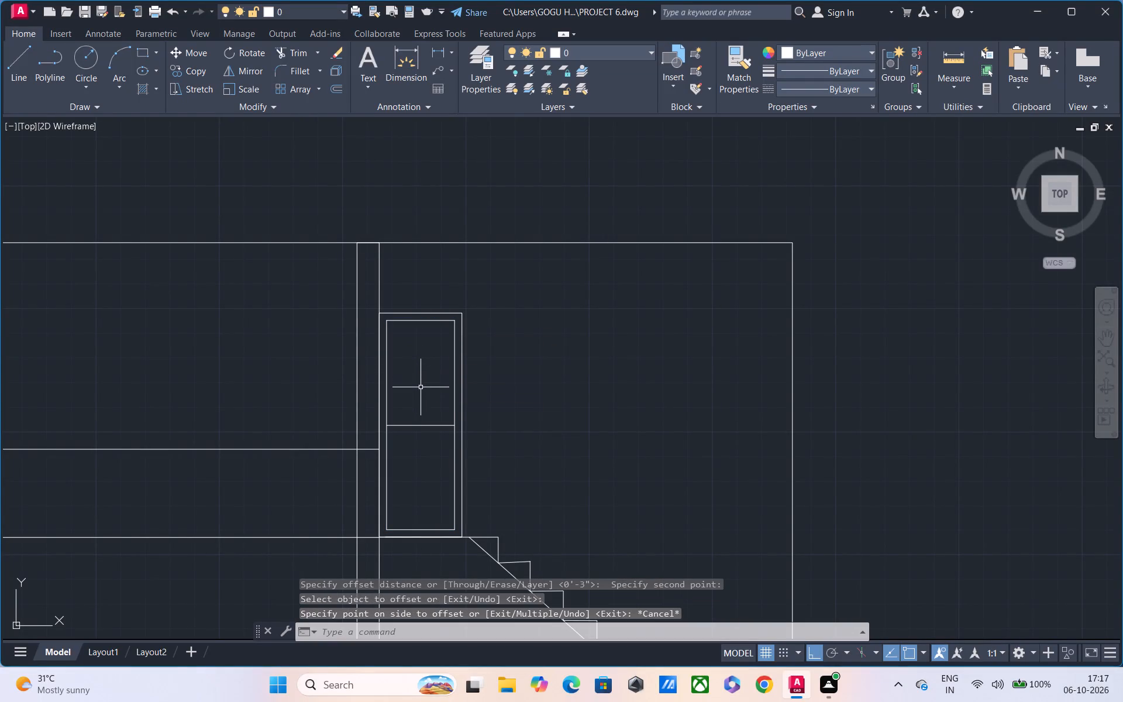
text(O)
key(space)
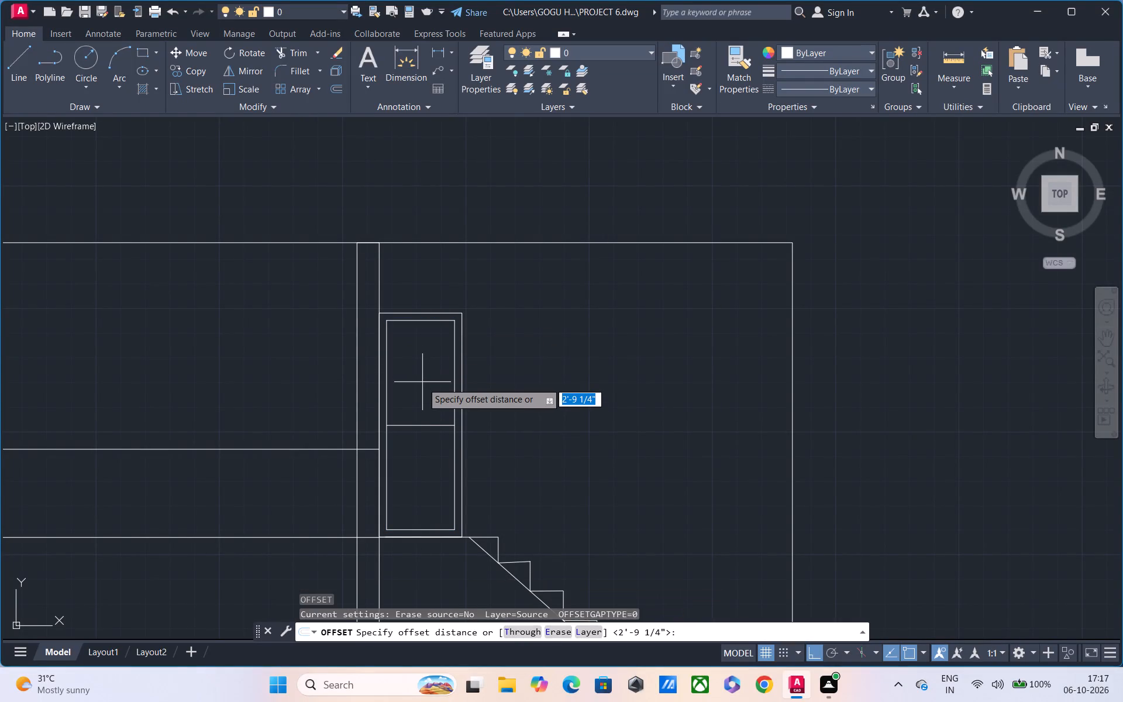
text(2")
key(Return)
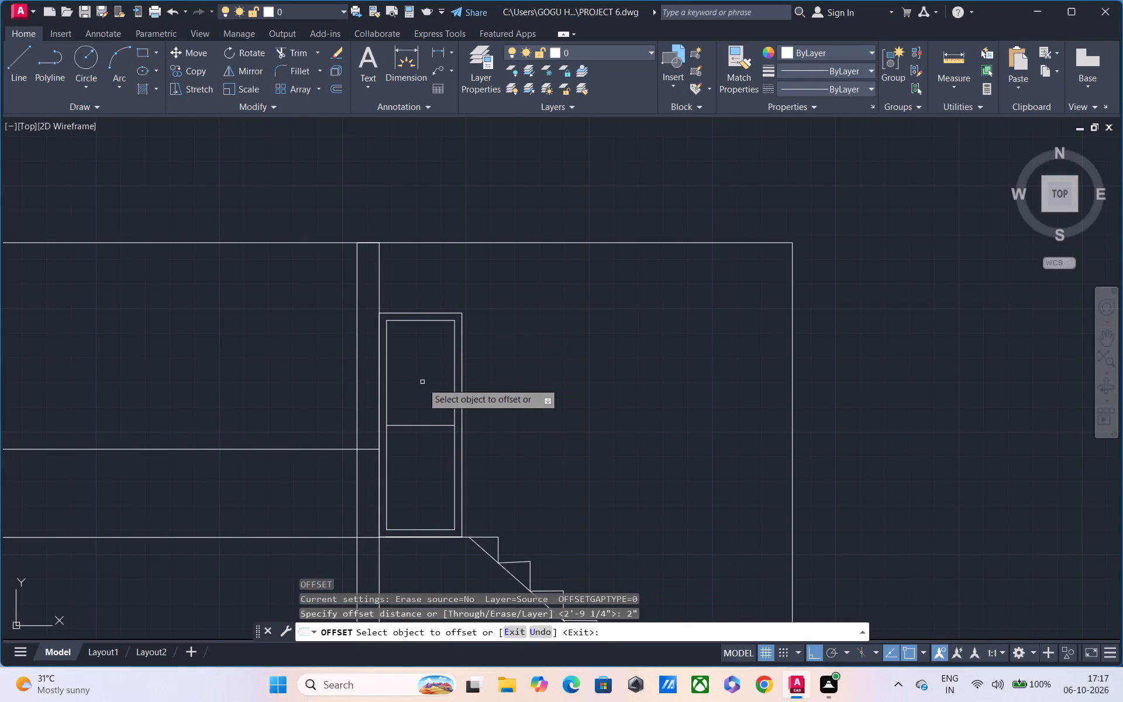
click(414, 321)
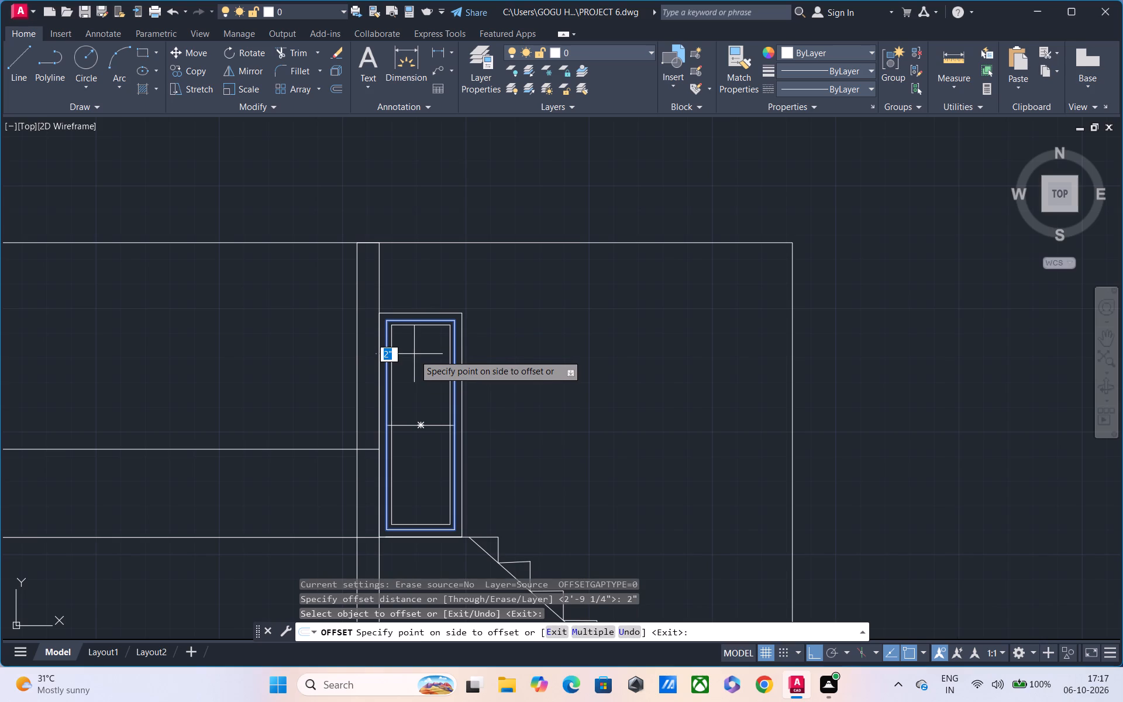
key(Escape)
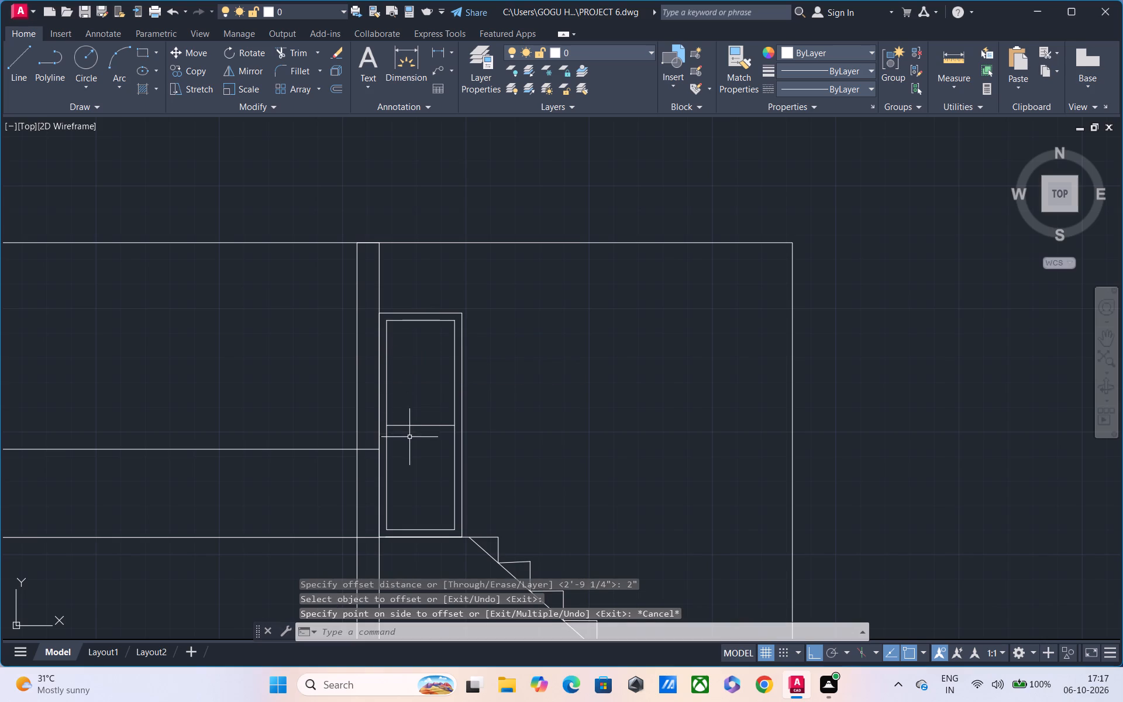
Offset the door's middle line downward by about 4 7/16", picking the distance on screen, to form the middle rail.
scroll(409, 438, up, 1)
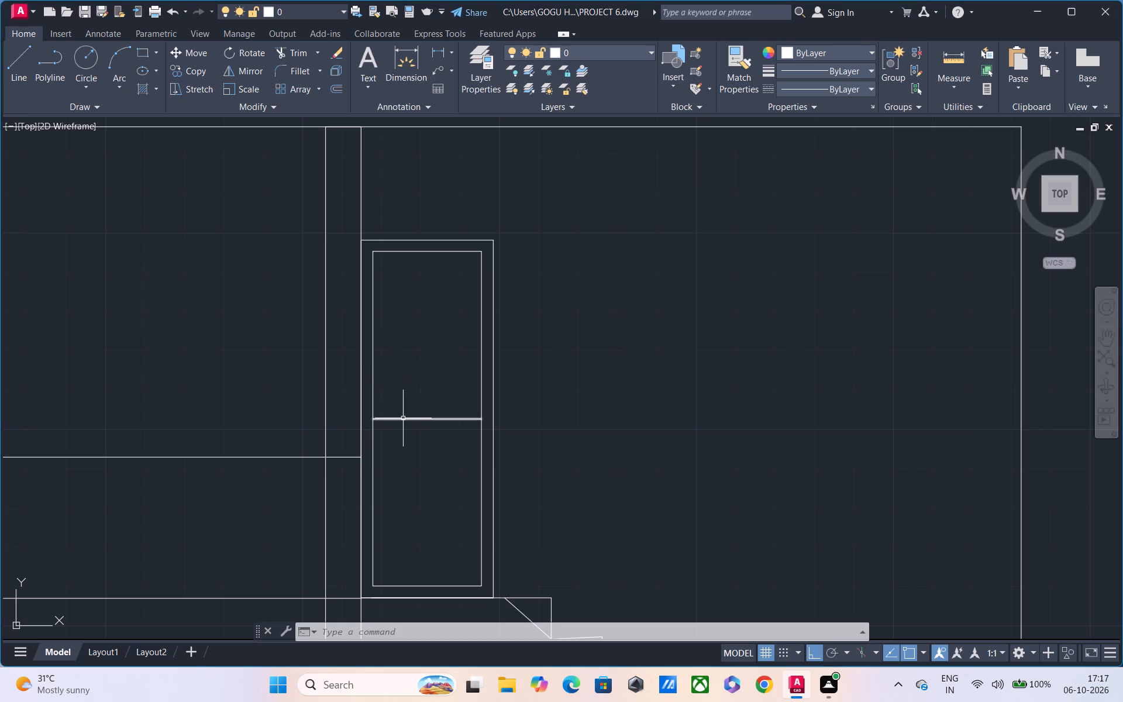
text(O)
key(space)
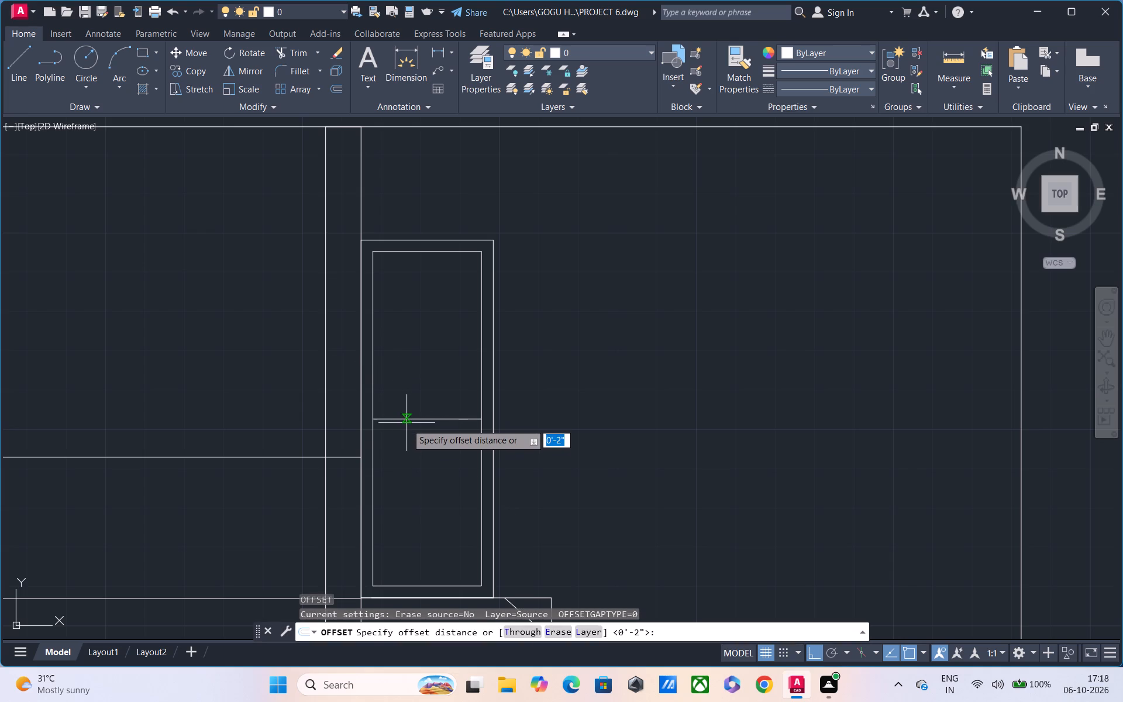
click(407, 421)
double_click(409, 437)
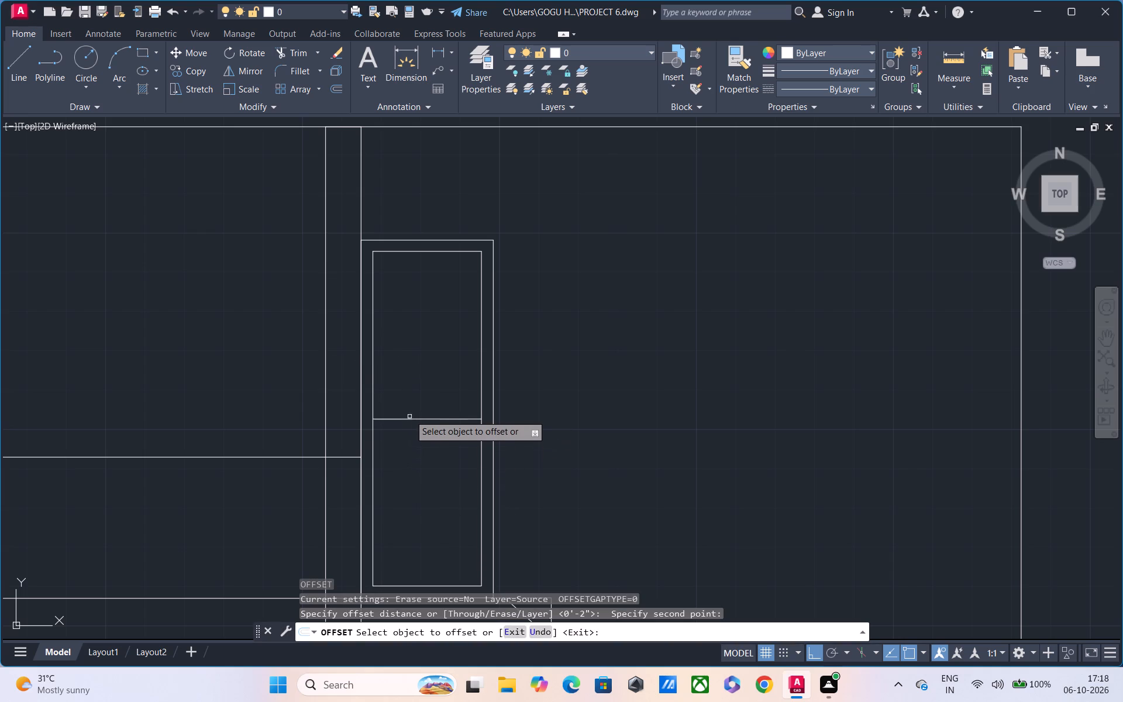
click(411, 420)
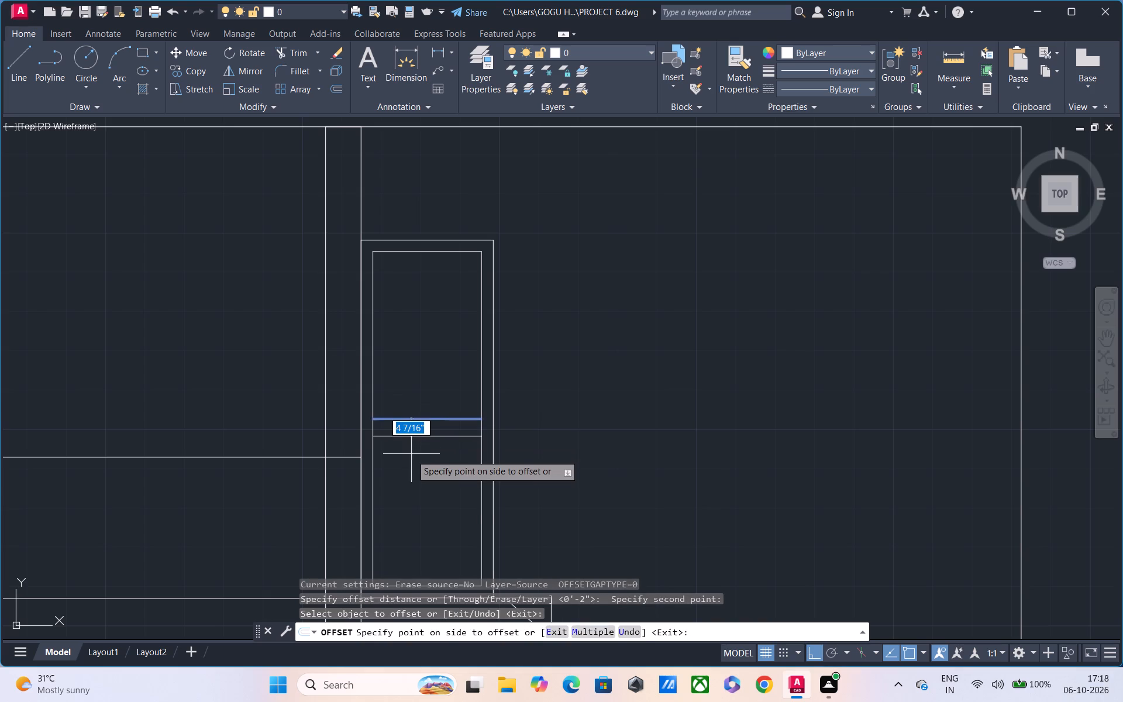
drag(411, 456, 411, 463)
text(TR)
key(space)
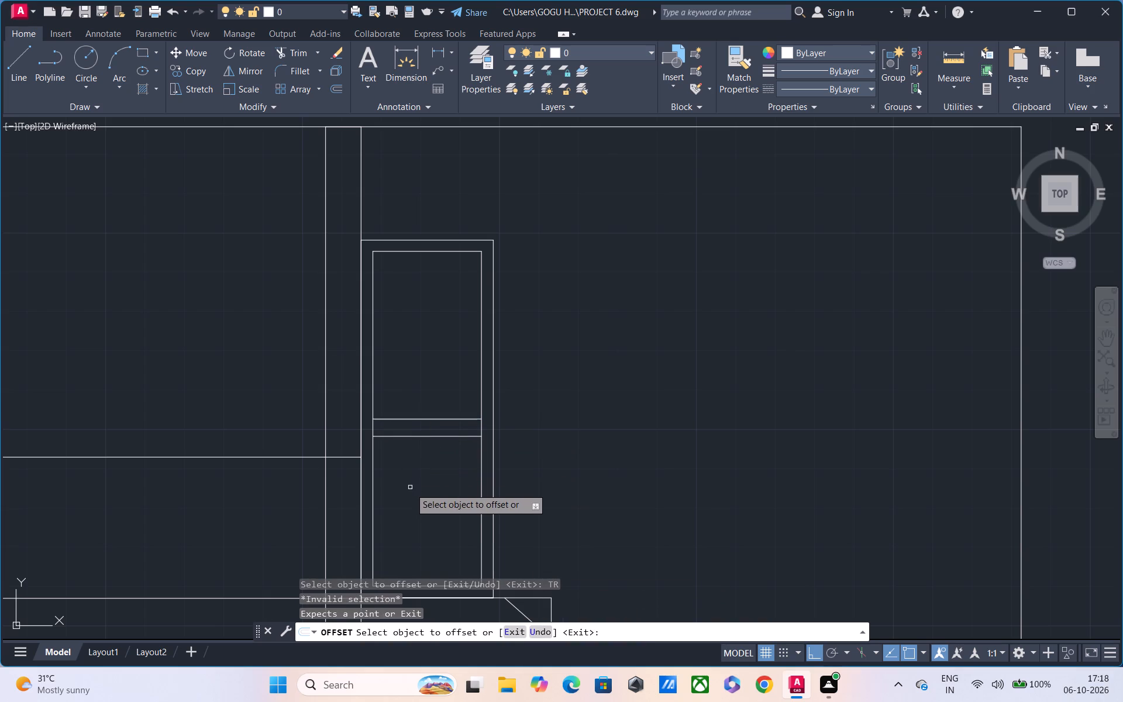
scroll(397, 450, up, 1)
click(357, 419)
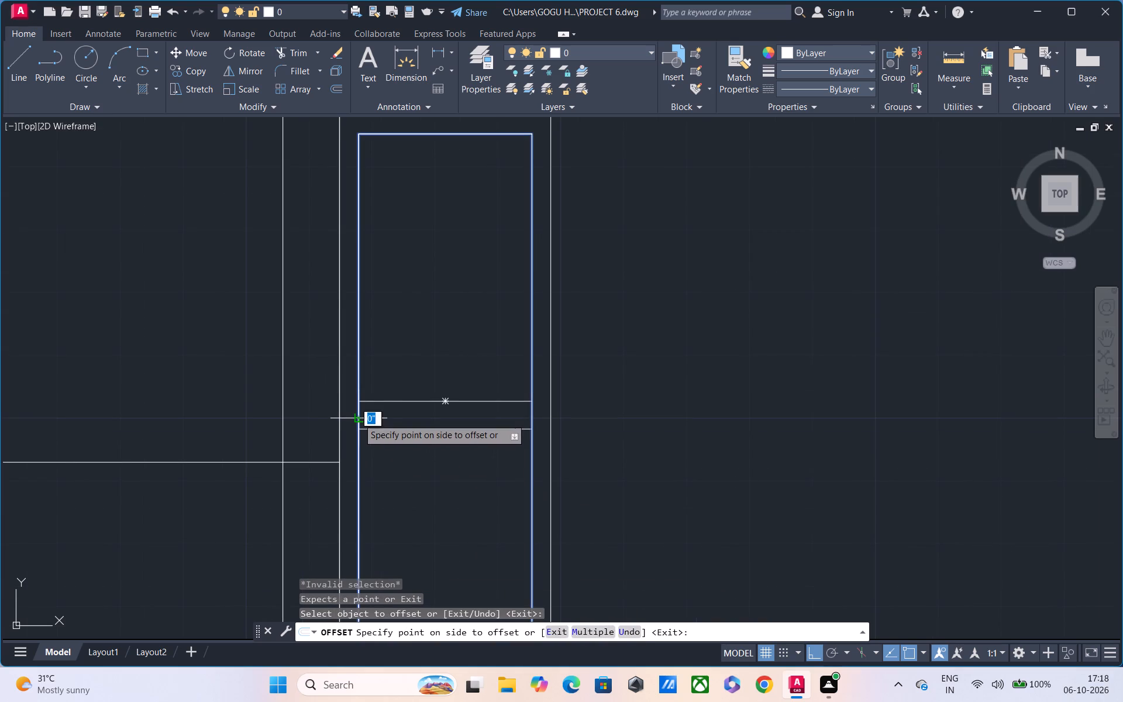
key(Escape)
Explode the roof-level door's frame rectangles into separate lines.
scroll(386, 381, down, 1)
click(339, 208)
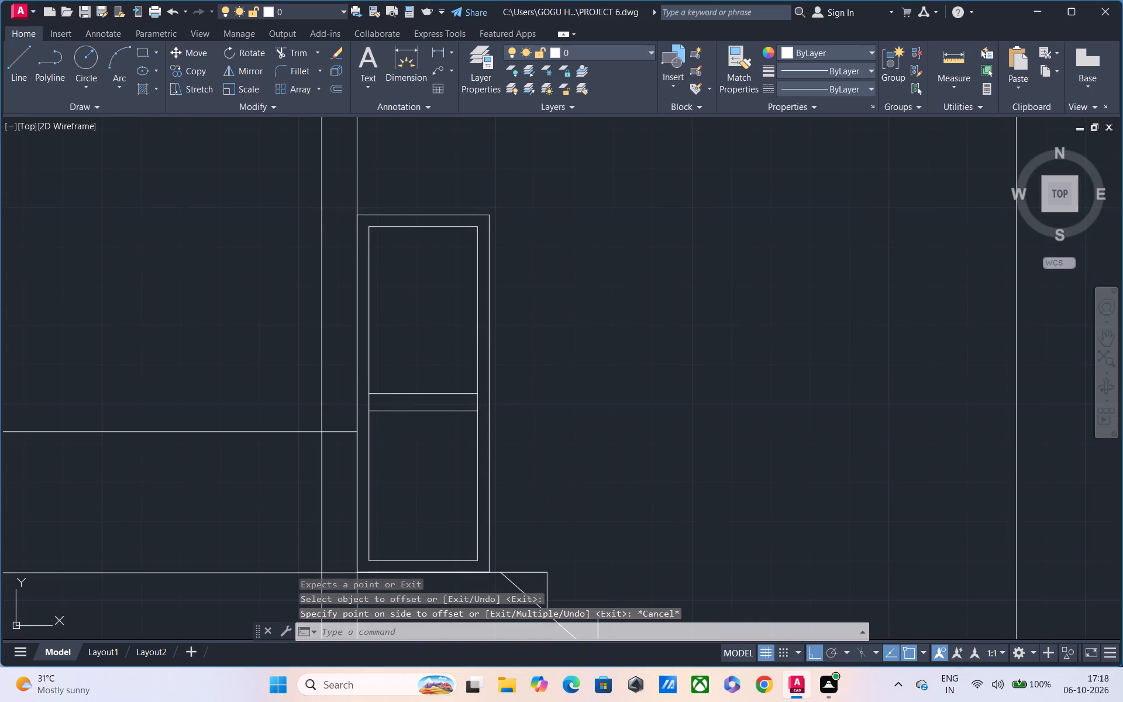
middle_drag(549, 526, 539, 342)
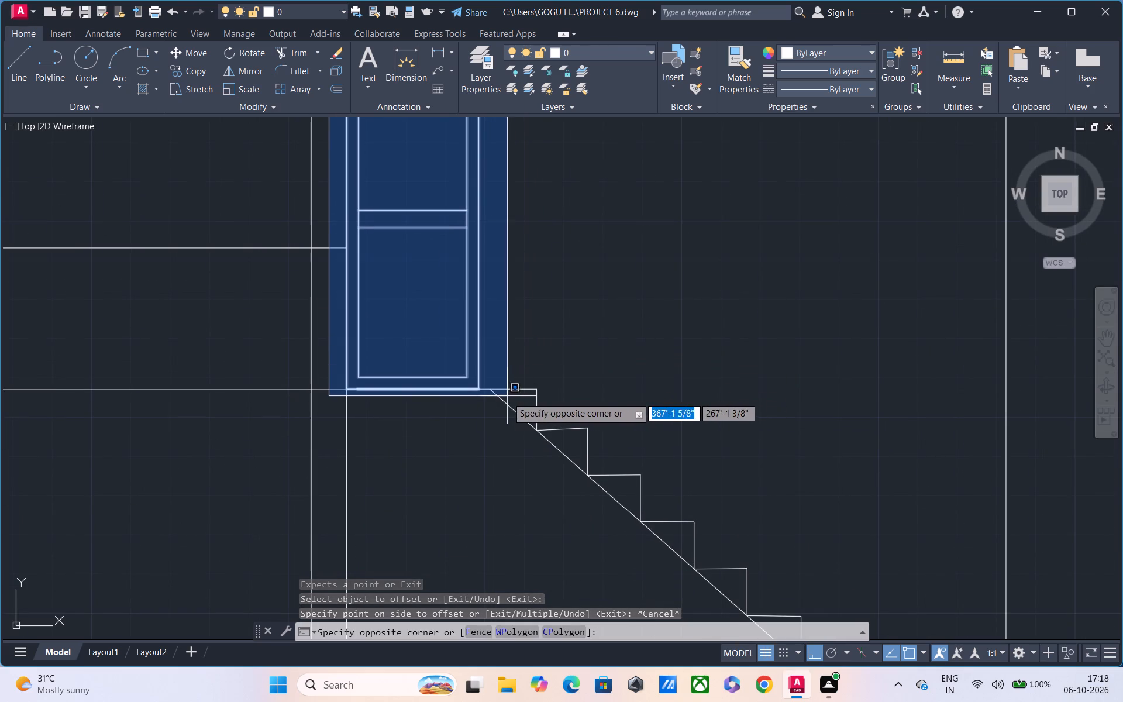
click(491, 405)
middle_drag(494, 510, 471, 573)
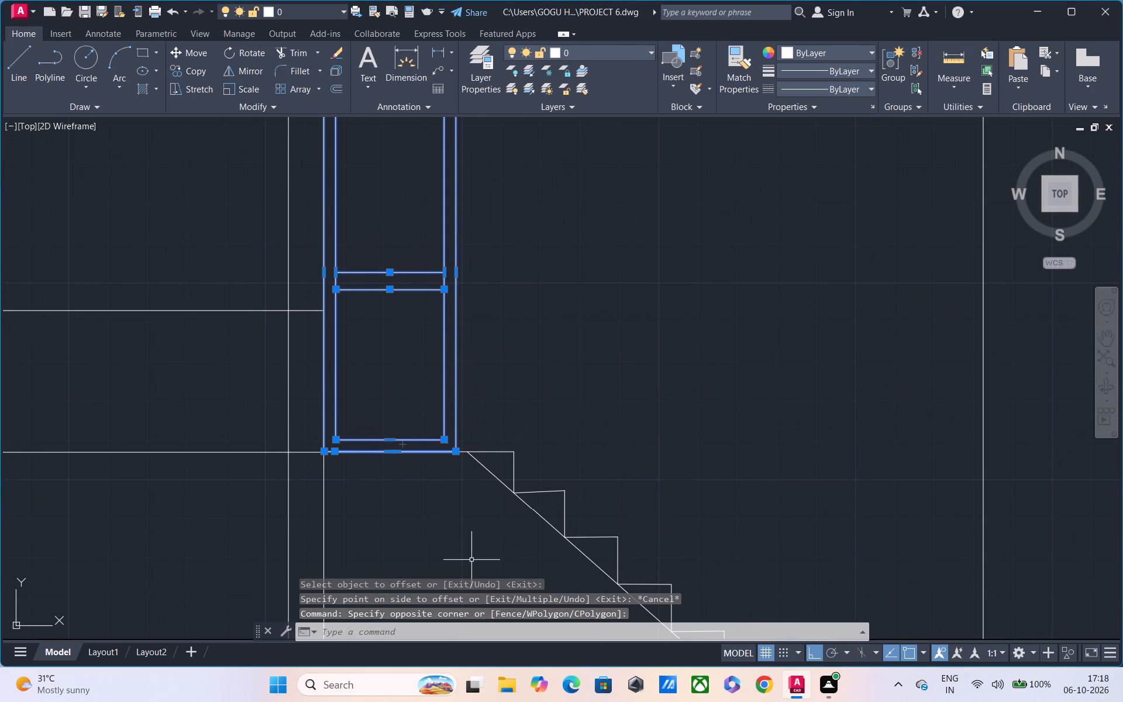
text(EX)
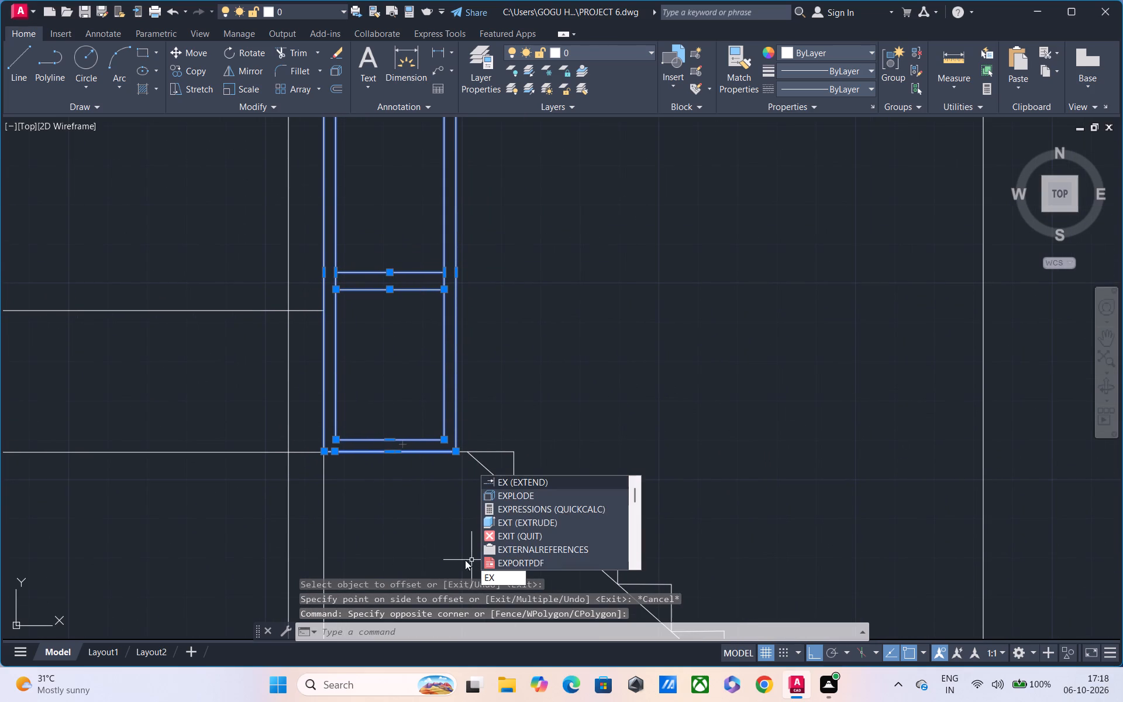
click(552, 497)
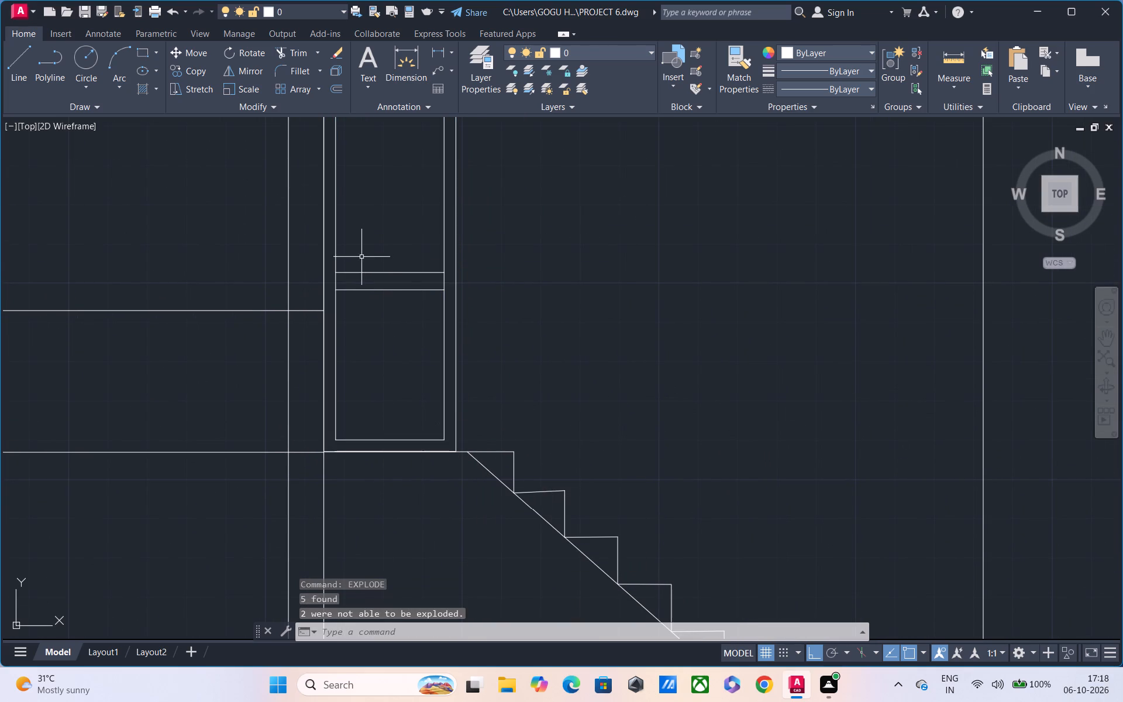
Trim both inner frame sides between the two middle rail lines to separate the door's upper and lower panels.
middle_drag(352, 354, 345, 446)
text(TR)
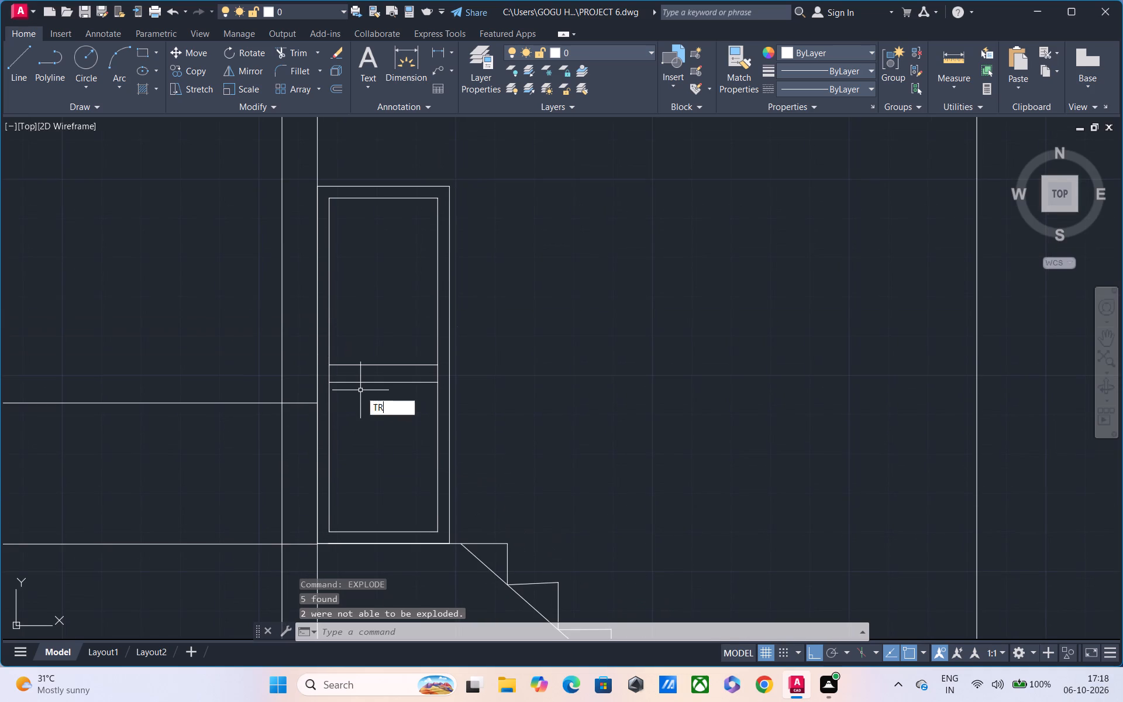
key(space)
scroll(354, 384, up, 1)
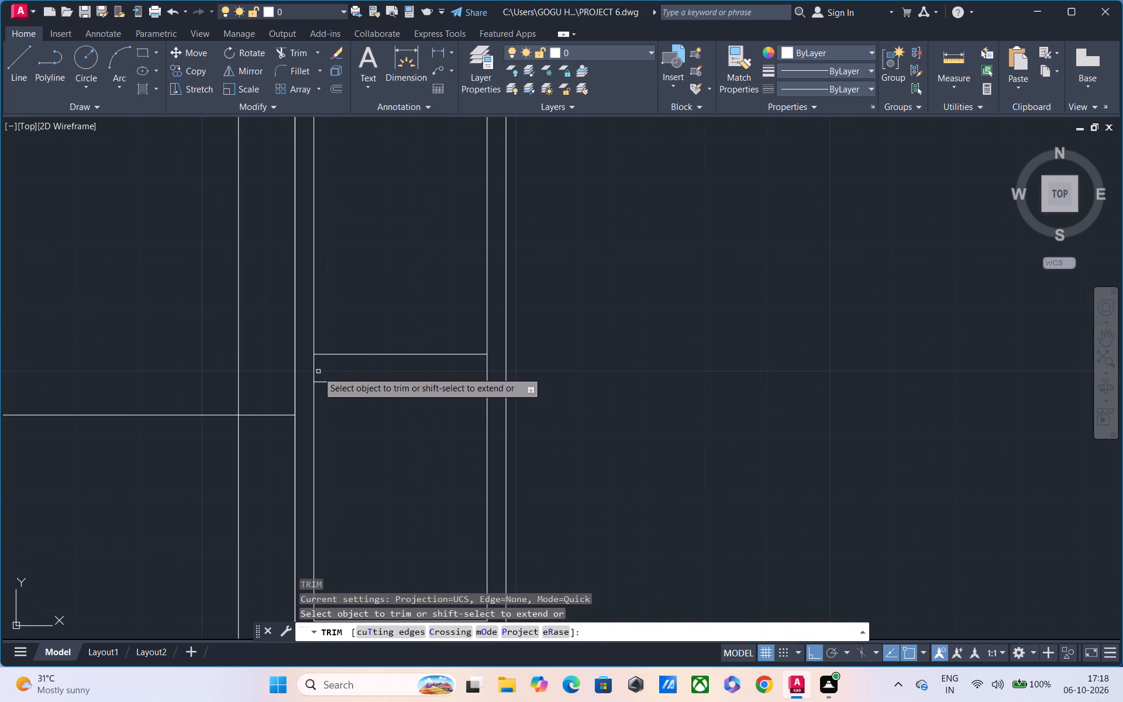
click(315, 368)
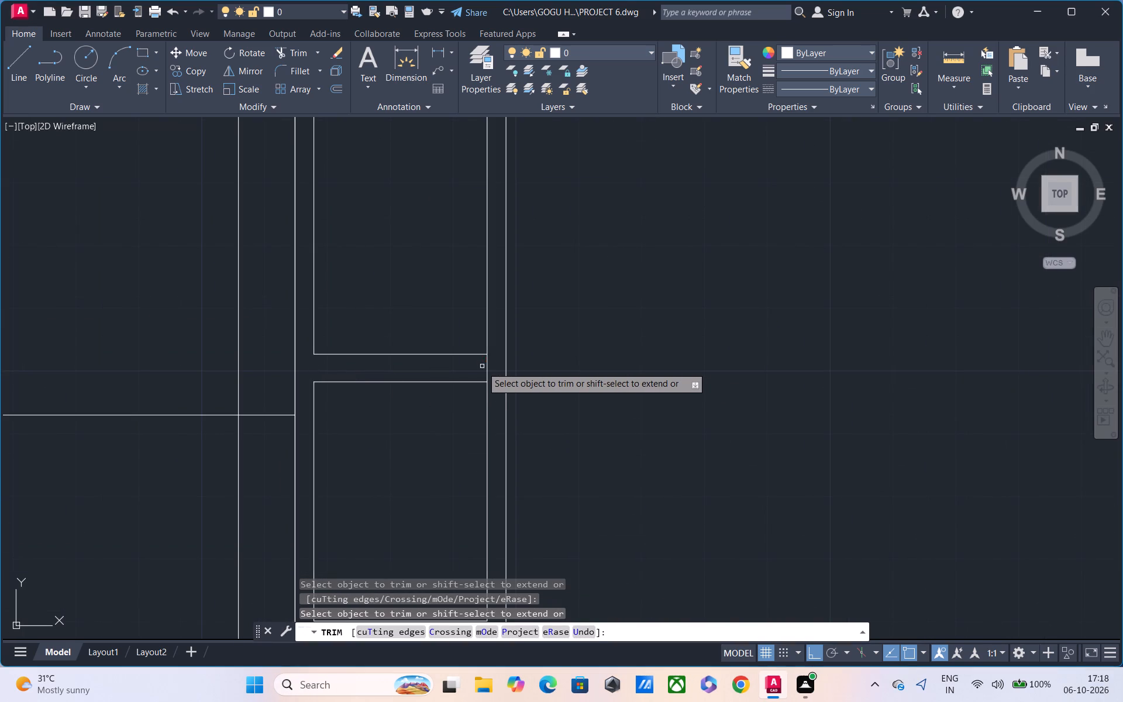
click(485, 366)
scroll(491, 366, down, 2)
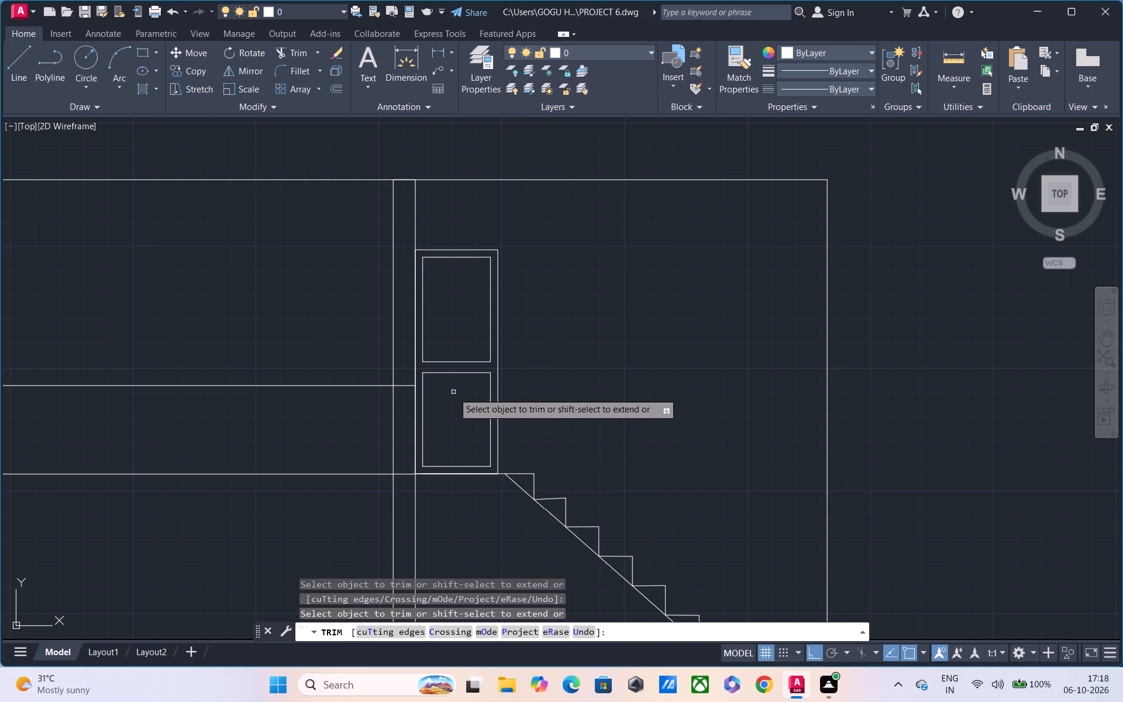
middle_drag(453, 393, 442, 463)
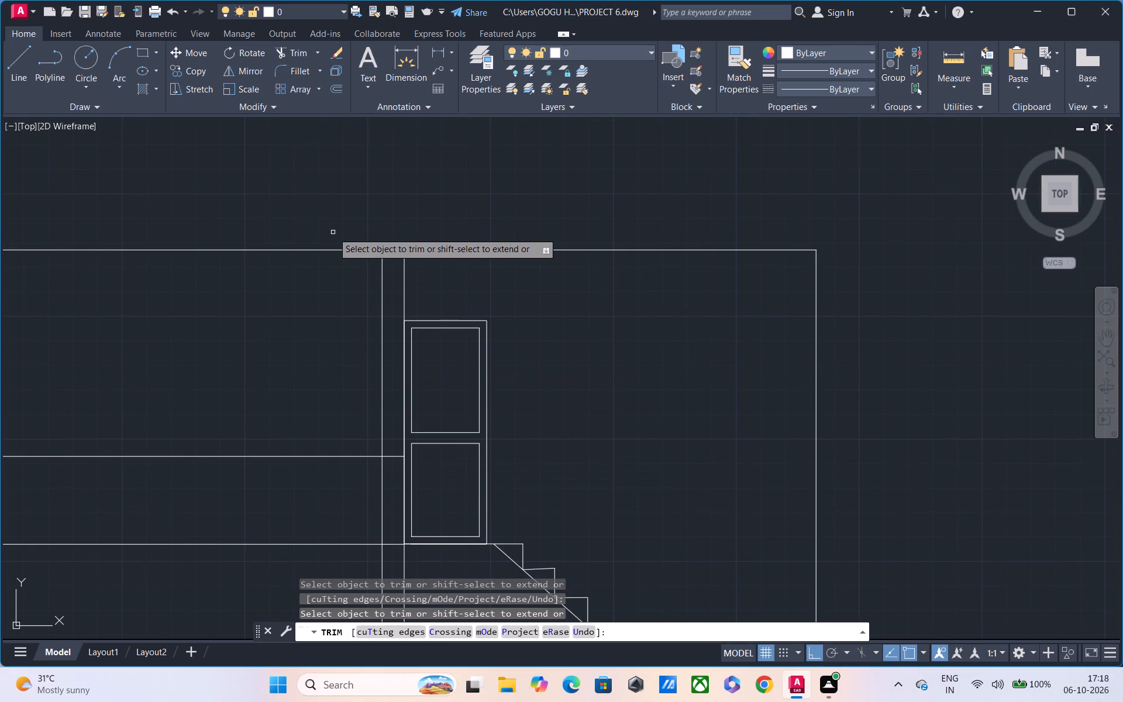
key(Escape)
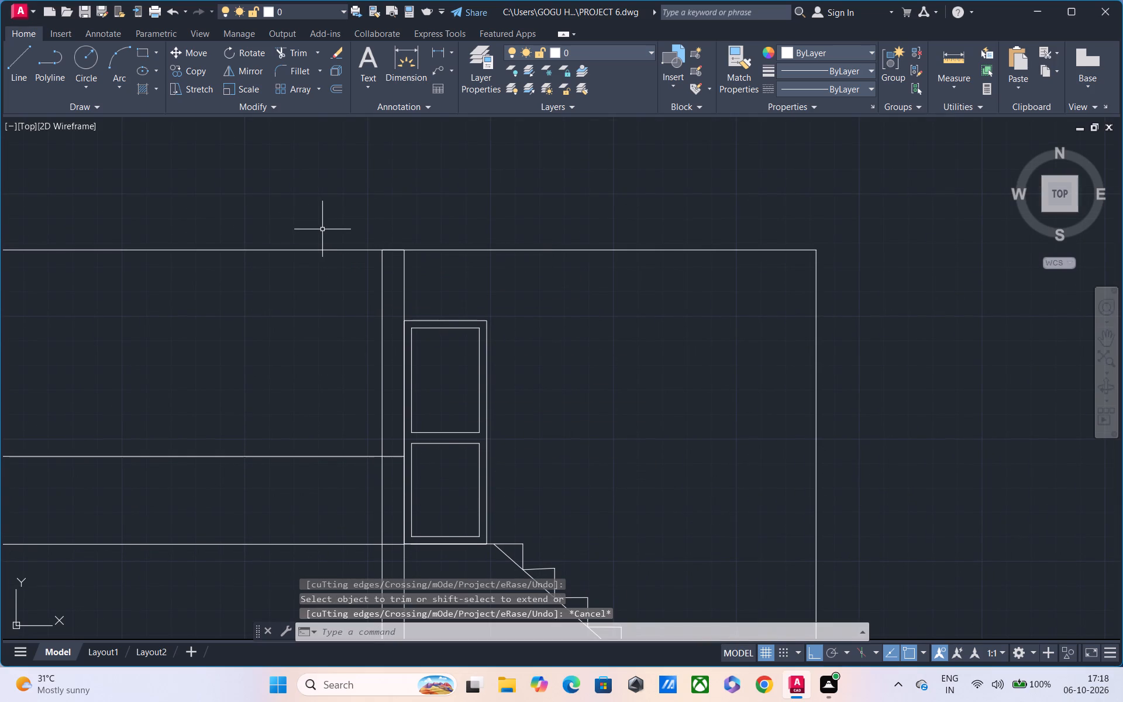
Trim the stair tower's roofline beyond the tower wall and the outer wall line rising above the parapet.
text(TR)
key(space)
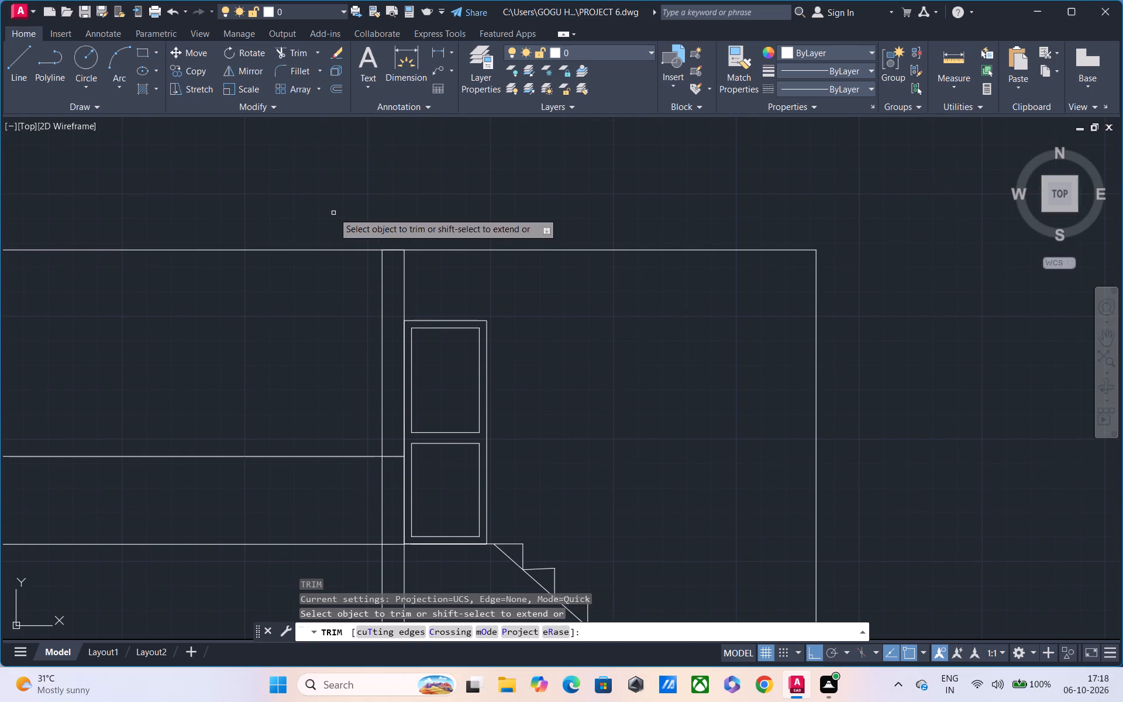
drag(306, 150, 262, 276)
scroll(226, 333, down, 2)
middle_drag(232, 355, 321, 355)
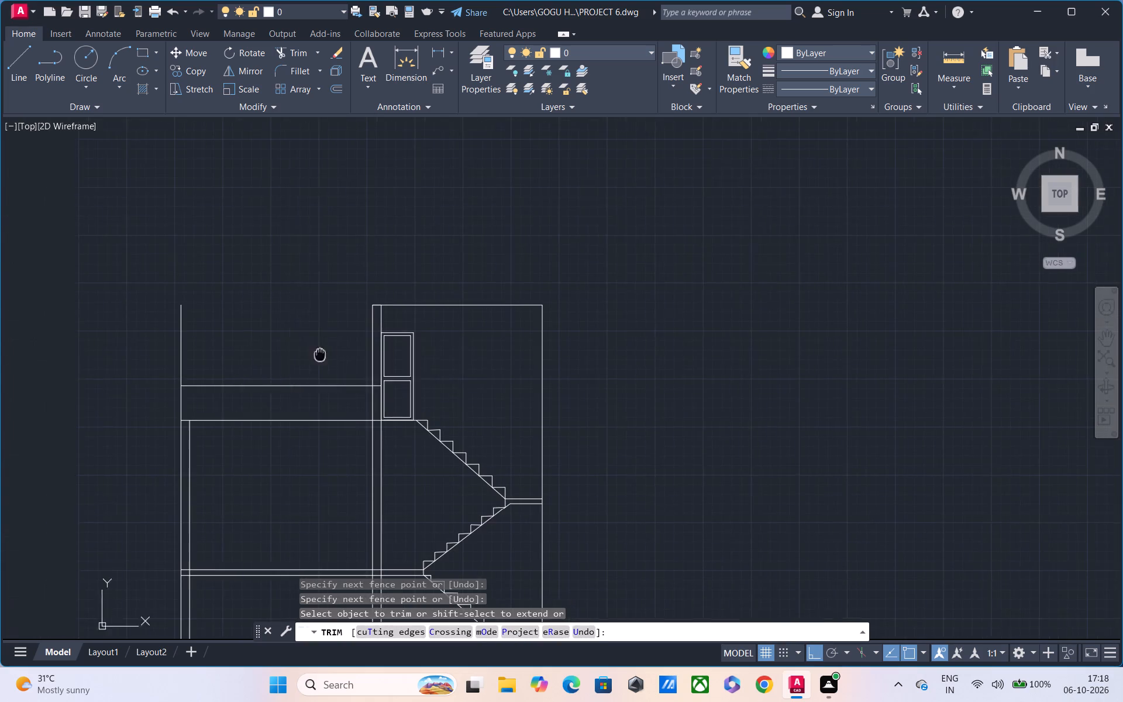
middle_drag(321, 355, 321, 355)
scroll(287, 334, down, 1)
middle_drag(324, 360, 380, 385)
drag(308, 349, 262, 371)
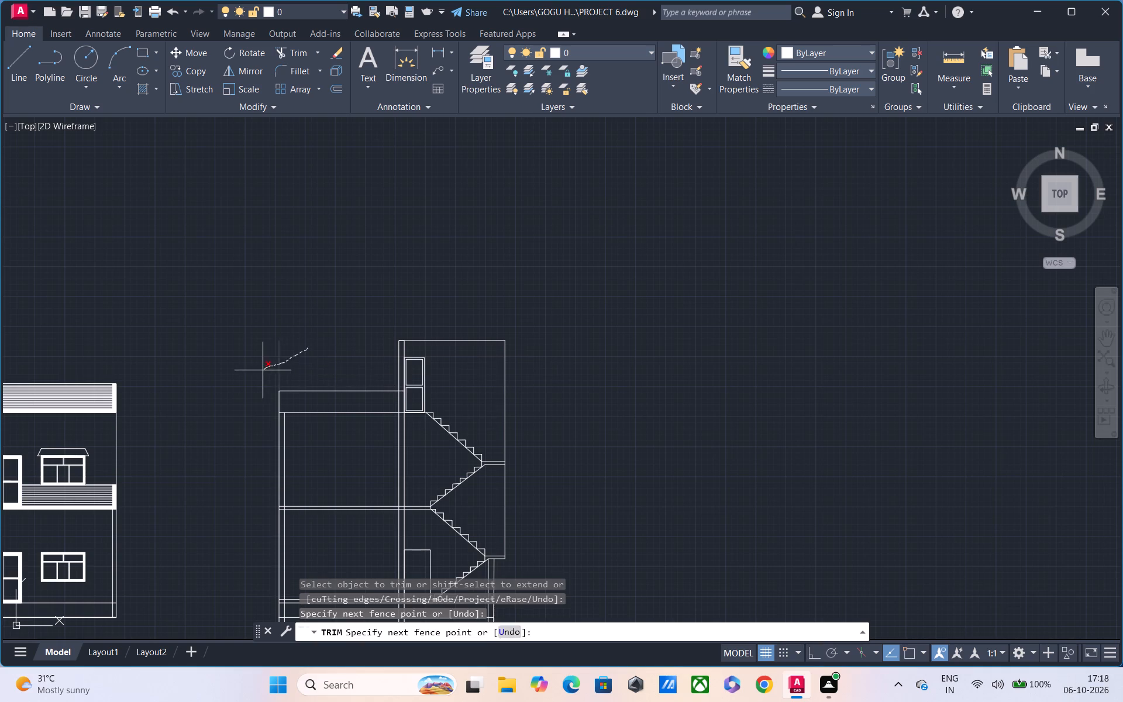
drag(262, 371, 261, 371)
Look over the whole section alongside the elevation and floor plans, down to the ground-floor stair.
scroll(259, 364, down, 1)
middle_drag(259, 364, 267, 323)
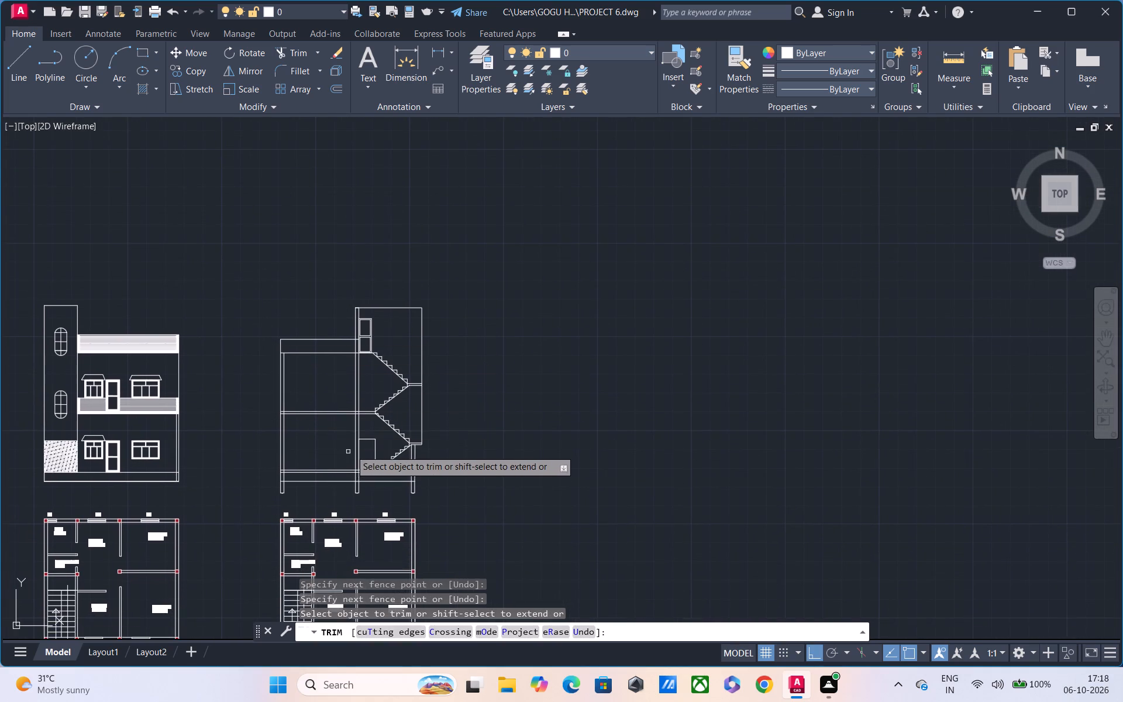
scroll(352, 446, up, 2)
middle_drag(359, 446, 303, 402)
scroll(302, 404, down, 2)
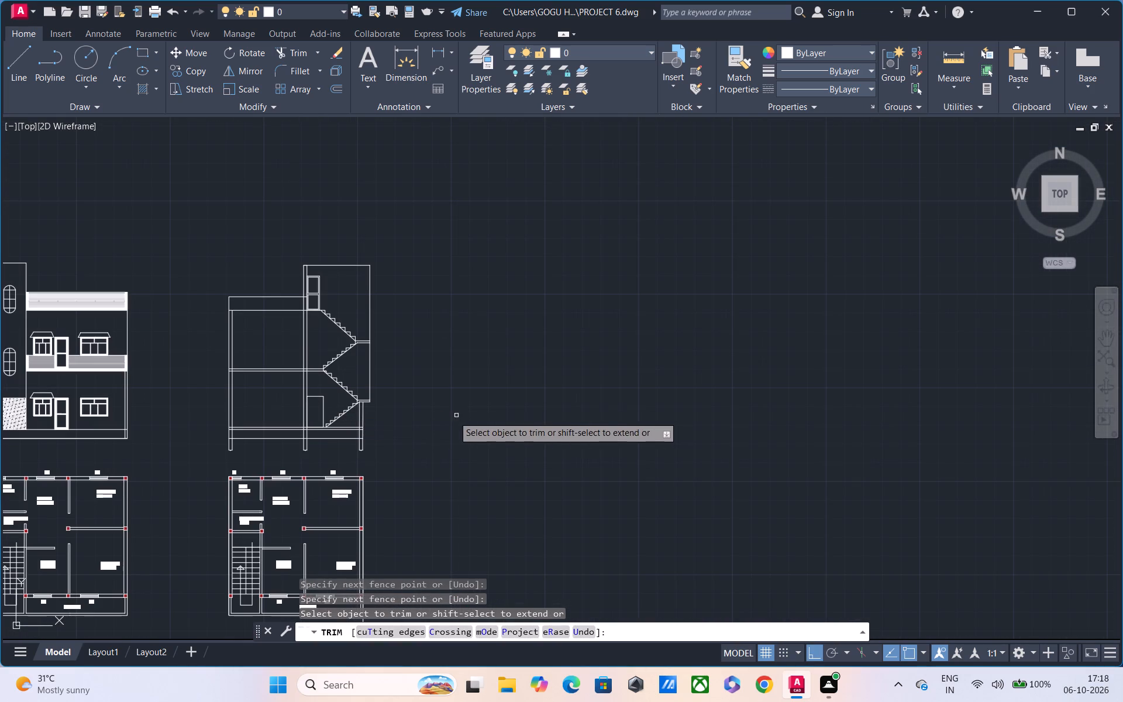
scroll(390, 438, up, 1)
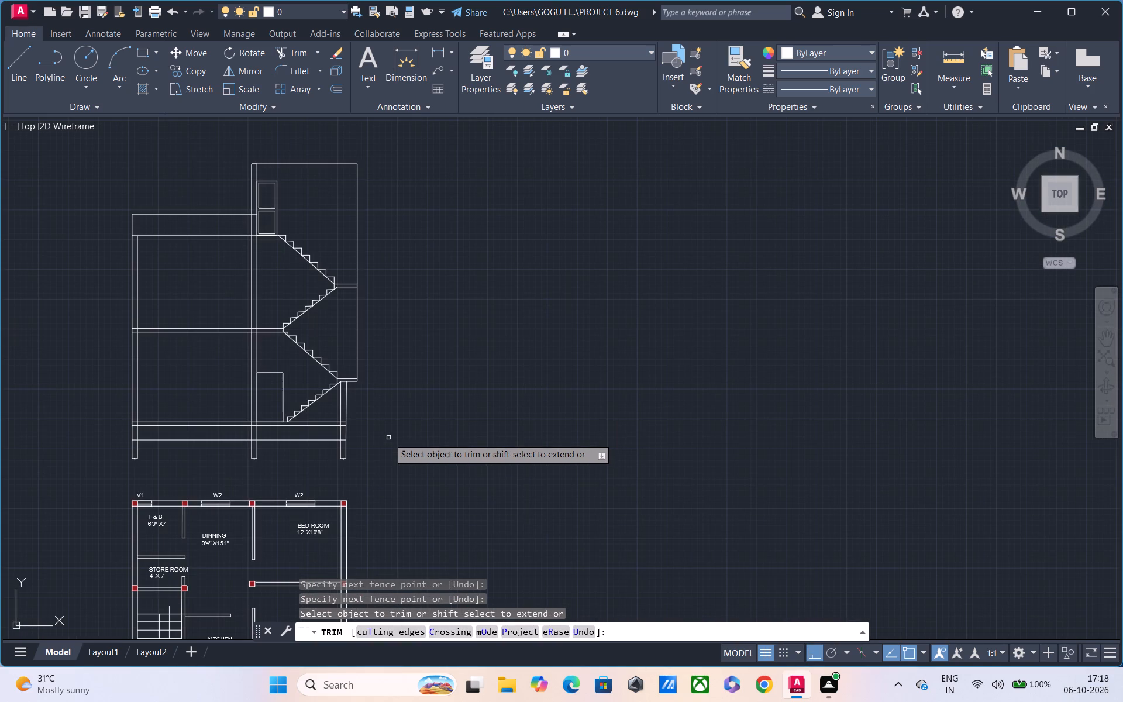
middle_drag(385, 443, 494, 462)
scroll(488, 440, up, 1)
middle_drag(502, 439, 562, 438)
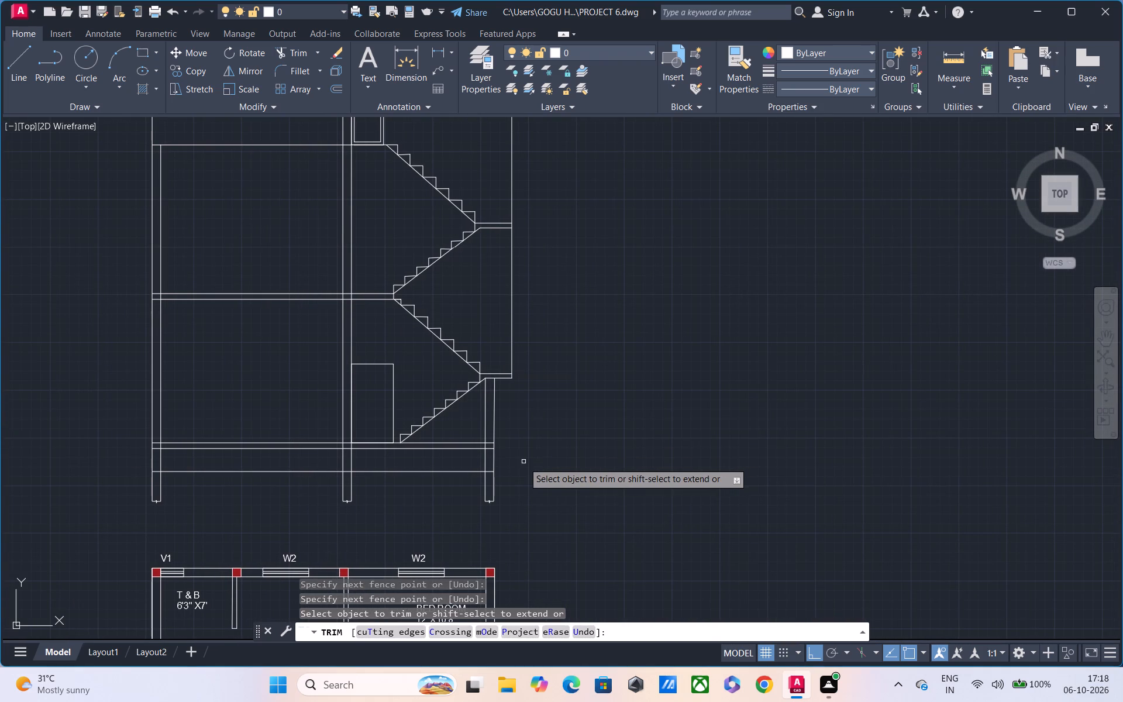
Hatch the steps of the lowest stair flight and the lower landing with a solid fill in colour 199,200,202.
text(HA)
scroll(402, 431, up, 2)
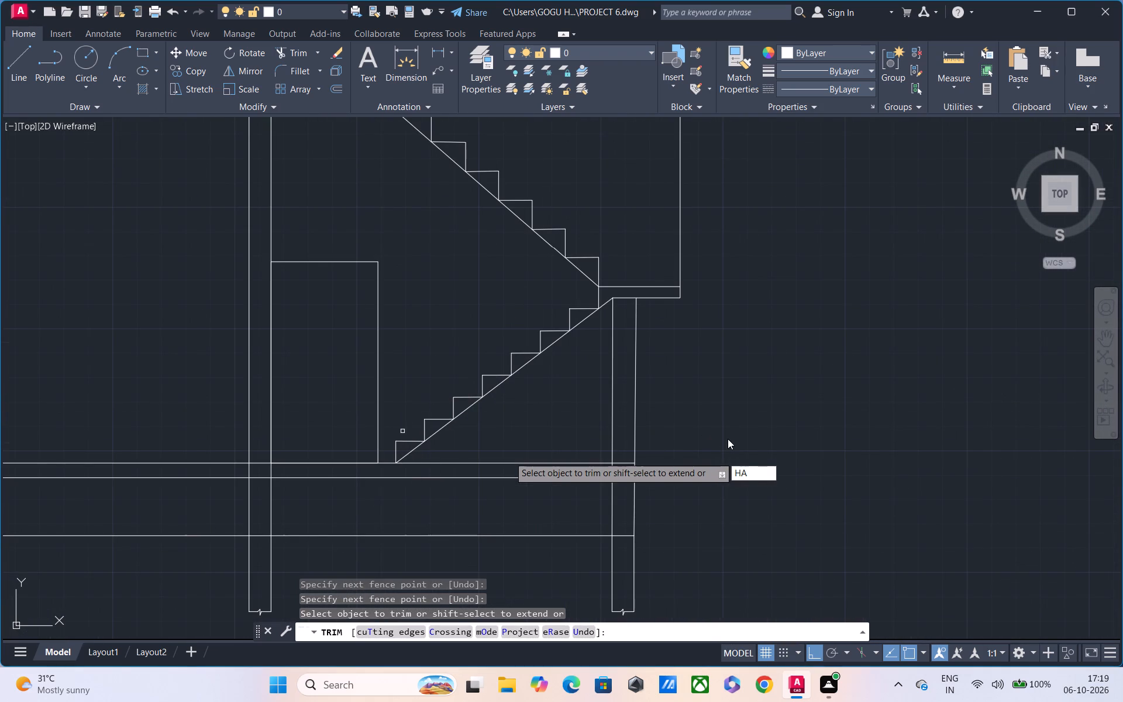
key(Escape)
text(H)
key(space)
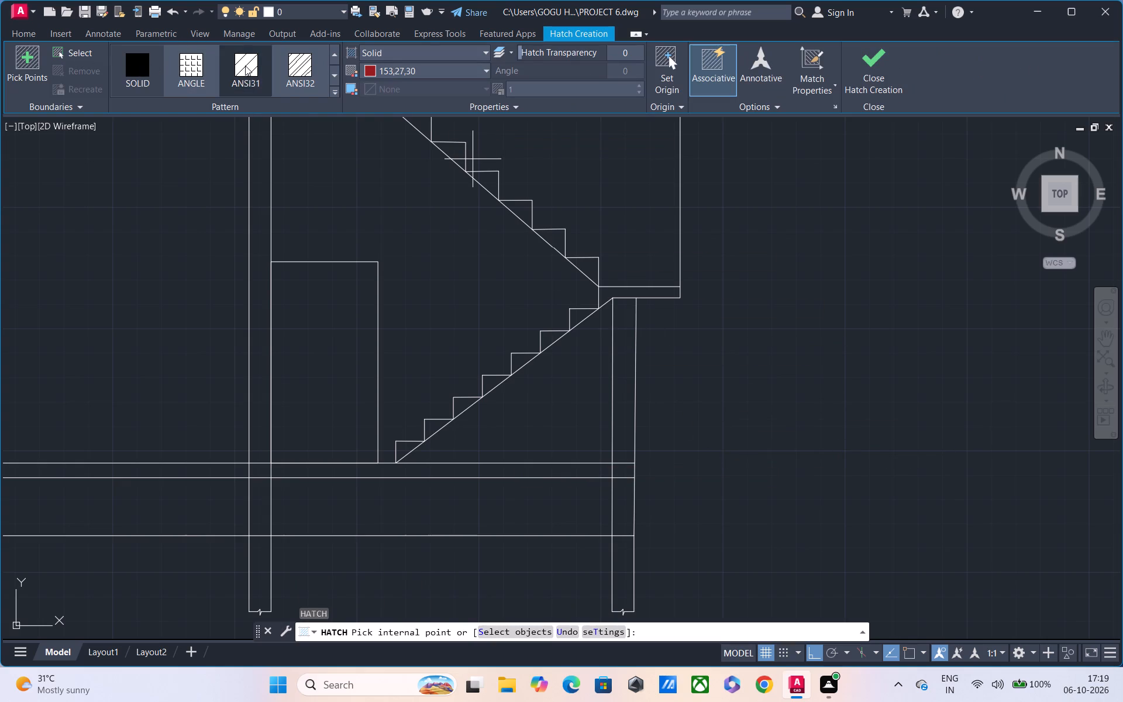
click(364, 68)
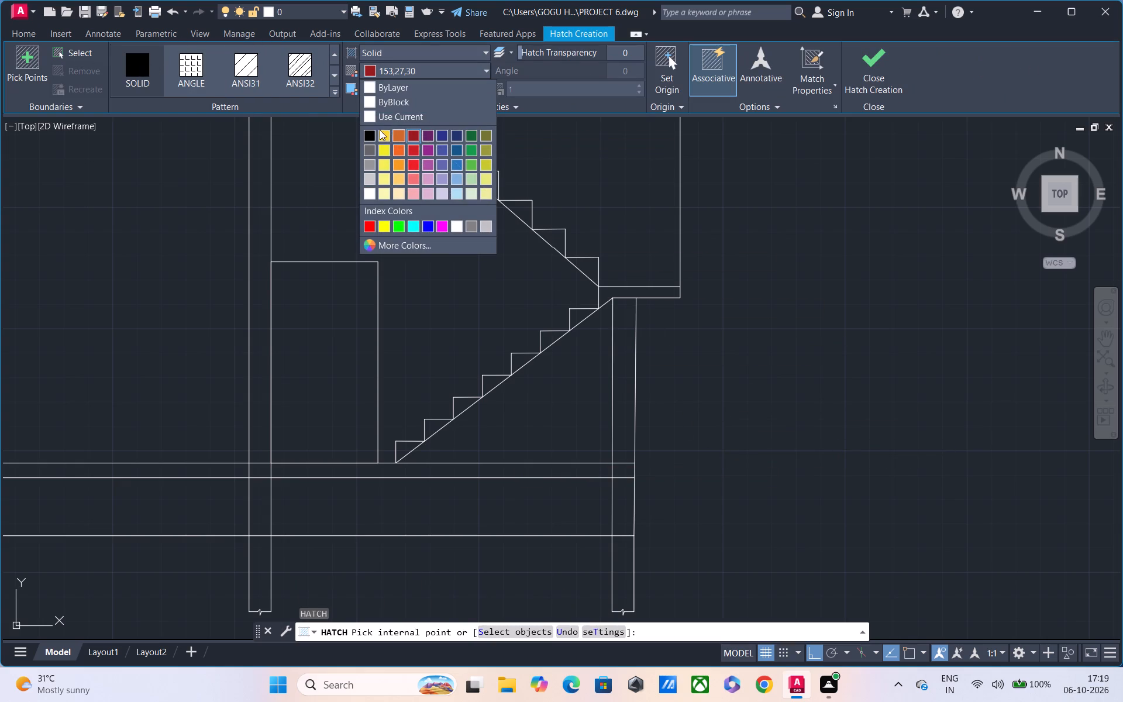
click(373, 175)
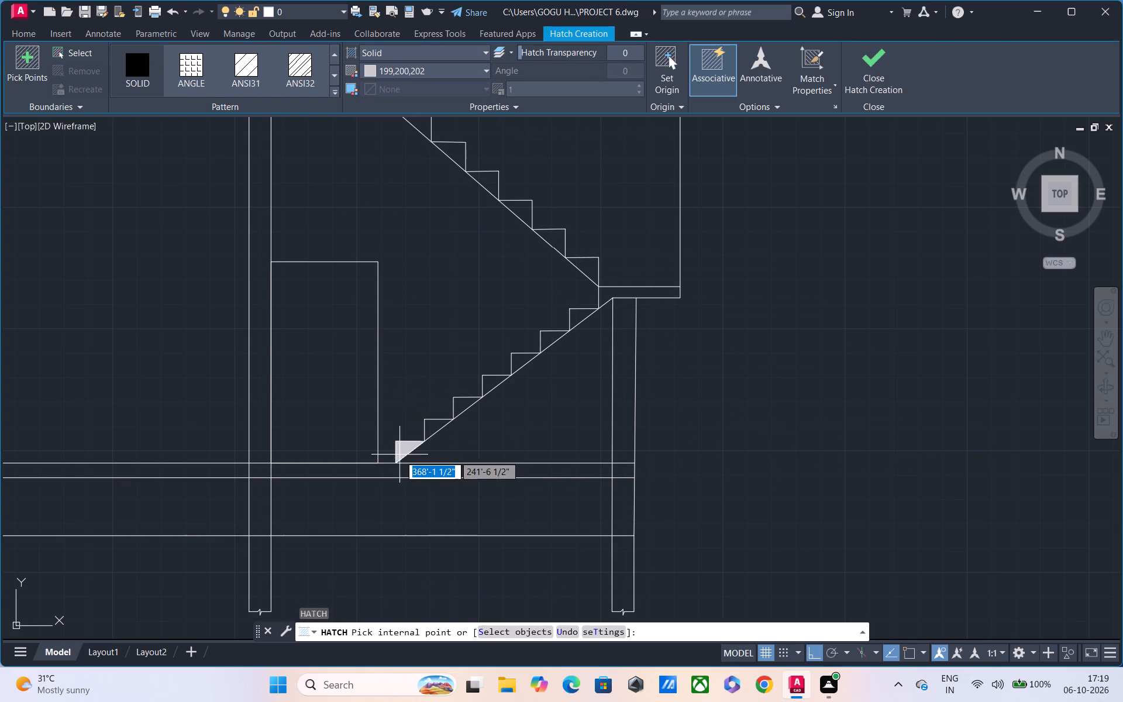
click(399, 453)
click(433, 433)
click(463, 403)
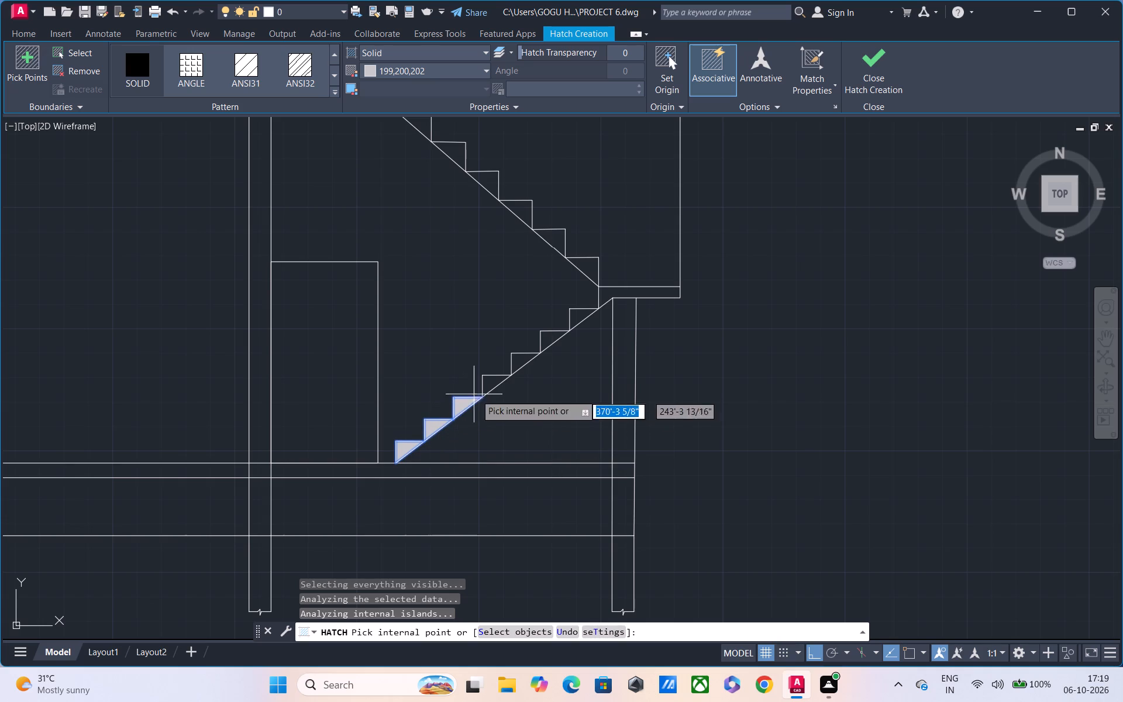
click(492, 387)
click(528, 357)
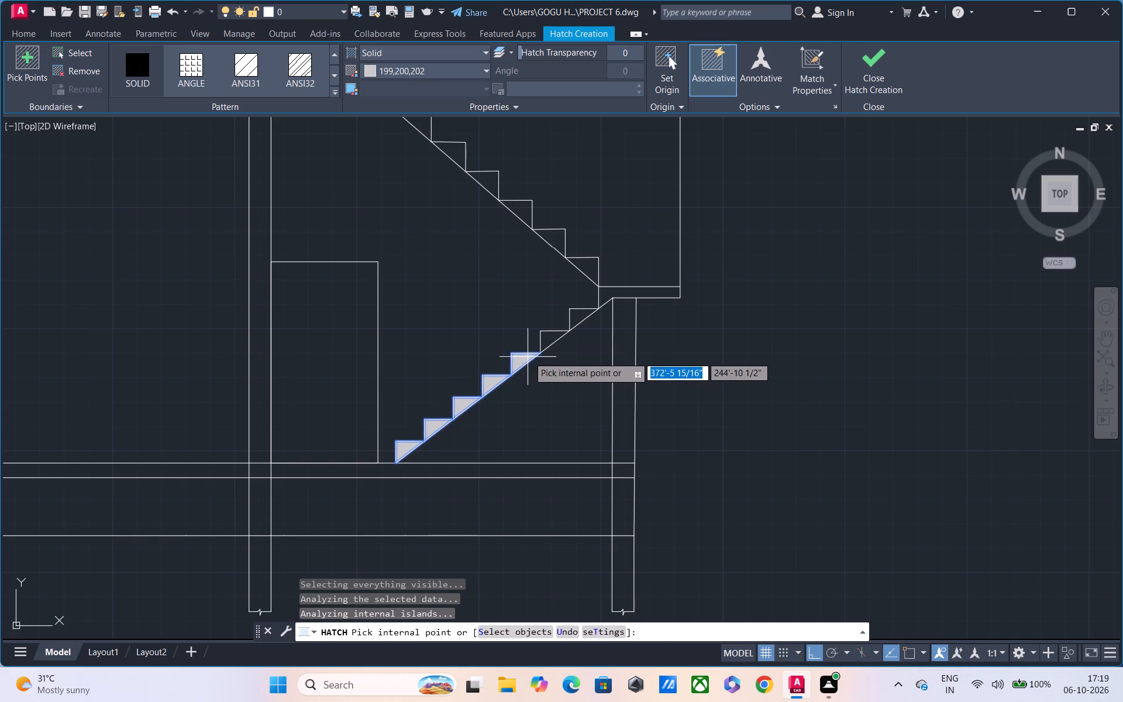
click(552, 345)
click(581, 319)
click(610, 299)
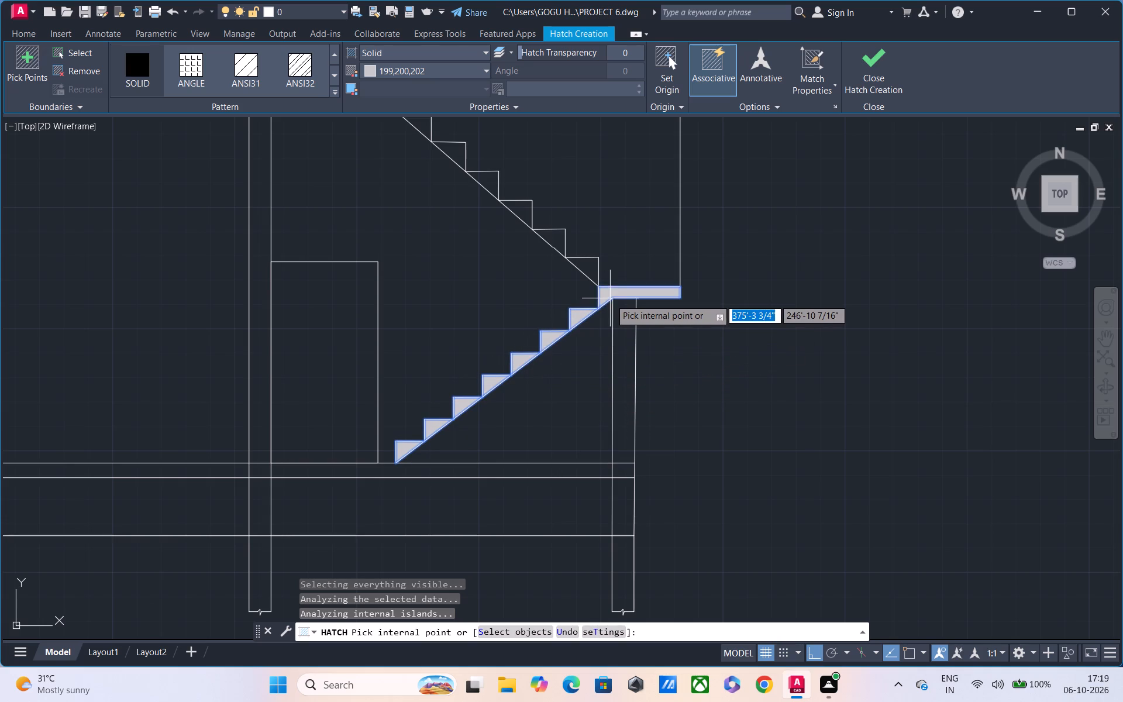
Add the same solid hatch to every step of the second flight, from the lower landing up to the first-floor slab.
click(596, 278)
scroll(597, 277, up, 1)
middle_drag(607, 294, 687, 434)
scroll(616, 326, down, 1)
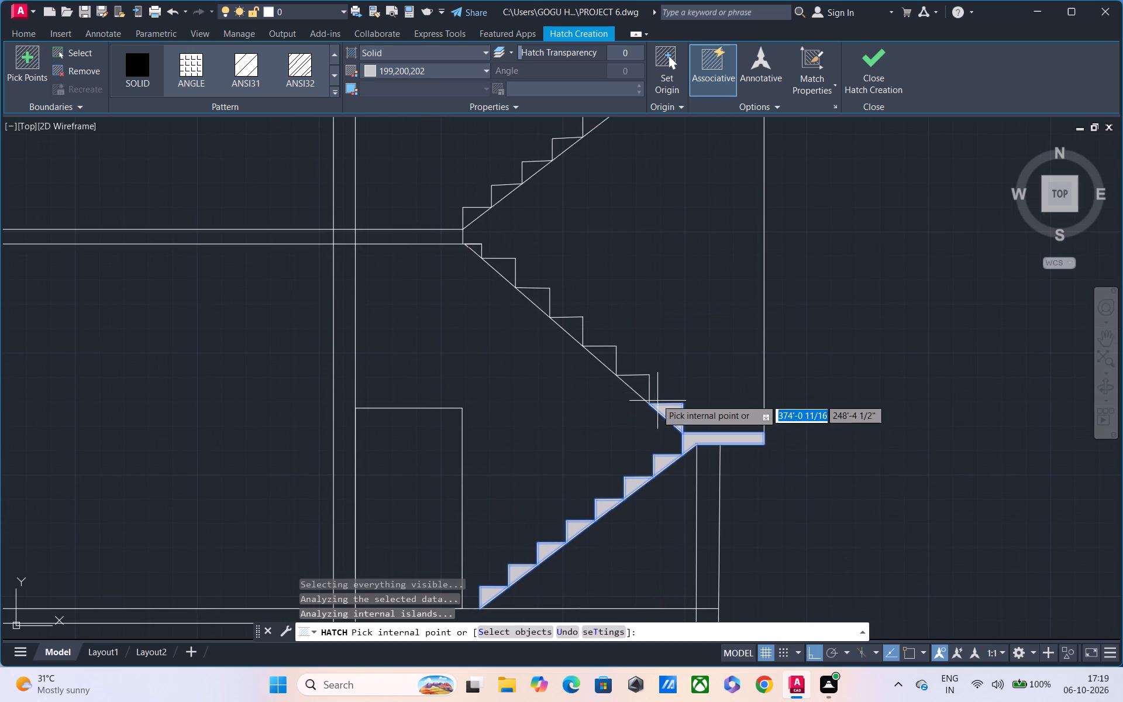
click(645, 384)
click(609, 354)
click(576, 326)
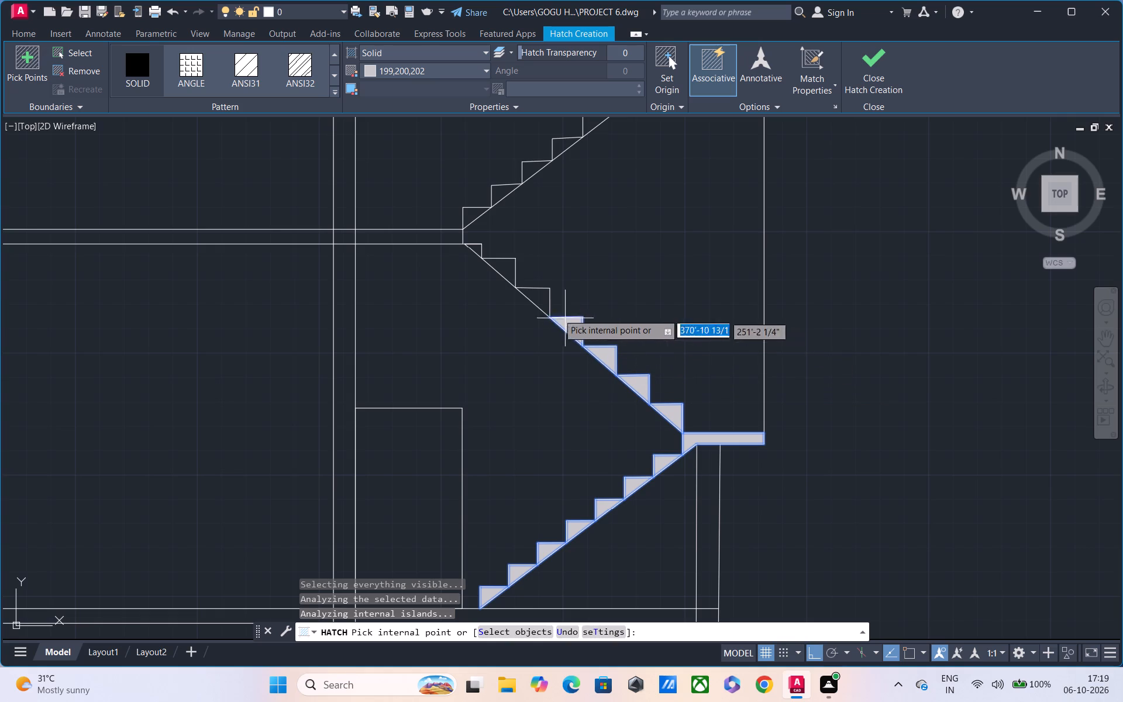
click(538, 301)
click(508, 274)
click(479, 249)
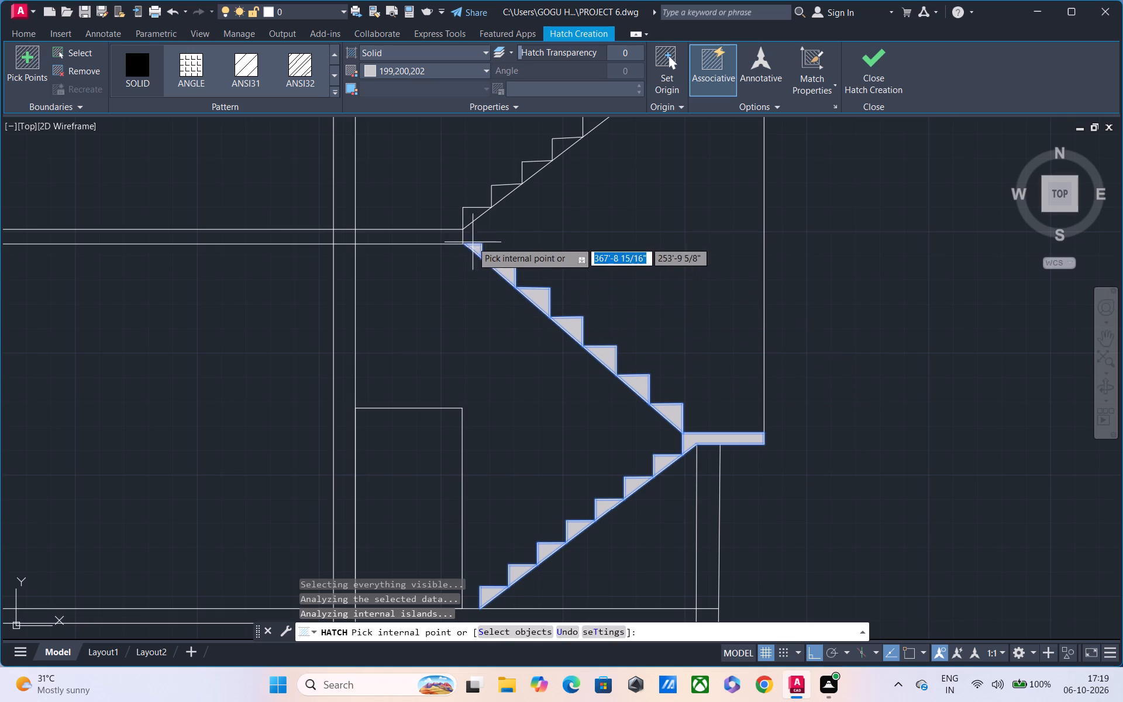
Add the same solid hatch to every step of the third flight, from the first-floor slab up to the upper landing.
click(472, 218)
scroll(478, 225, down, 1)
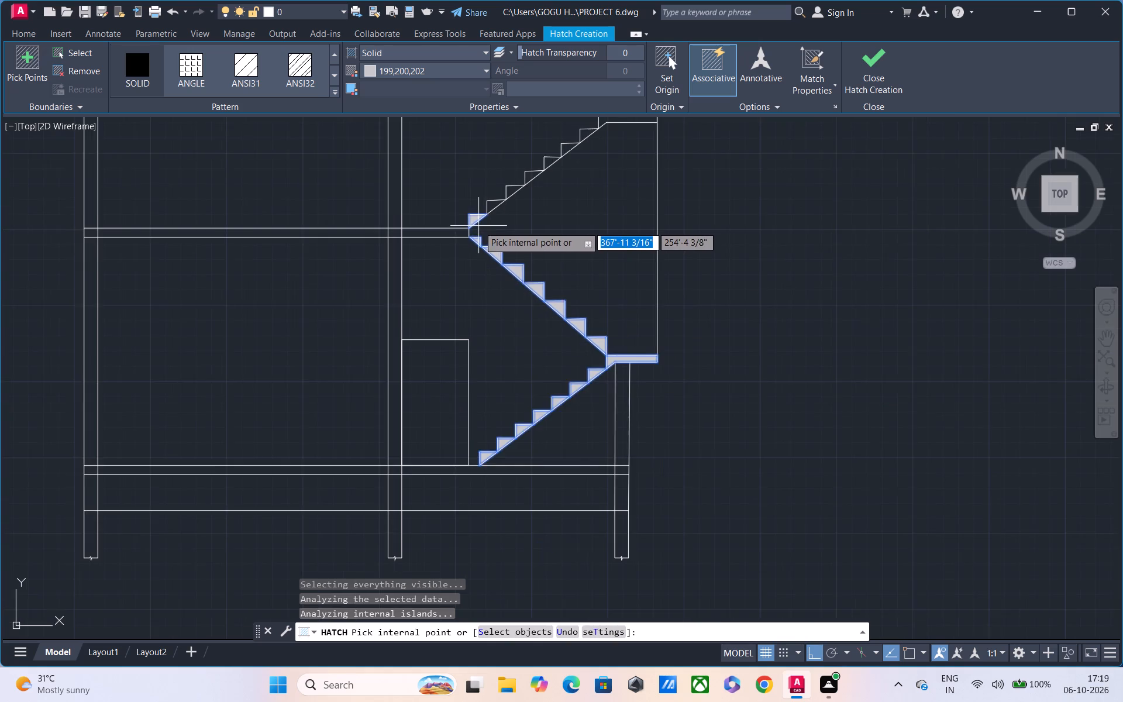
middle_drag(476, 246, 405, 352)
click(419, 314)
click(447, 291)
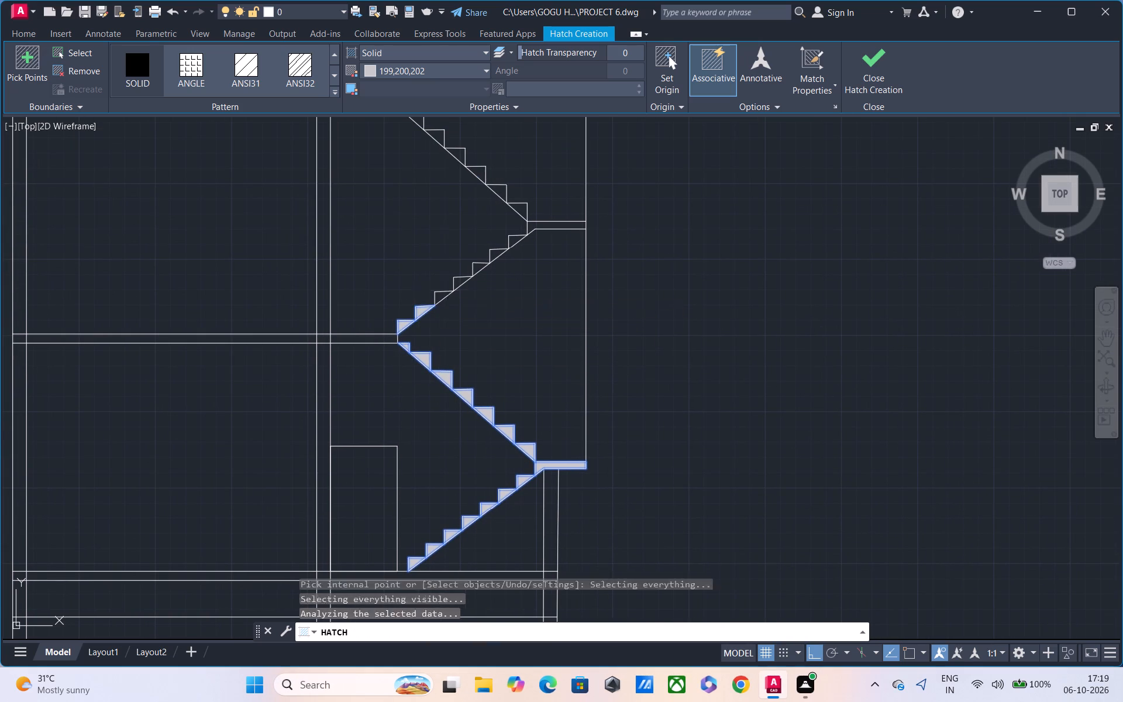
key(ctrl+z)
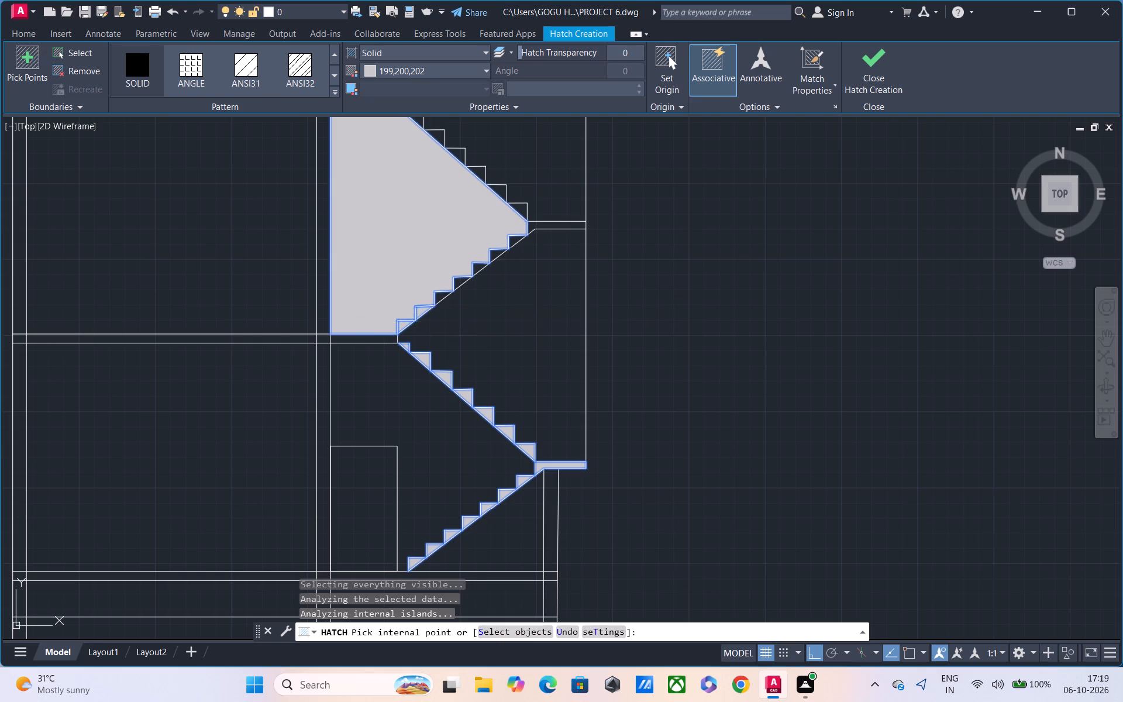
click(423, 309)
click(445, 296)
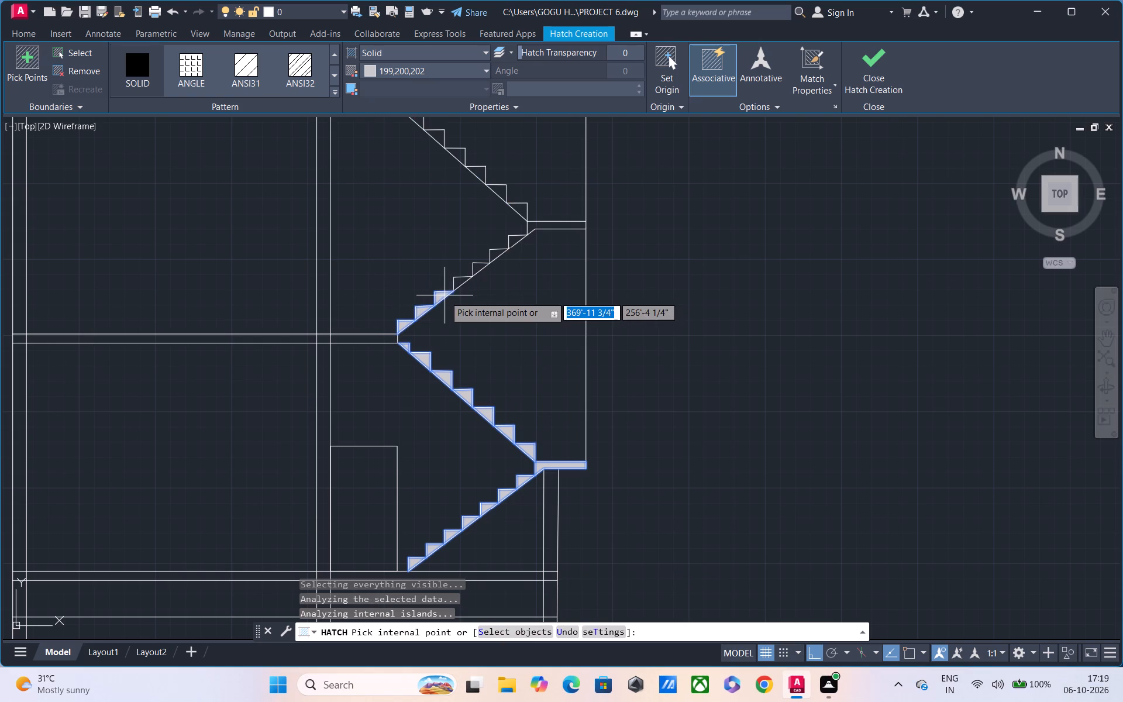
click(462, 286)
key(ctrl+z)
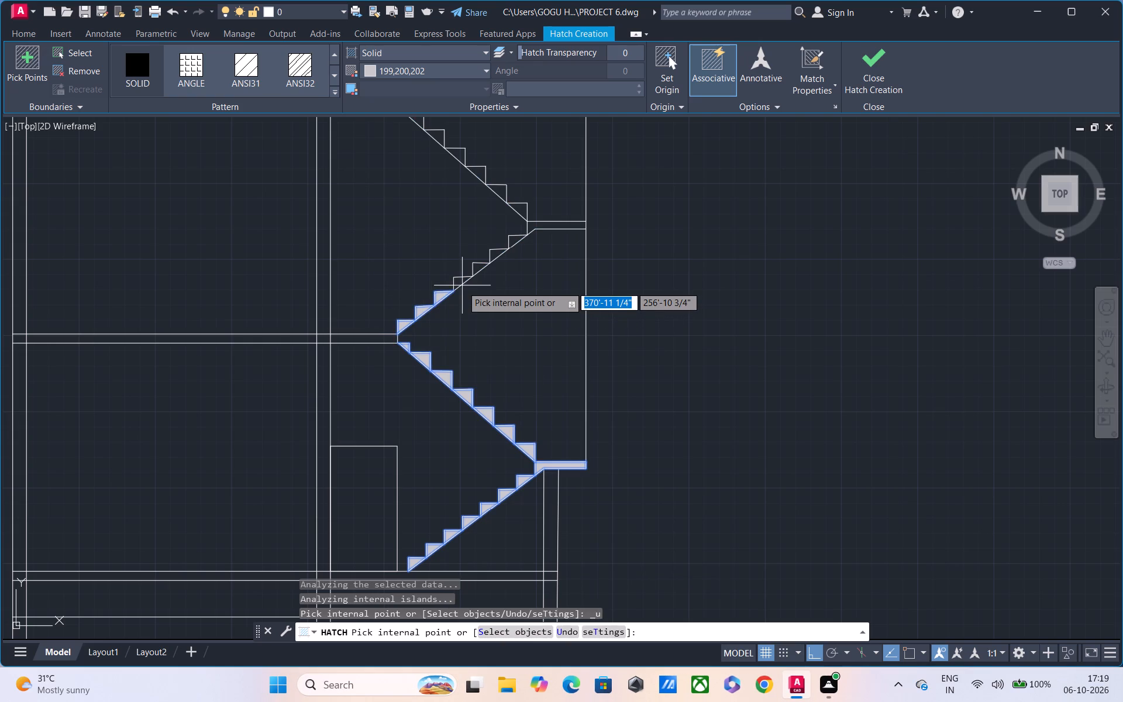
scroll(463, 283, up, 2)
click(462, 277)
click(494, 249)
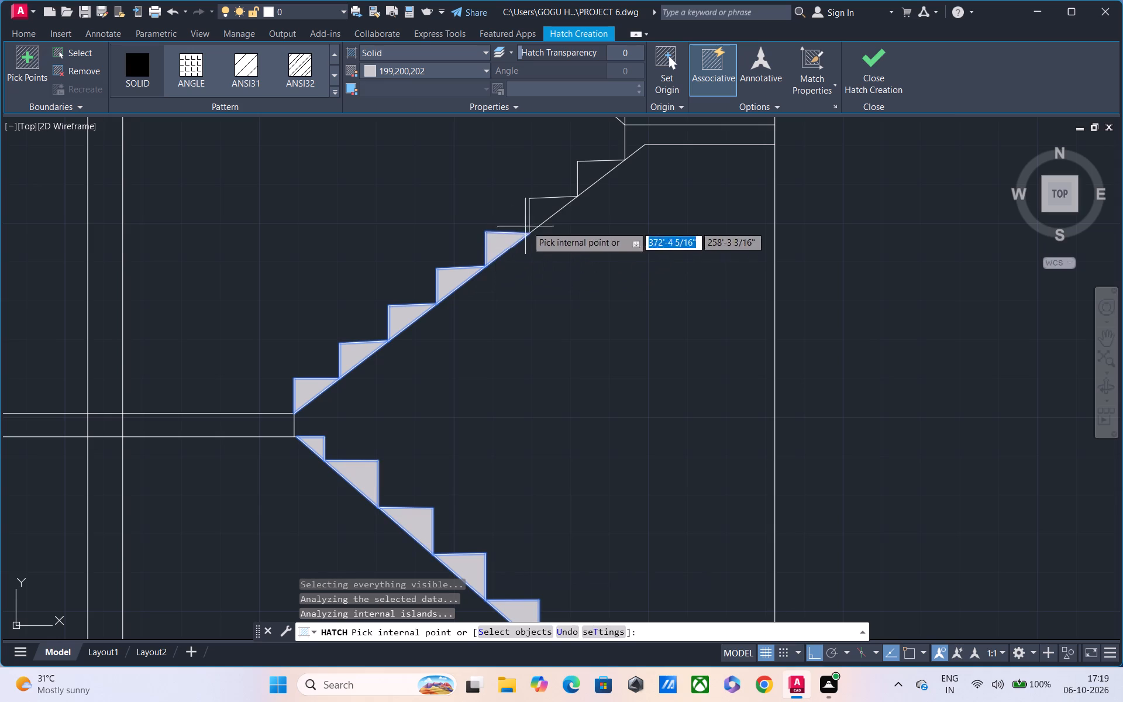
click(535, 218)
click(599, 174)
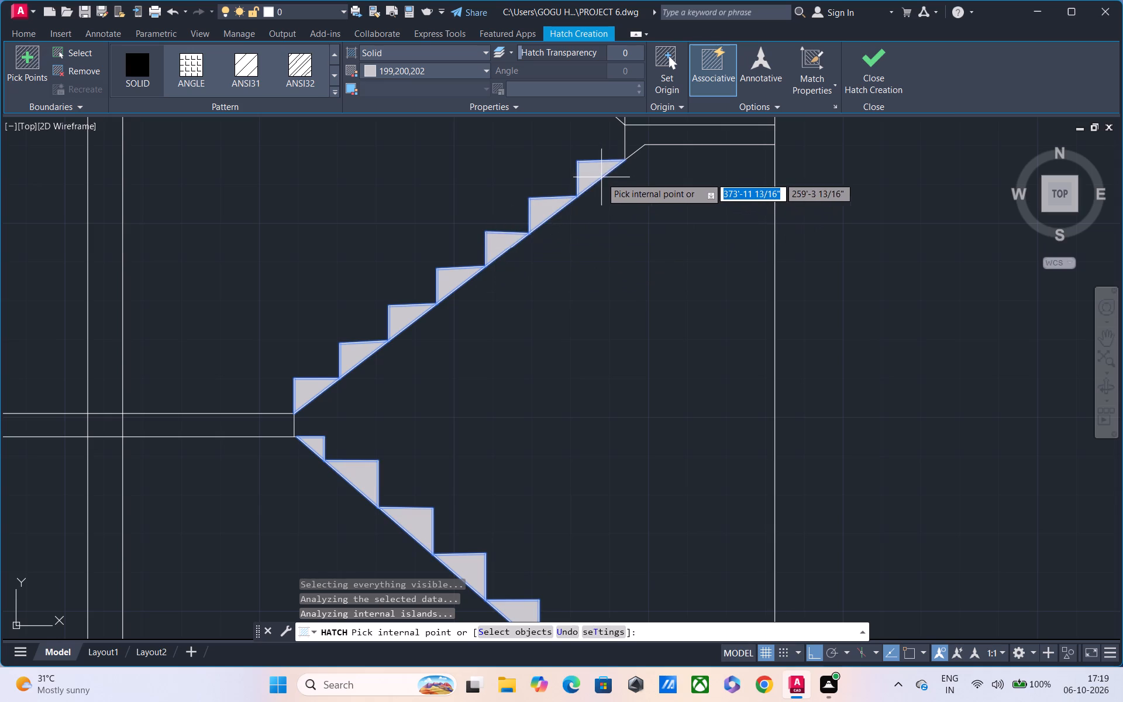
Add the same solid hatch to the upper landing and every step of the fourth flight, up to the roof slab.
middle_drag(596, 203, 531, 315)
click(567, 245)
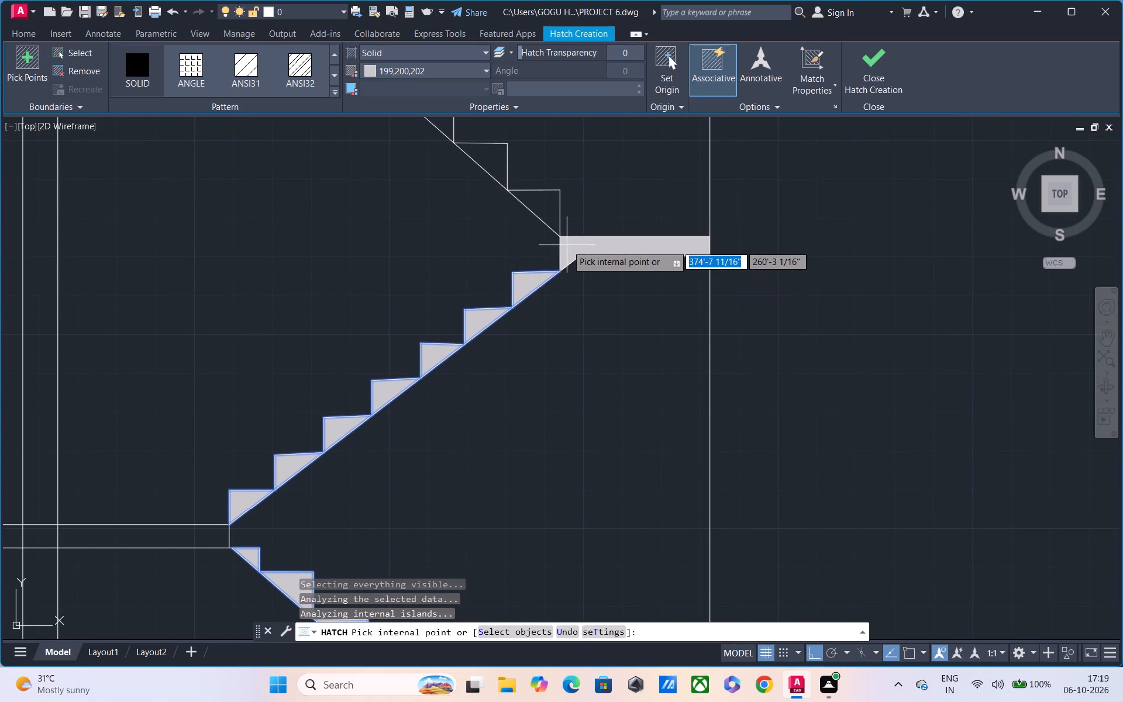
click(549, 214)
middle_drag(557, 234, 591, 334)
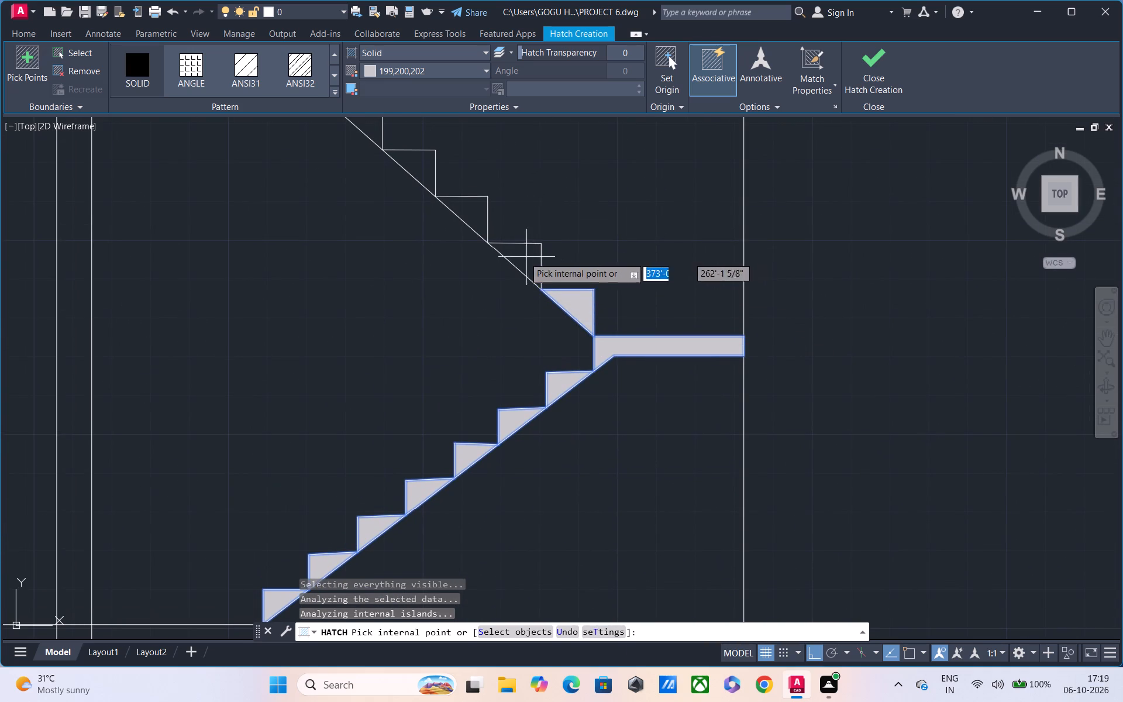
click(524, 257)
middle_drag(537, 277, 683, 397)
click(622, 329)
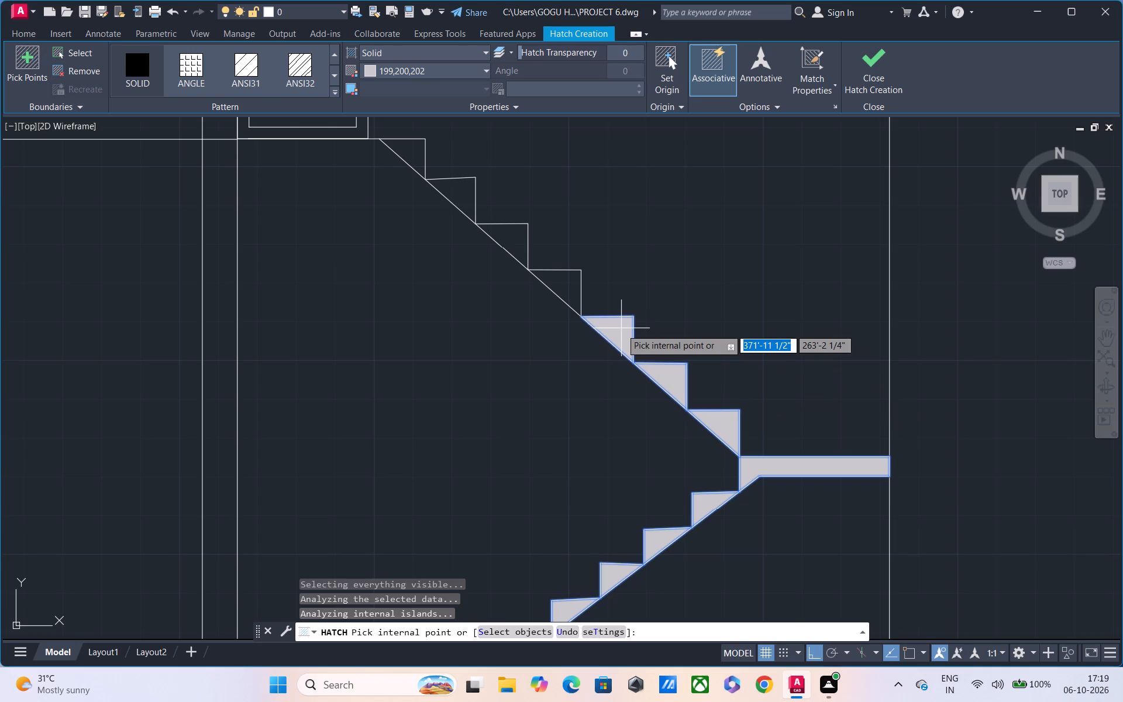
middle_drag(621, 329, 792, 466)
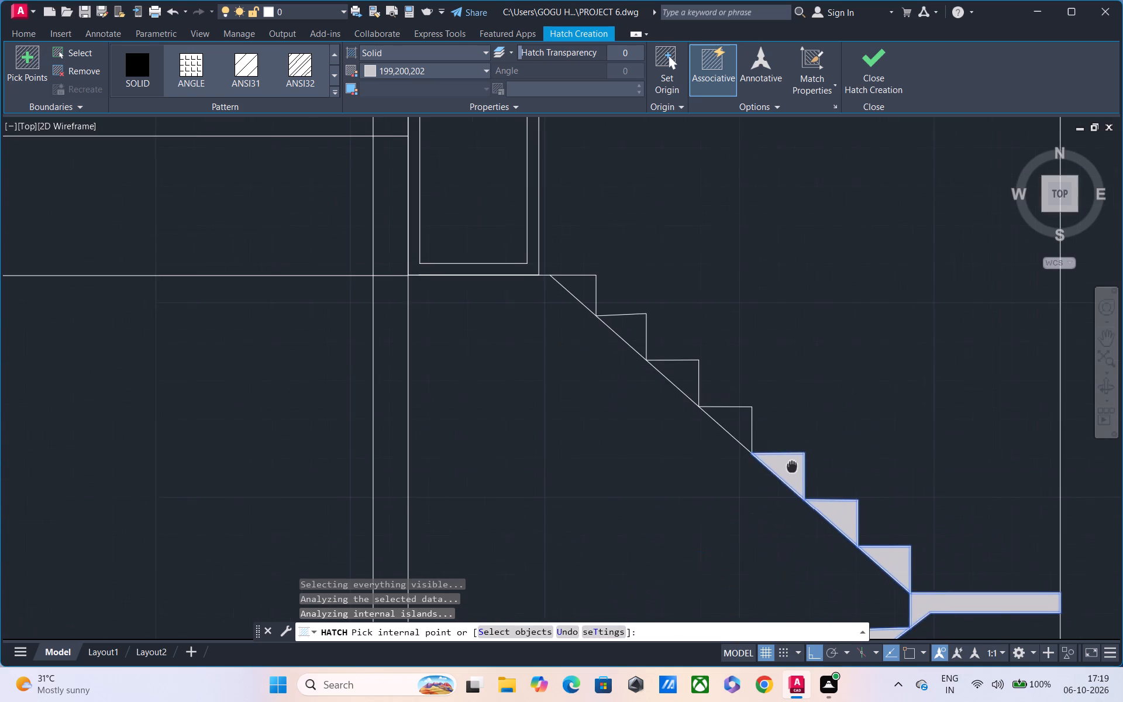
middle_drag(792, 466, 793, 466)
click(732, 426)
click(683, 382)
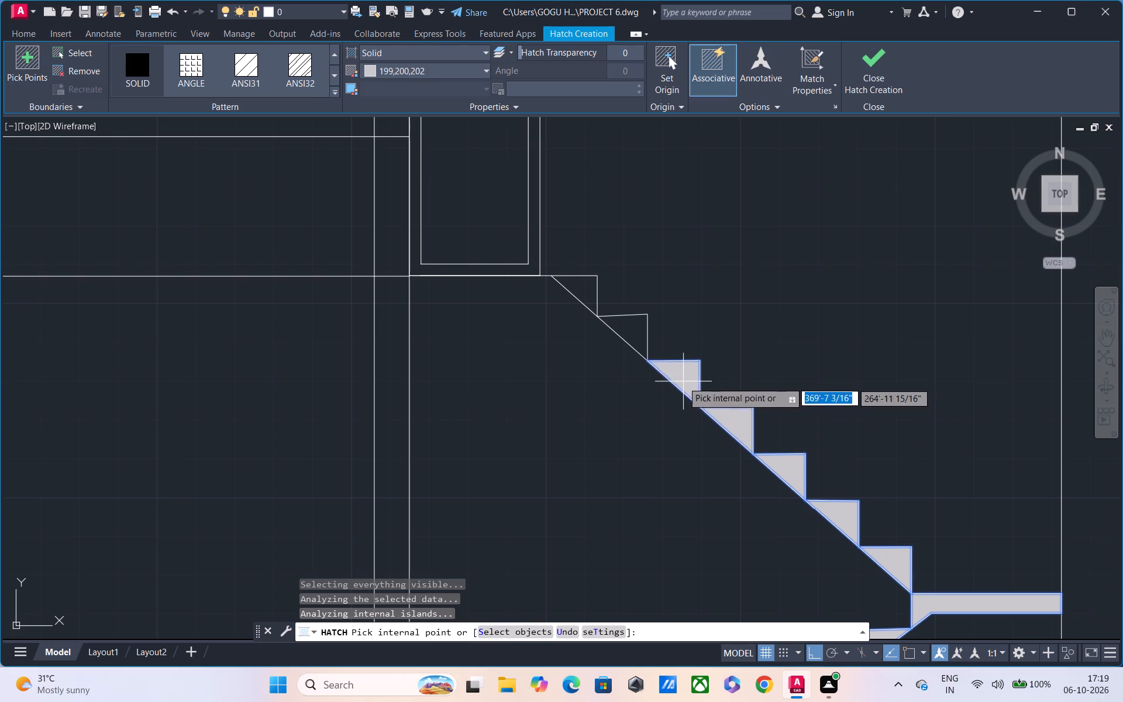
click(635, 336)
click(591, 295)
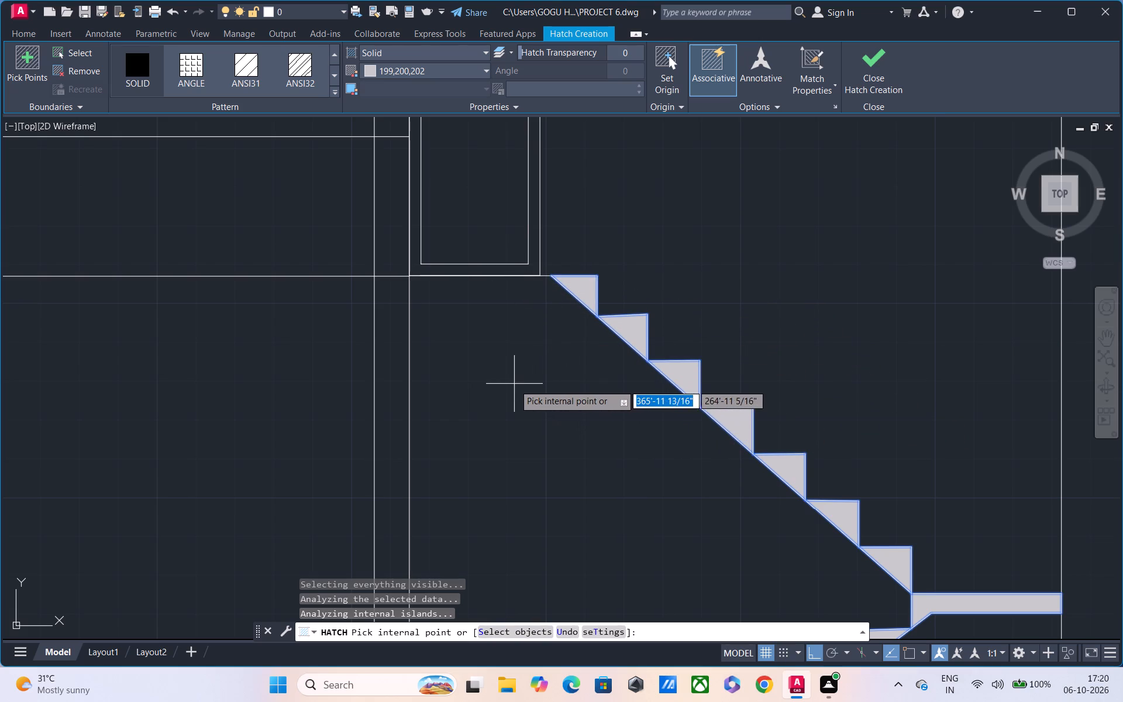
middle_drag(512, 377, 708, 476)
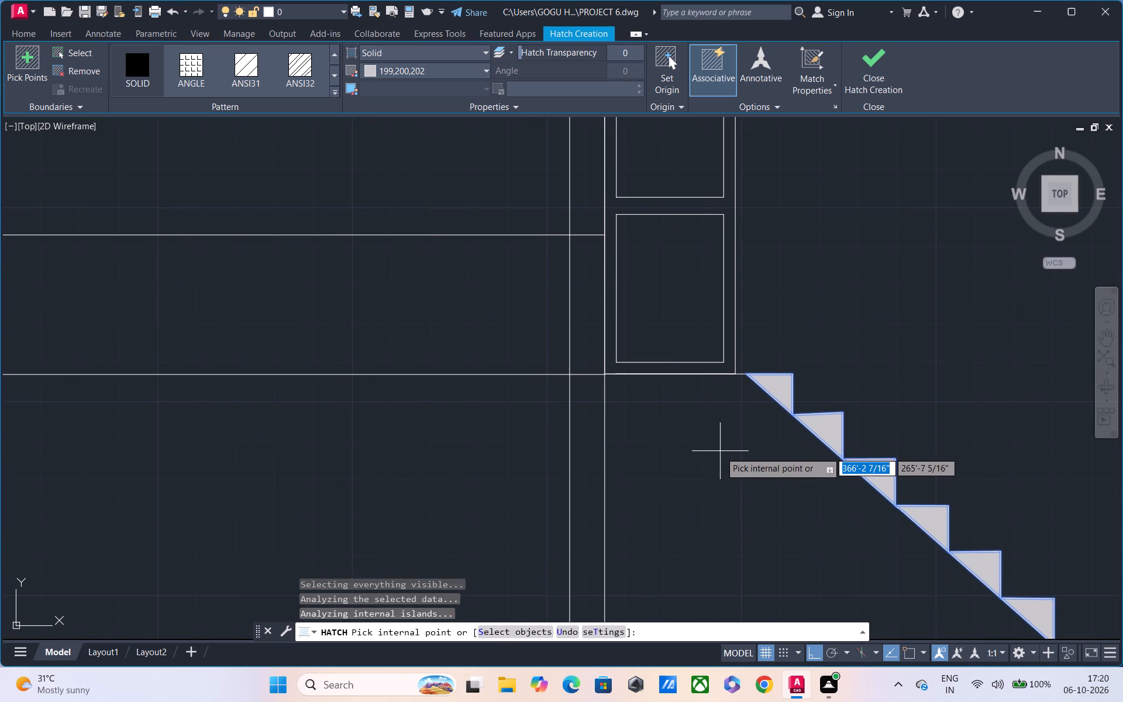
middle_drag(722, 439, 807, 541)
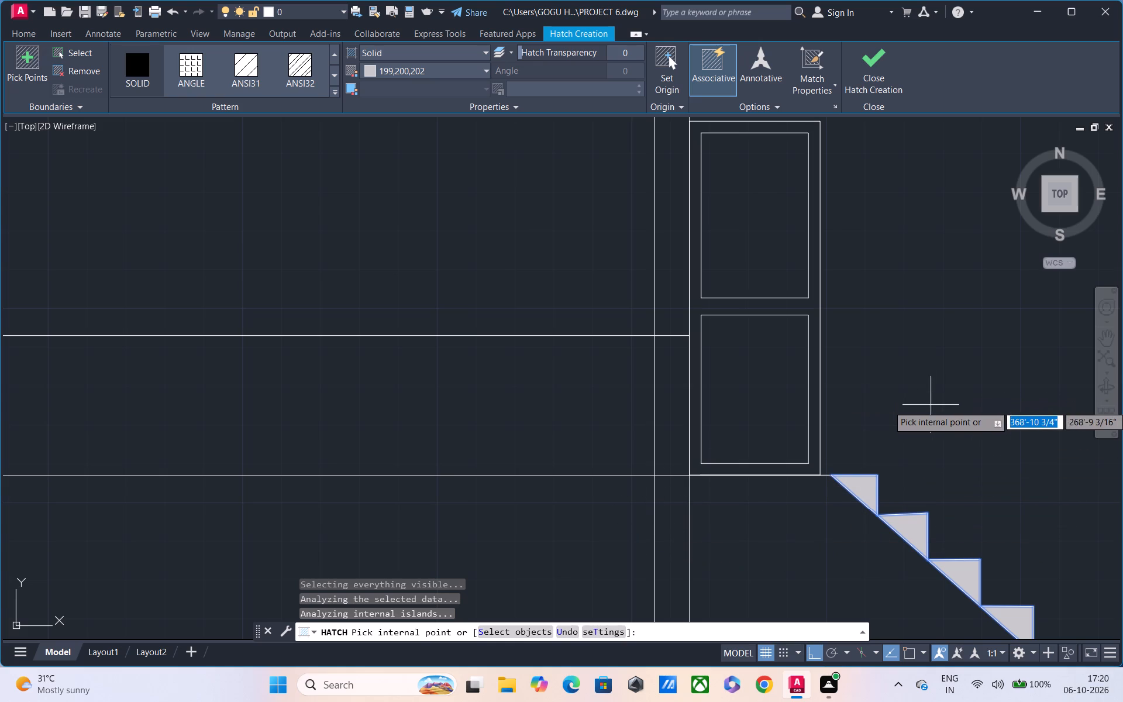
middle_drag(931, 405, 940, 355)
scroll(938, 357, down, 2)
scroll(863, 424, down, 1)
middle_drag(860, 424, 576, 420)
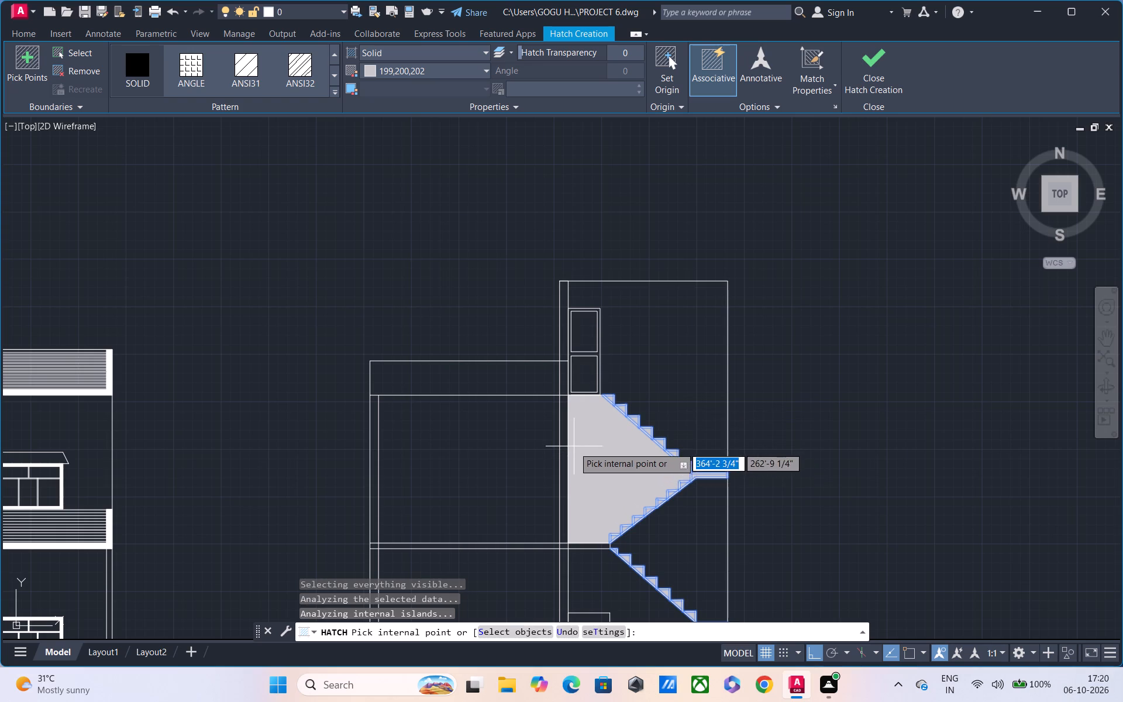
middle_drag(573, 445, 584, 405)
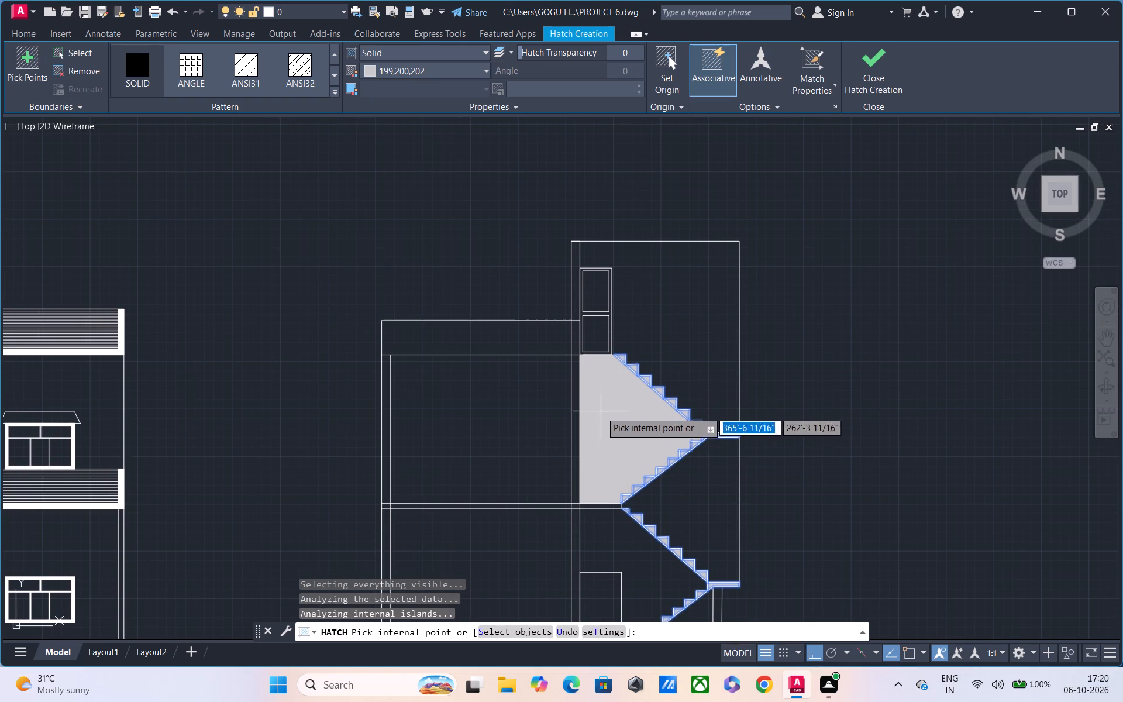
key(Escape)
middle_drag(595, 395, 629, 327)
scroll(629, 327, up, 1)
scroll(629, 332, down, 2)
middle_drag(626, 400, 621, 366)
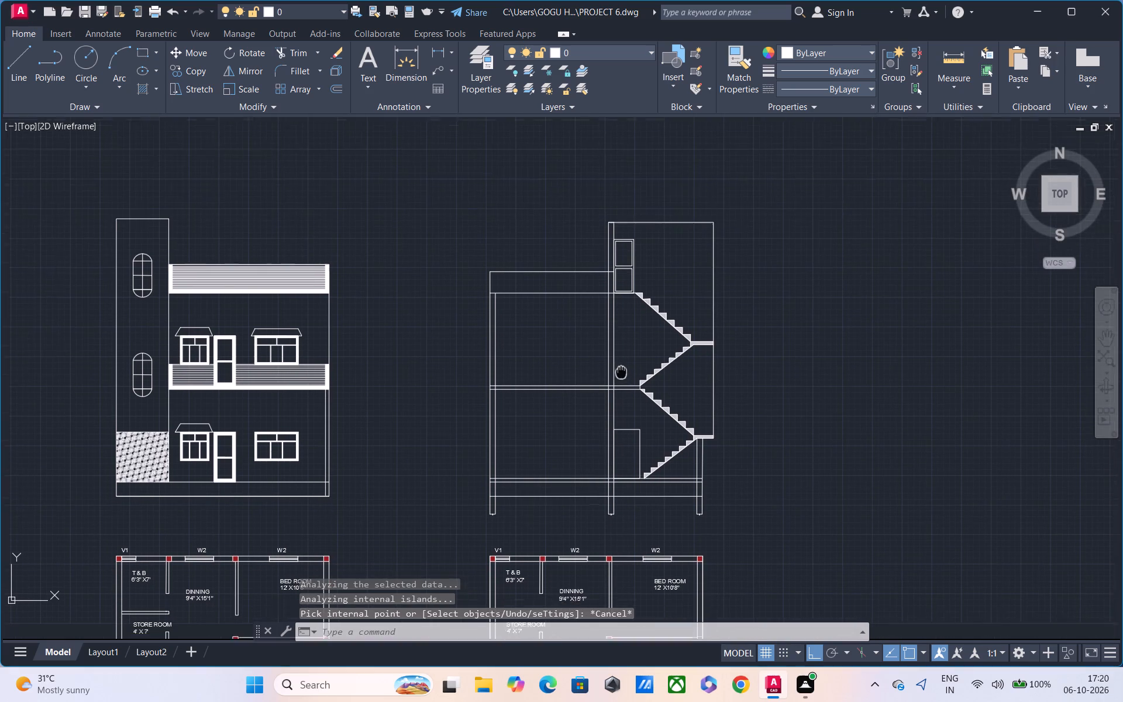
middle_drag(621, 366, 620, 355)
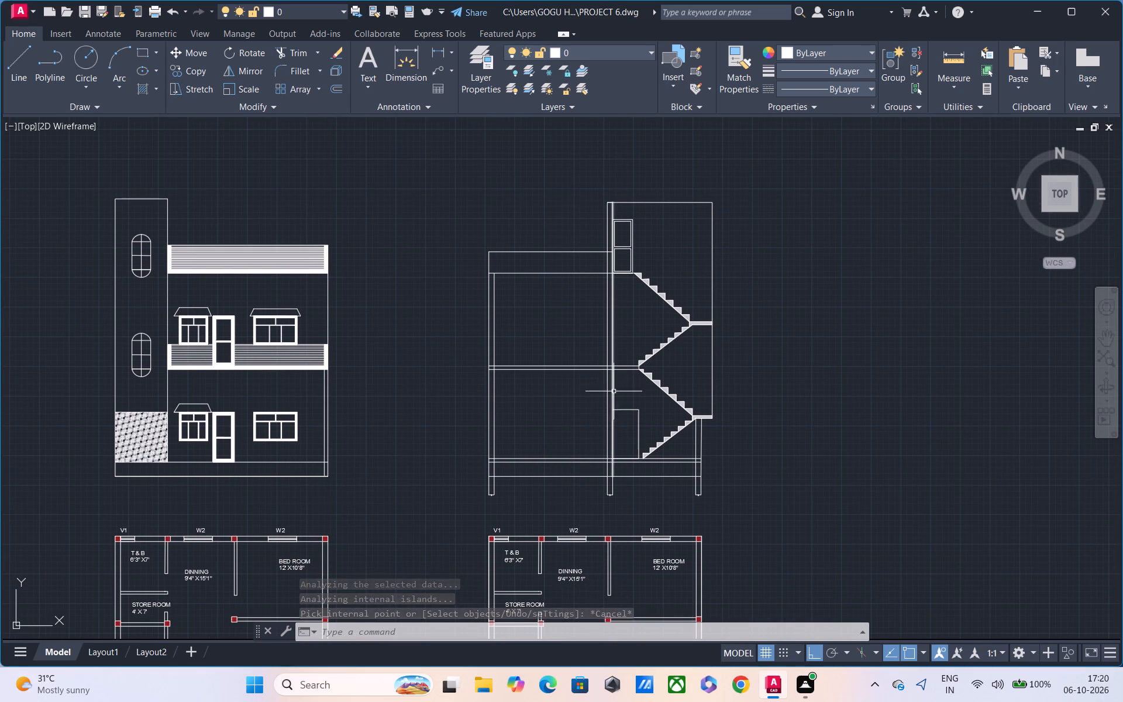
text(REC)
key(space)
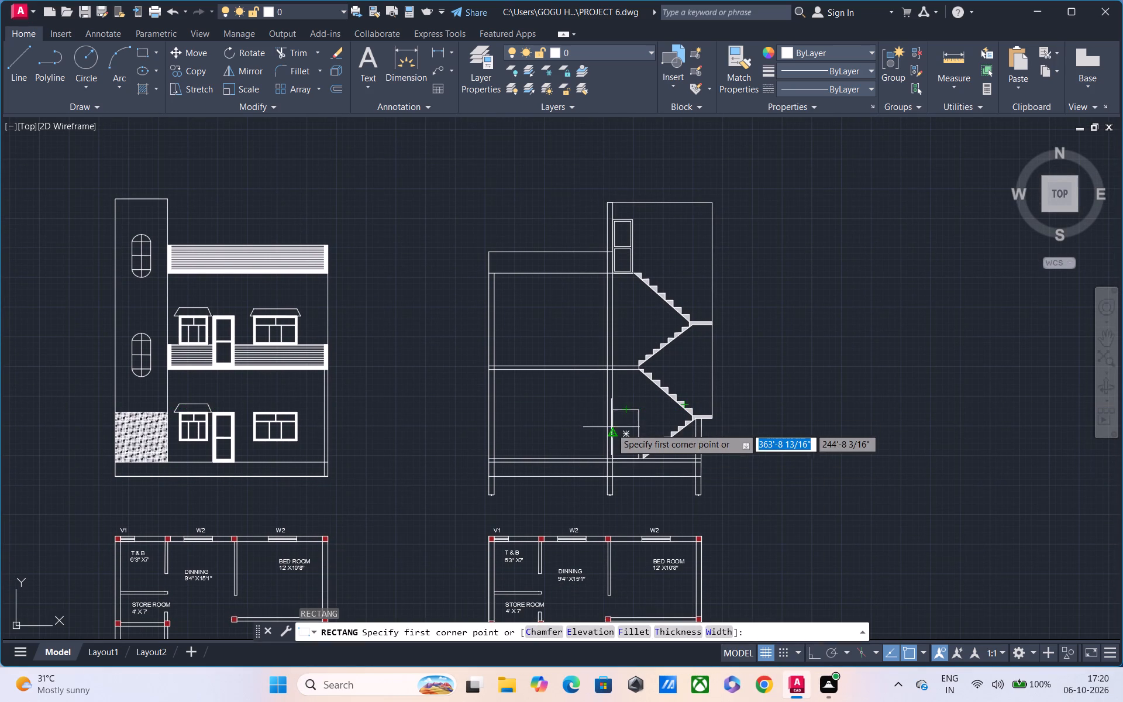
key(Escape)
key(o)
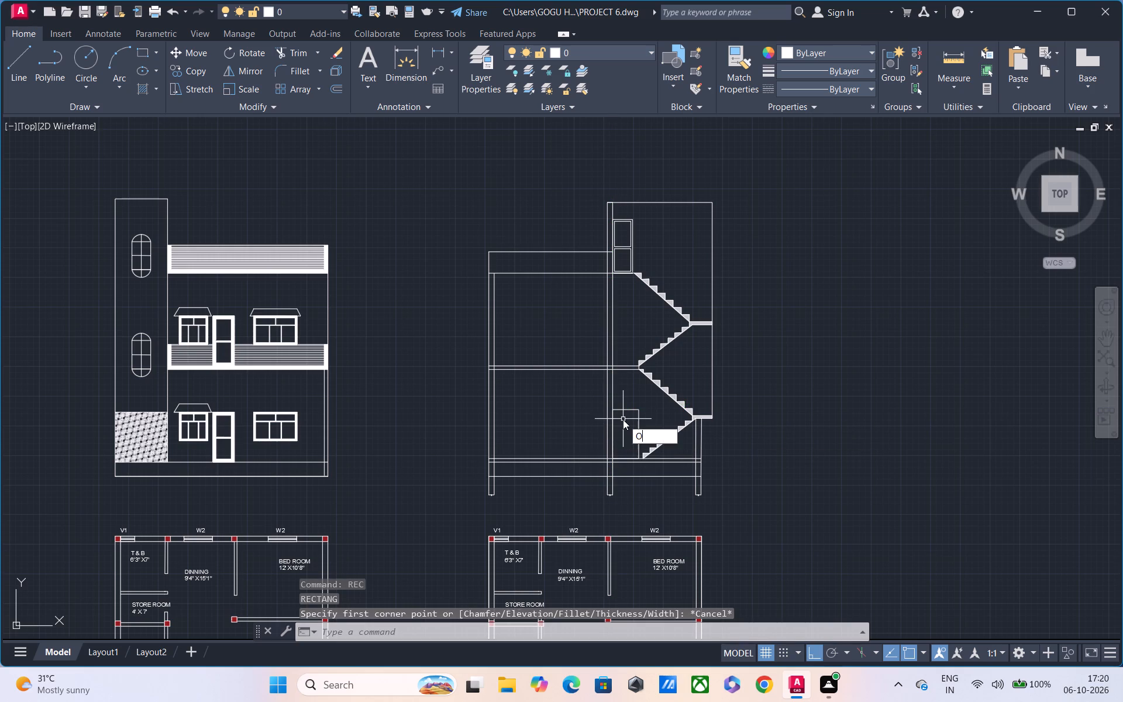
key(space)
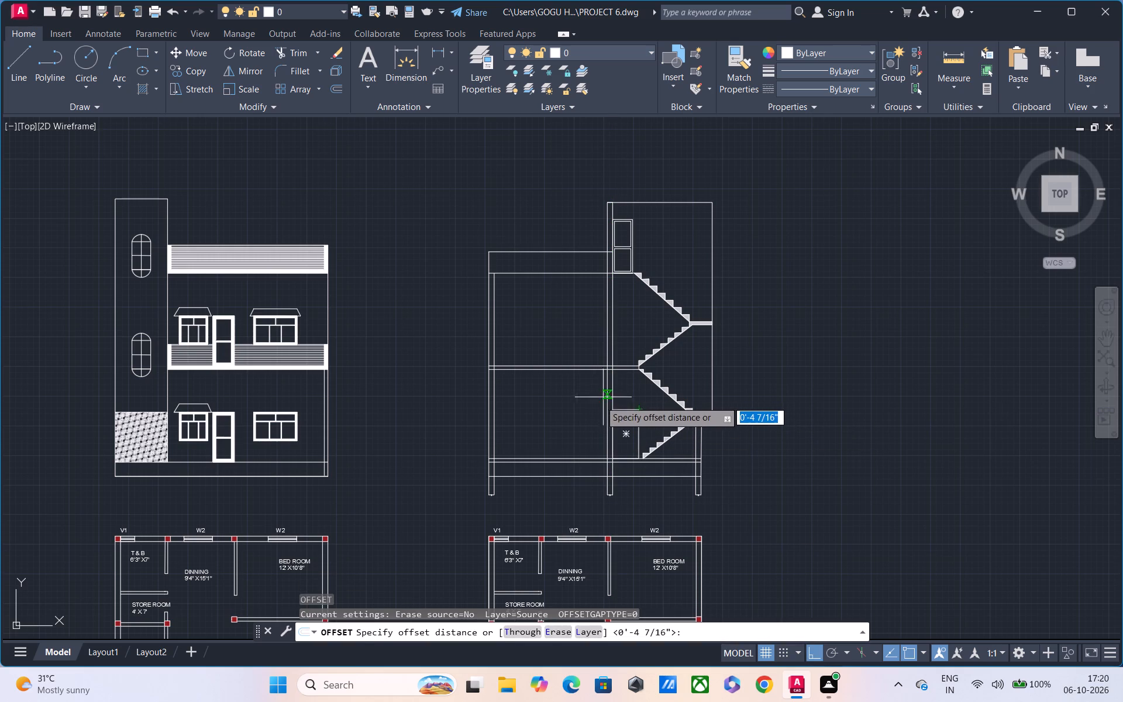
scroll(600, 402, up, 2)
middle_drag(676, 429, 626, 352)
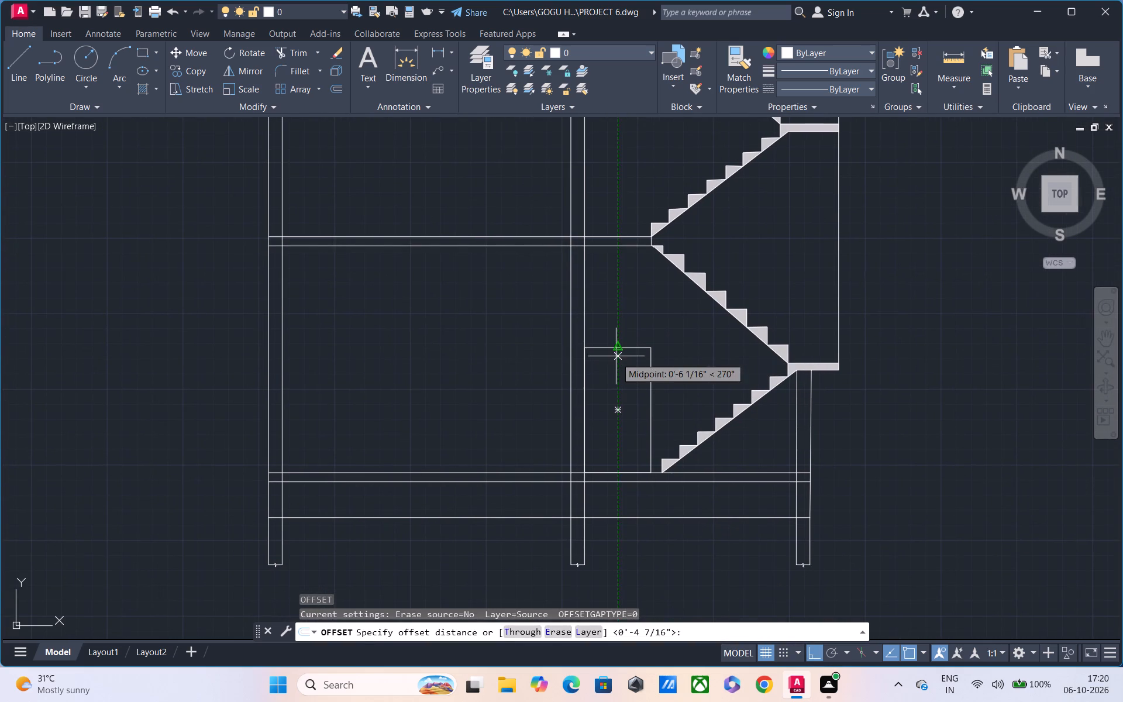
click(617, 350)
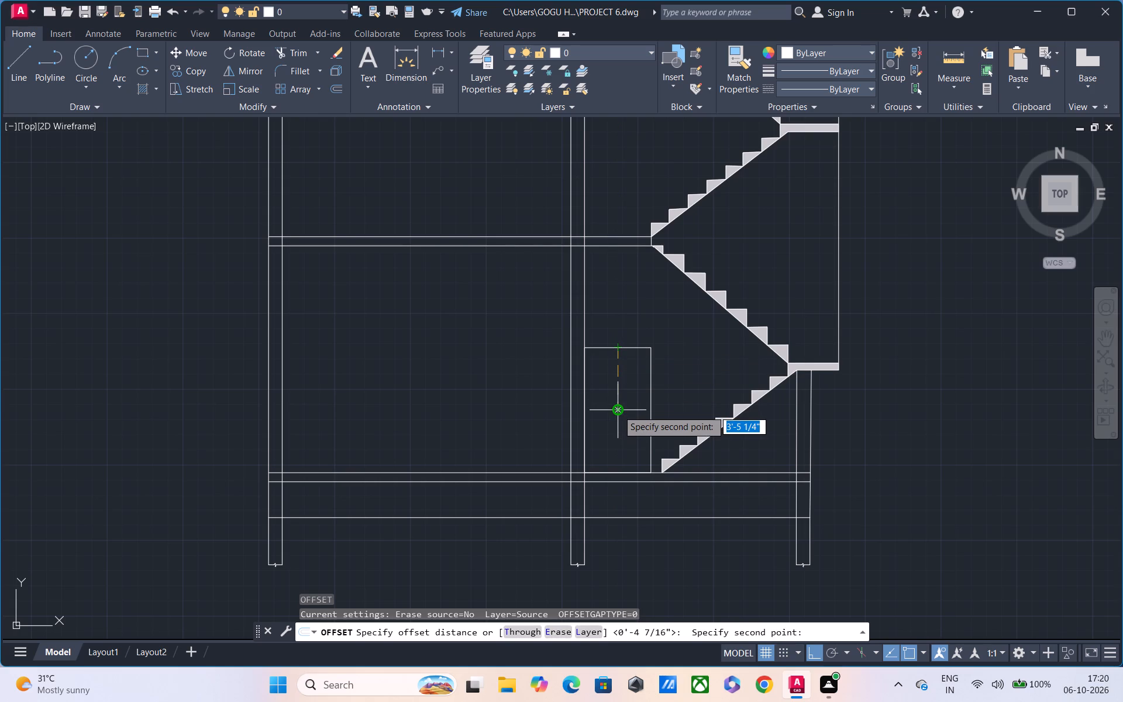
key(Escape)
Offset the ground-floor door outline beside the stair inward by 3" to form its inner frame.
middle_drag(609, 371, 566, 321)
scroll(574, 332, up, 2)
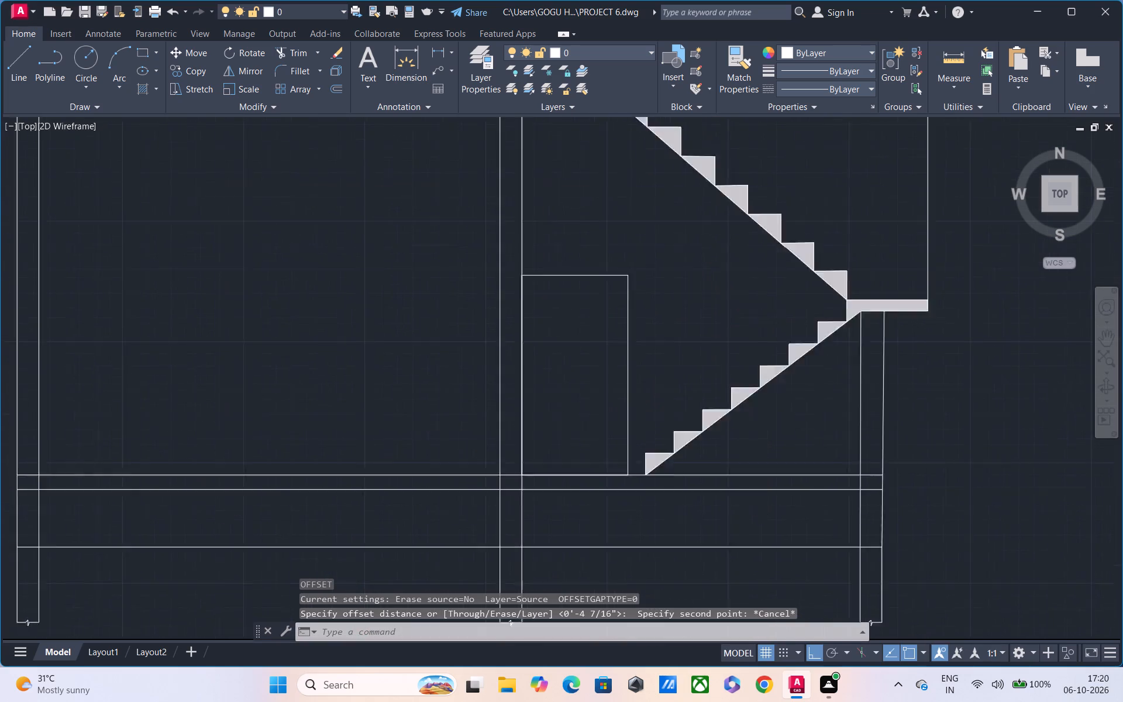
text(O)
key(space)
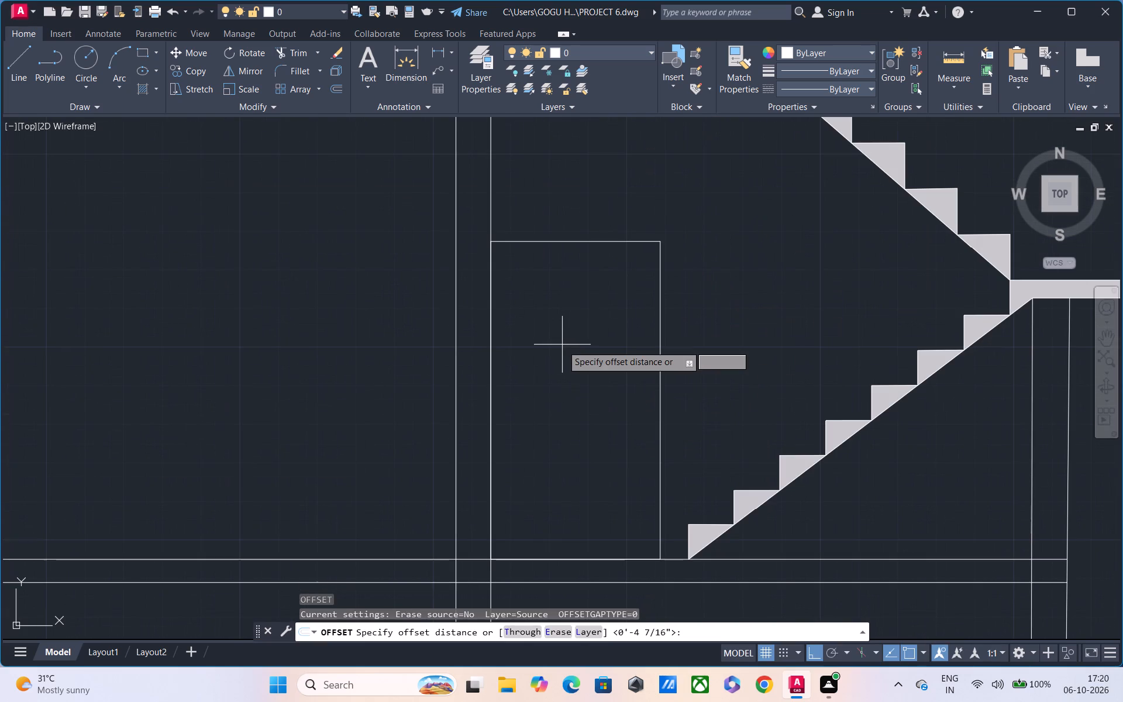
text(3")
key(Return)
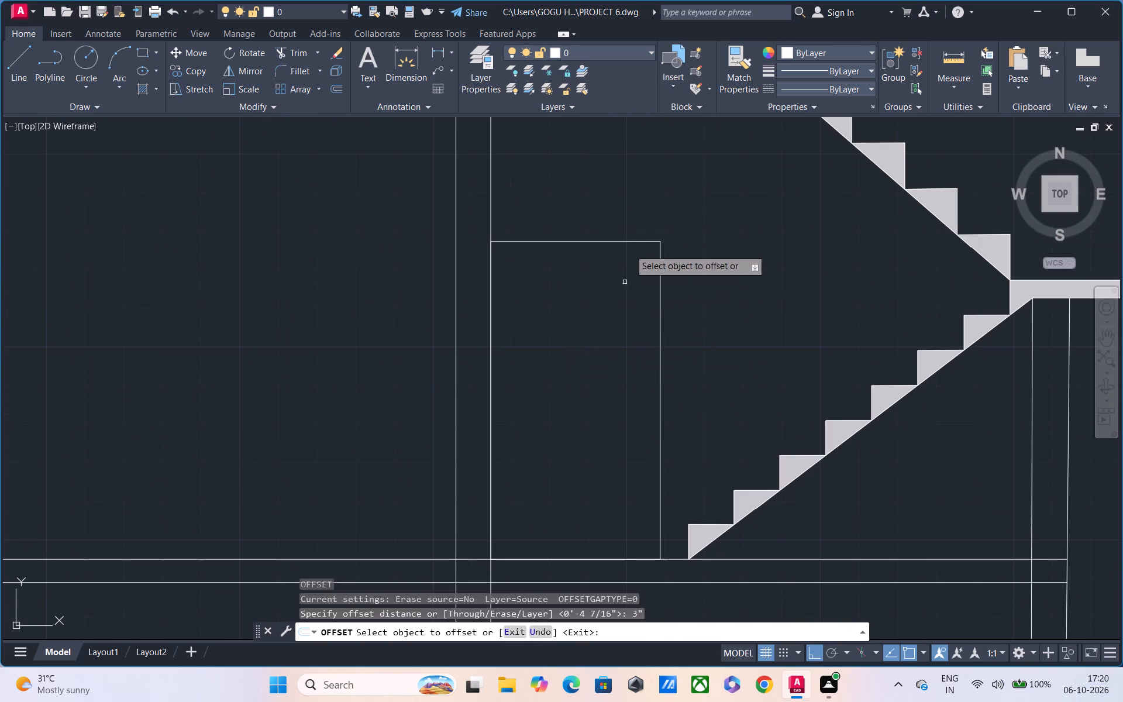
click(612, 240)
click(608, 277)
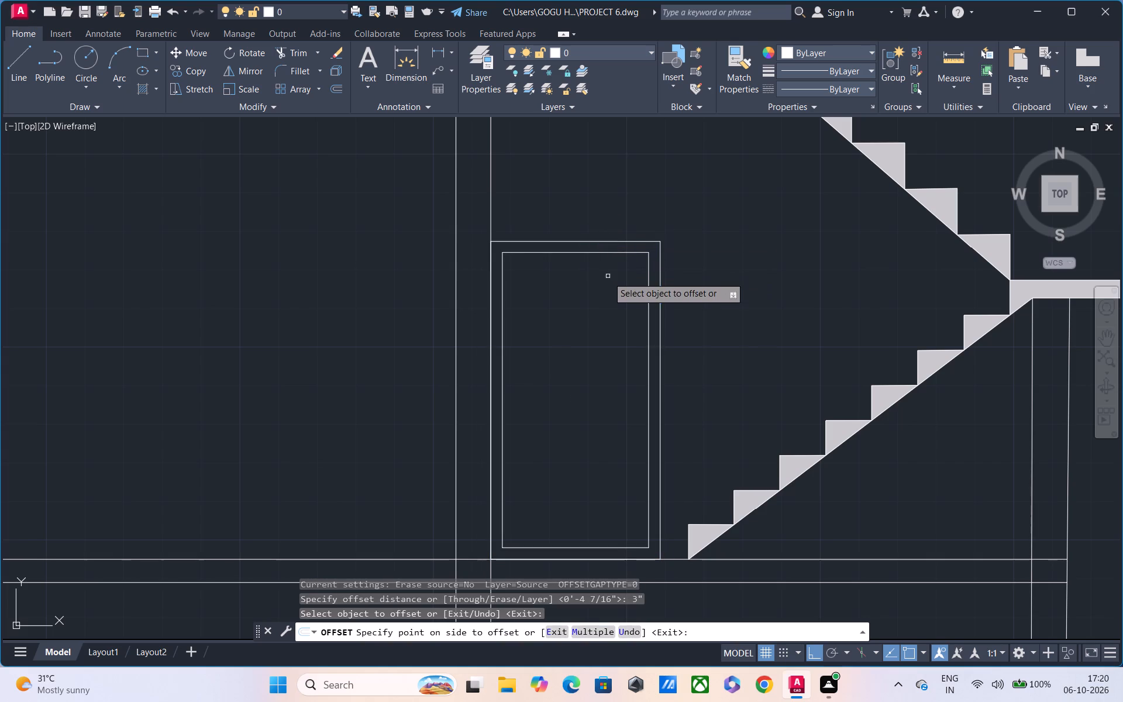
scroll(572, 310, down, 1)
key(Escape)
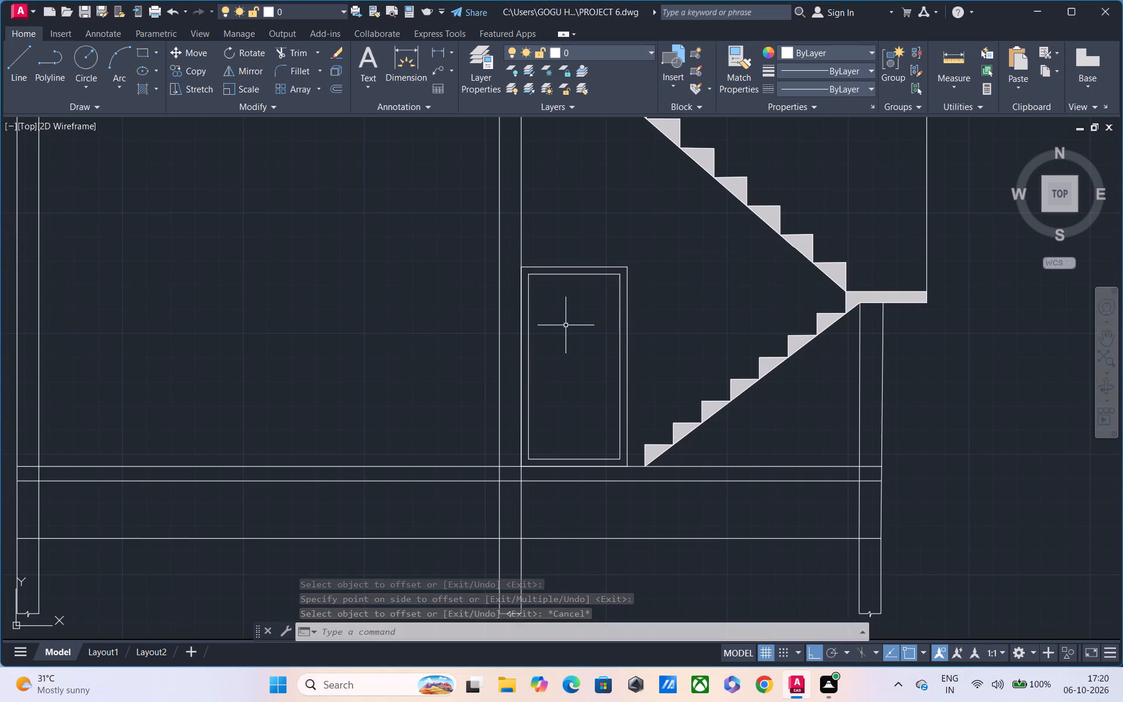
Draw a horizontal line across the door's inner frame, joining the midpoints of its two vertical sides.
key(l)
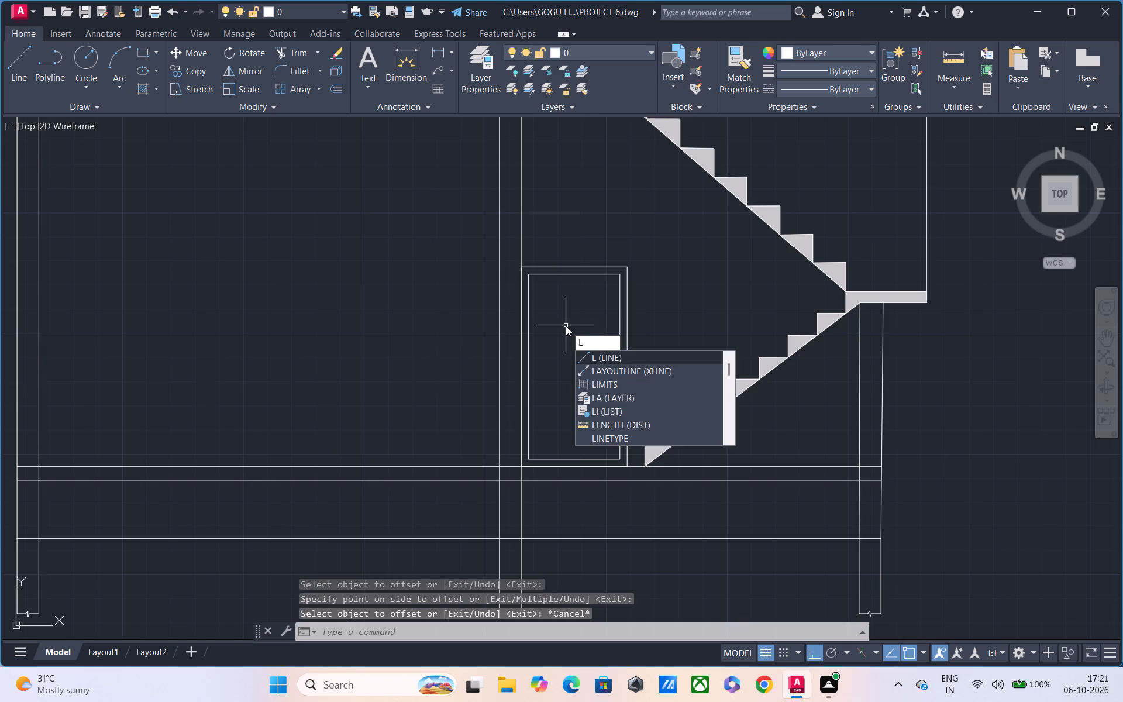
key(space)
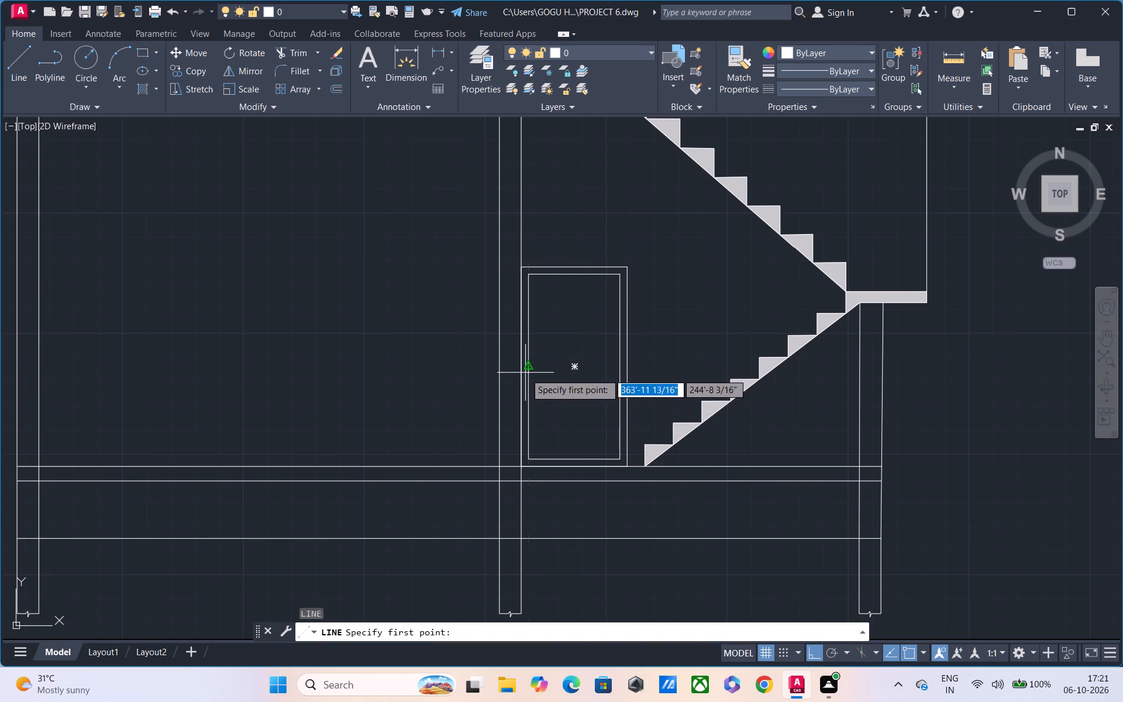
click(528, 370)
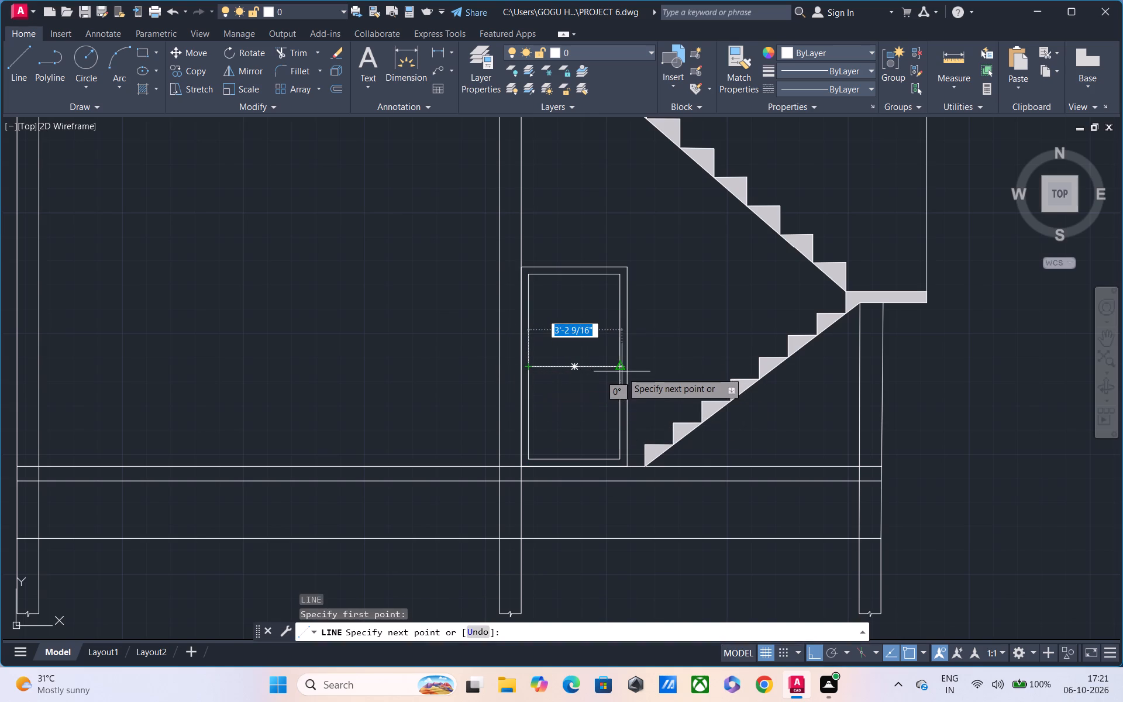
click(622, 370)
key(Escape)
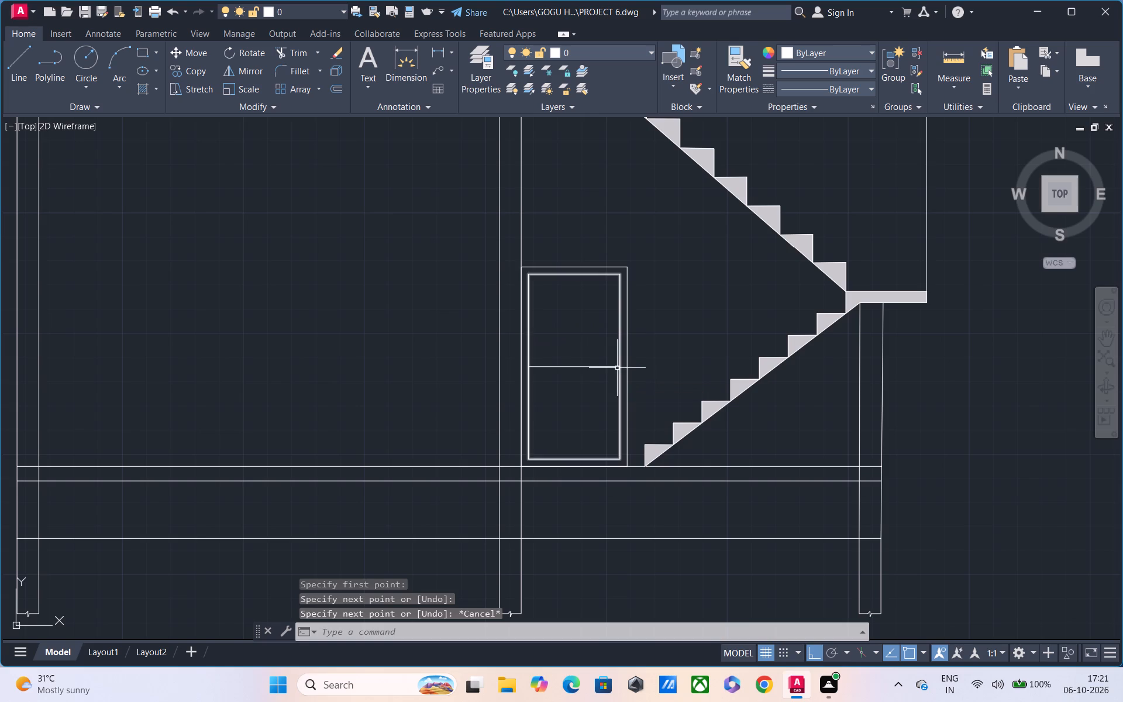
Offset the door's horizontal midline 1" upward and 1" downward to form the middle rail.
text(O)
key(space)
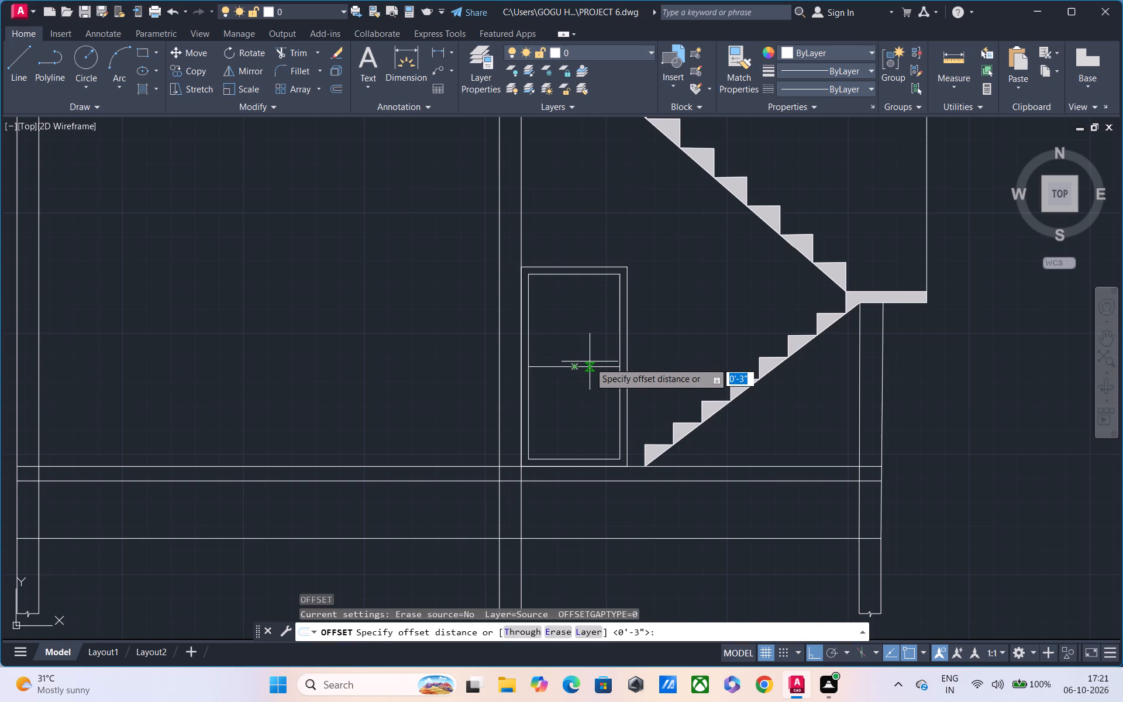
key(space)
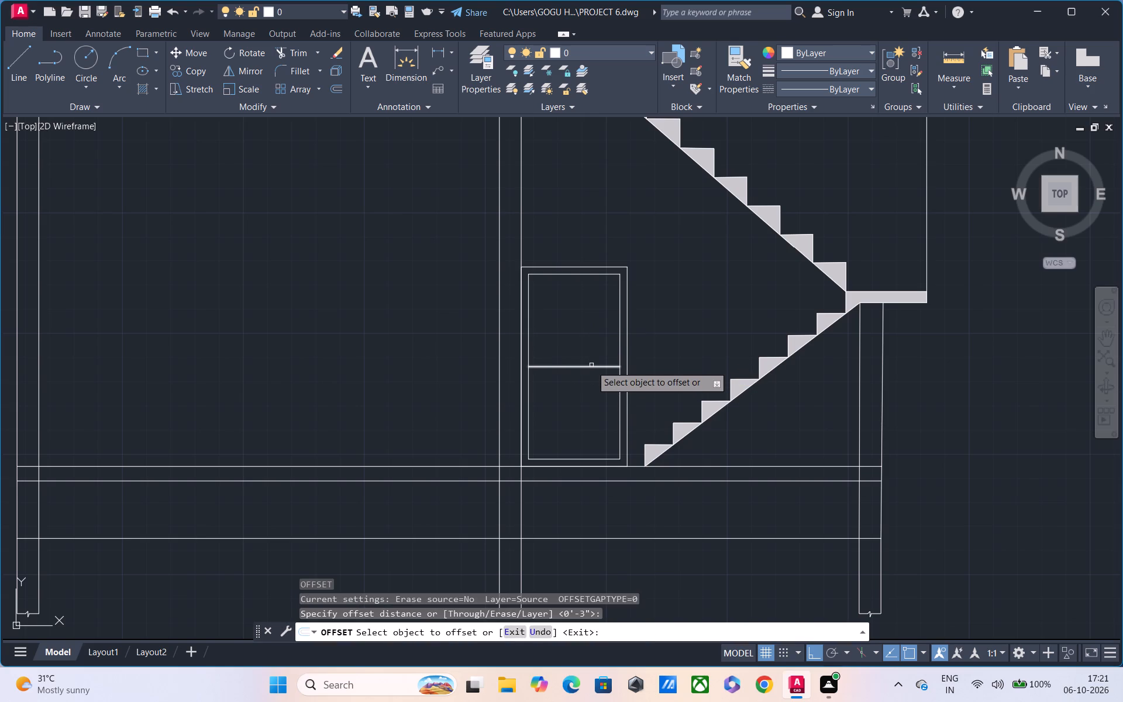
click(591, 366)
text(1")
key(Return)
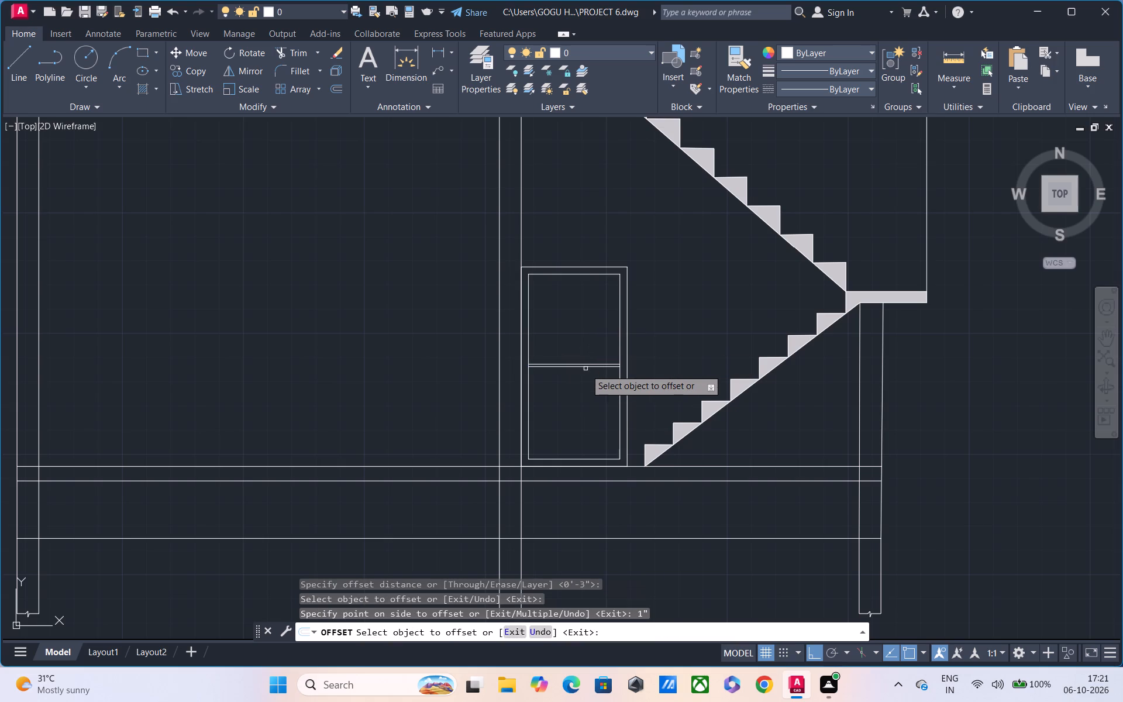
scroll(586, 370, up, 2)
click(585, 363)
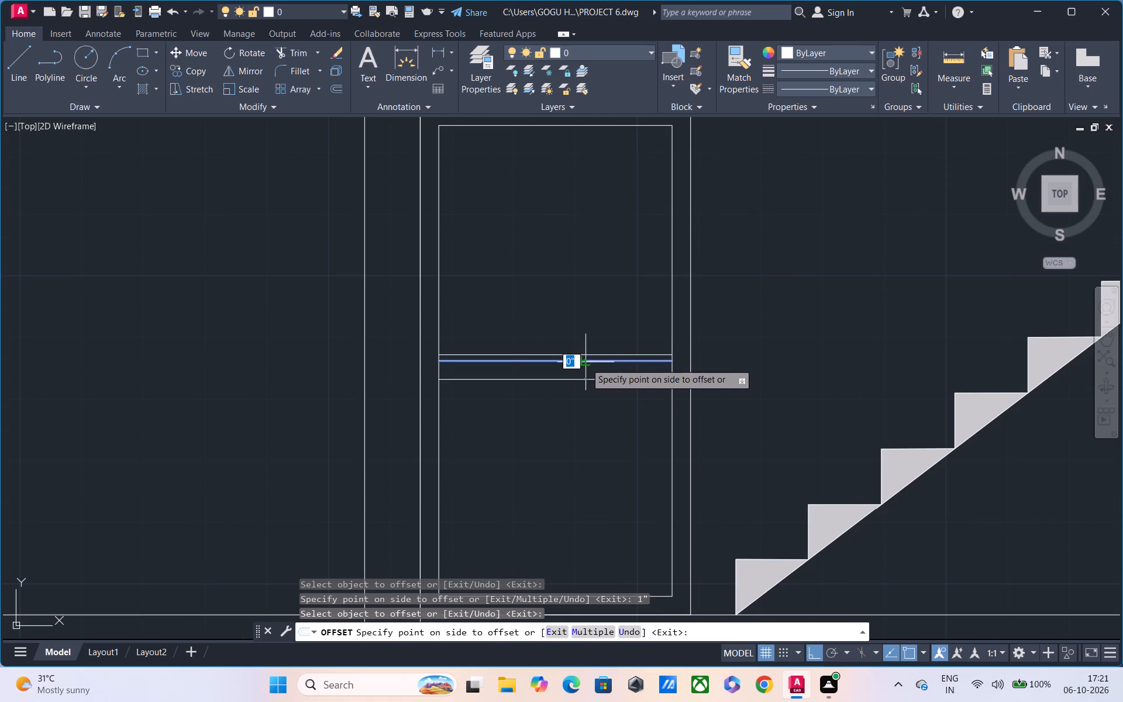
text(1")
key(Return)
scroll(584, 373, up, 2)
key(Escape)
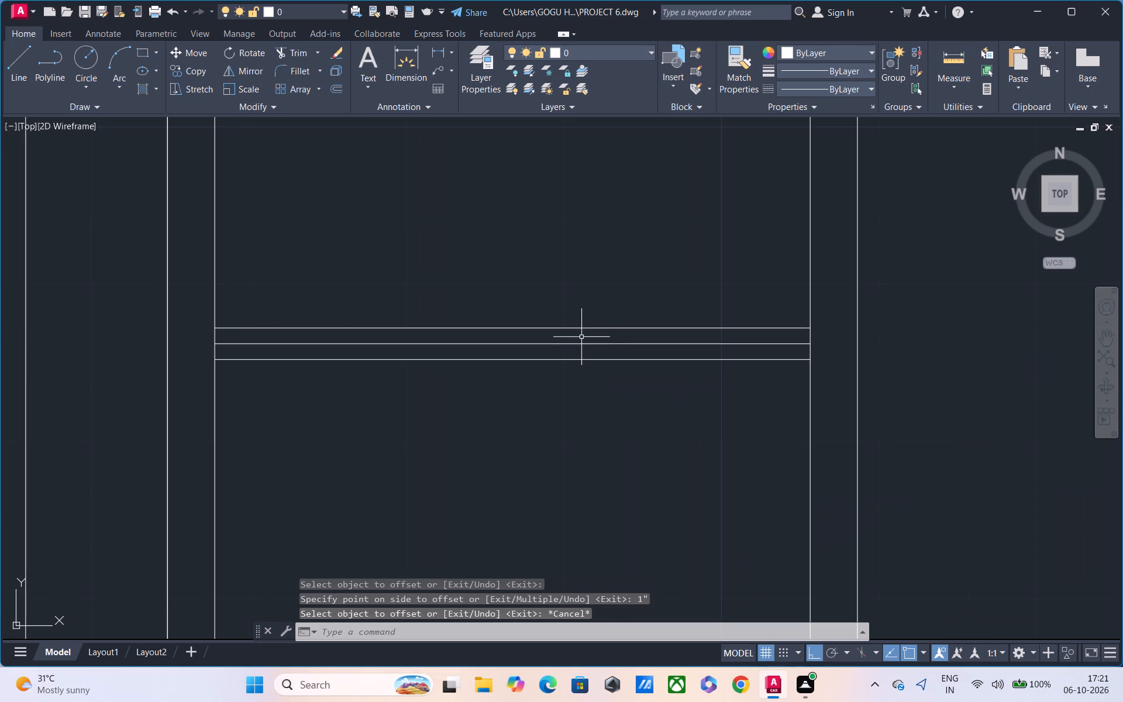
Delete the original midline between the two middle-rail lines of the ground-floor door.
click(577, 345)
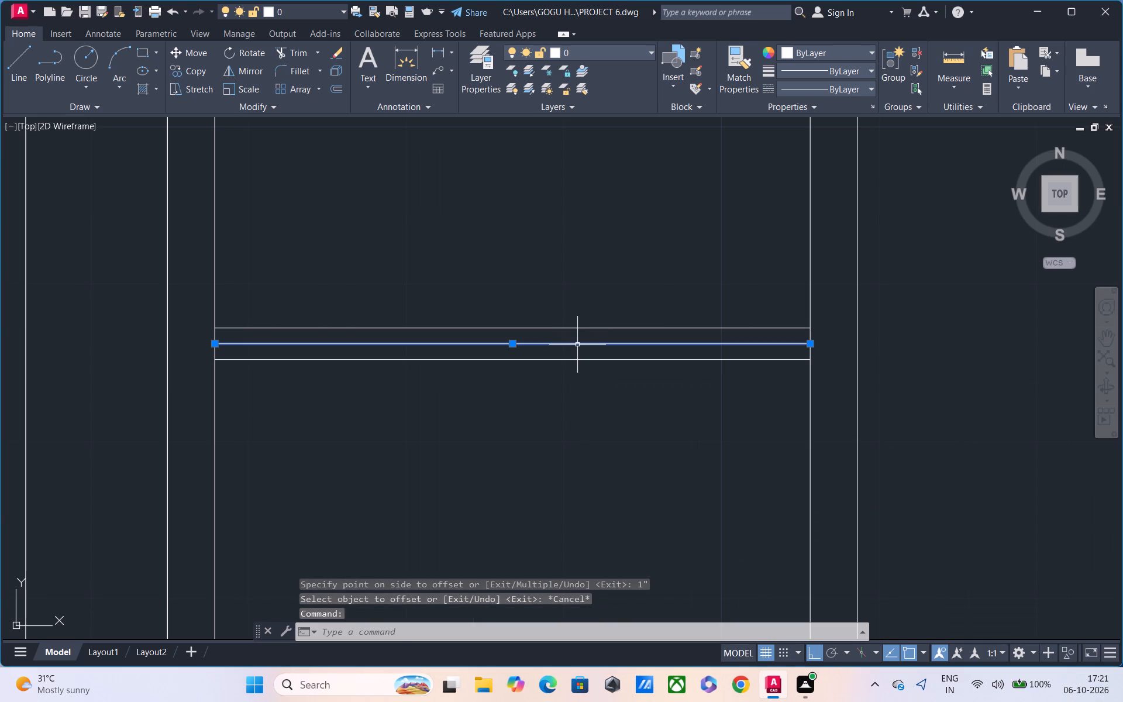
key(Delete)
scroll(588, 401, down, 2)
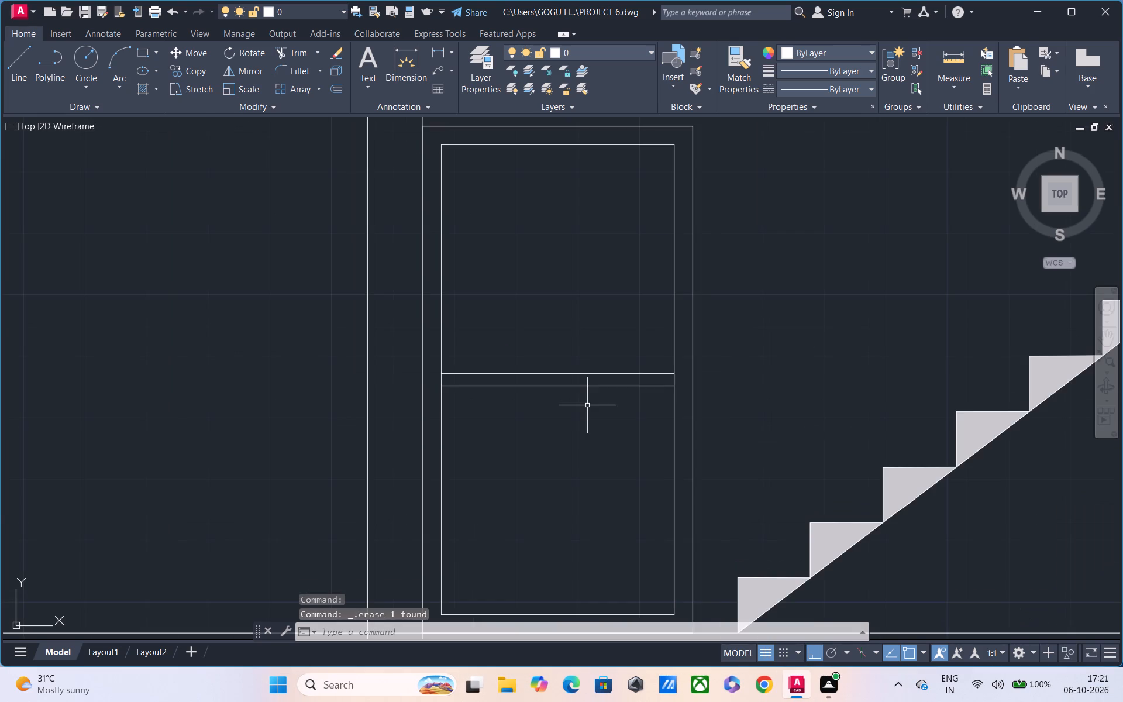
Trim the short vertical pieces of the ground-floor door's inner frame between the two middle-rail lines on both sides.
text(TR)
key(space)
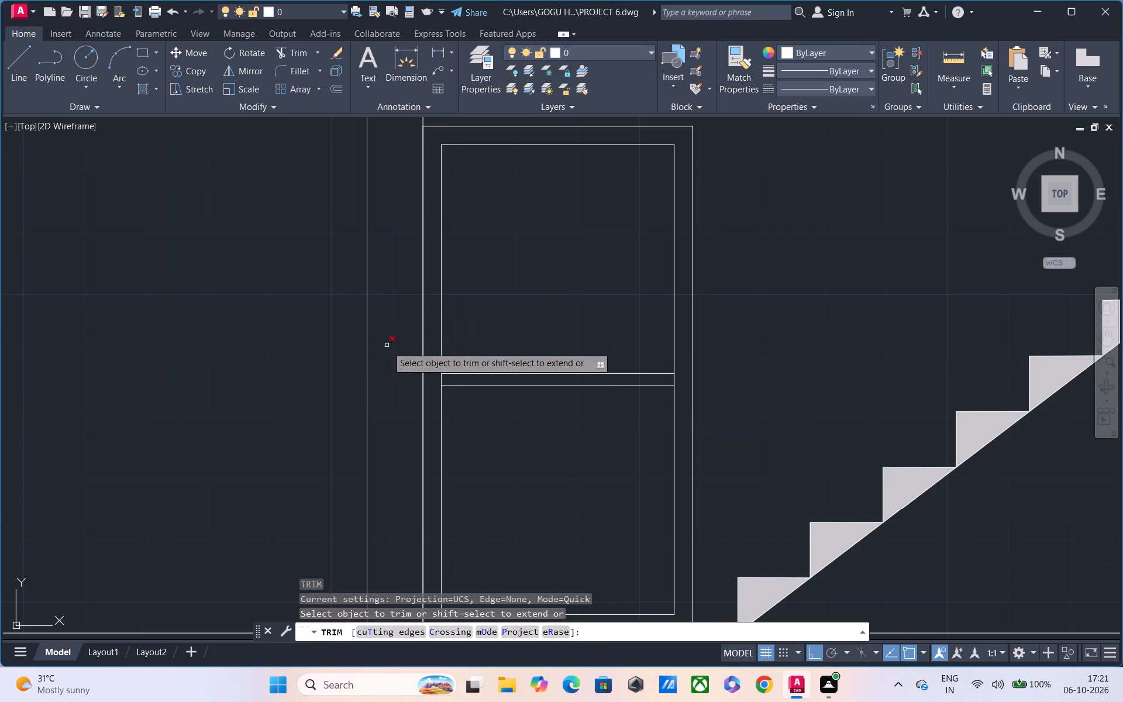
scroll(432, 376, up, 1)
click(447, 380)
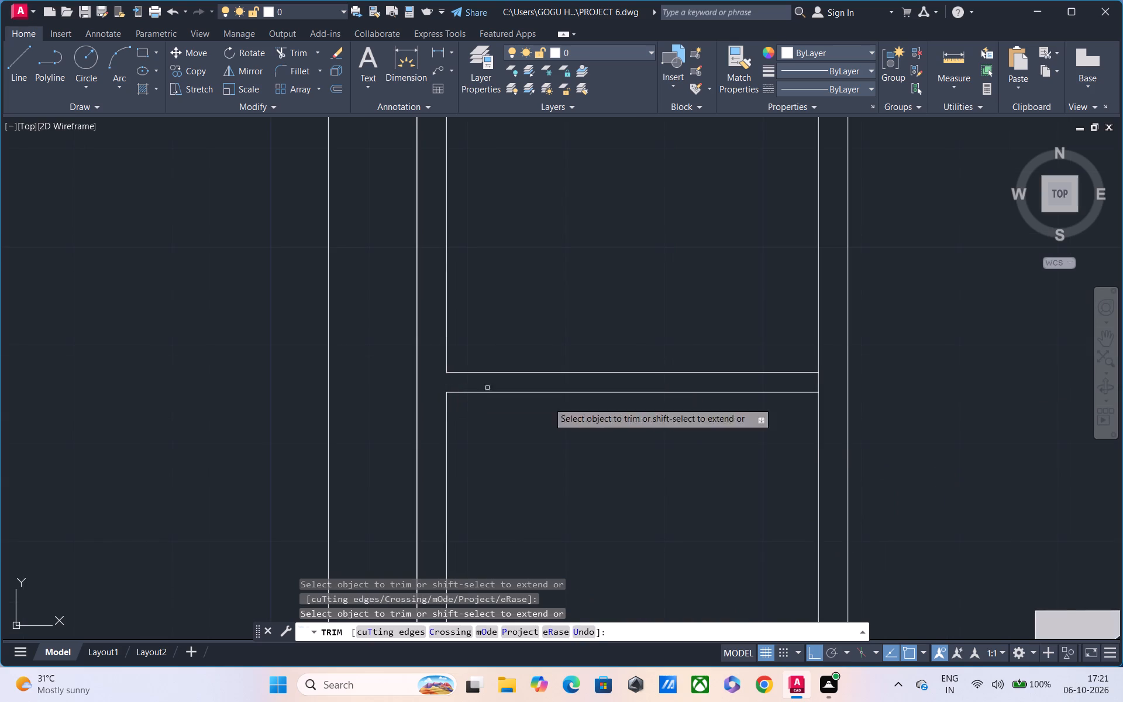
click(817, 383)
scroll(828, 383, down, 3)
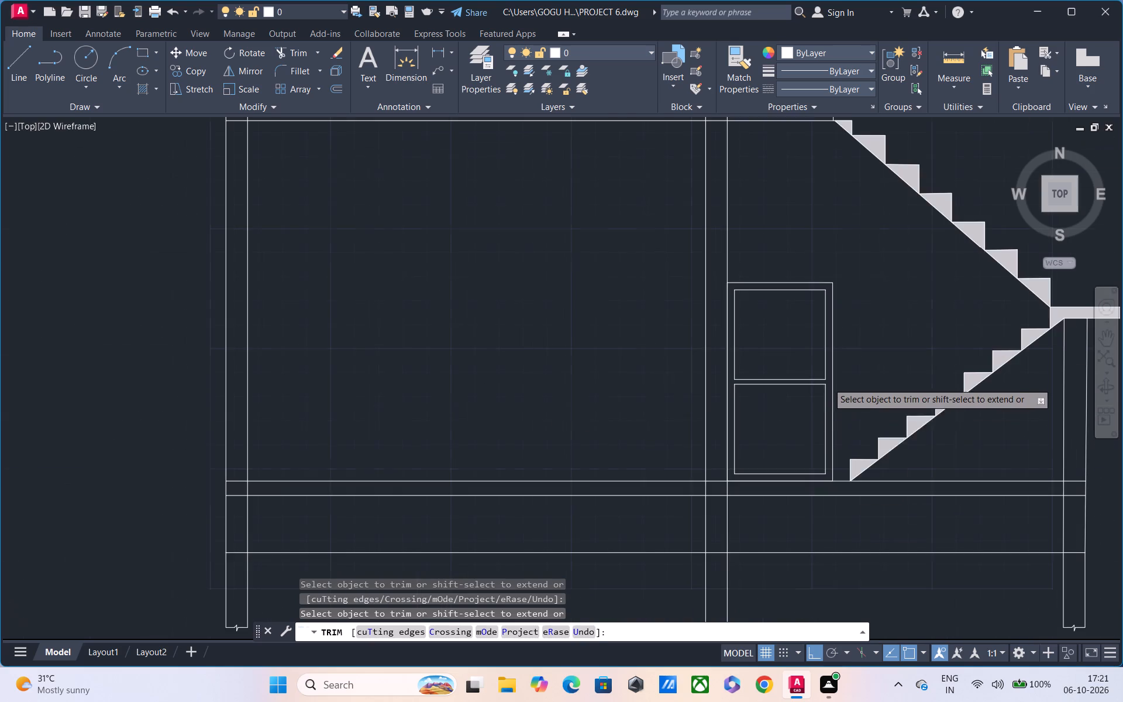
middle_drag(719, 417, 520, 332)
scroll(531, 340, down, 1)
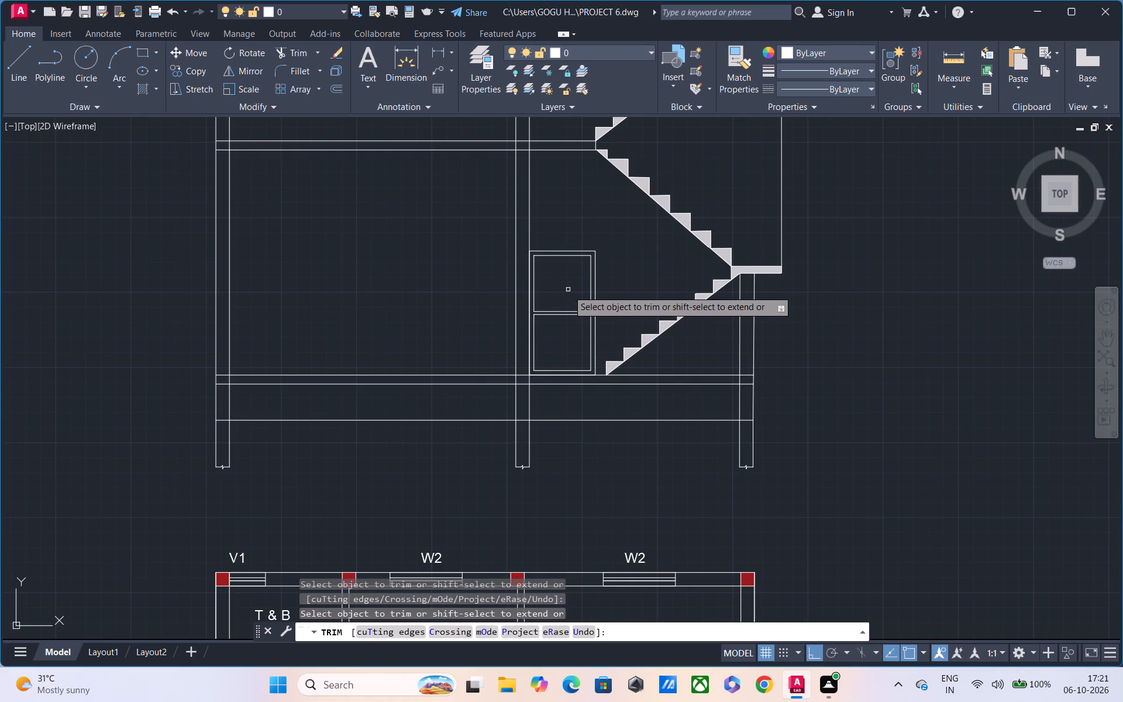
scroll(571, 287, down, 2)
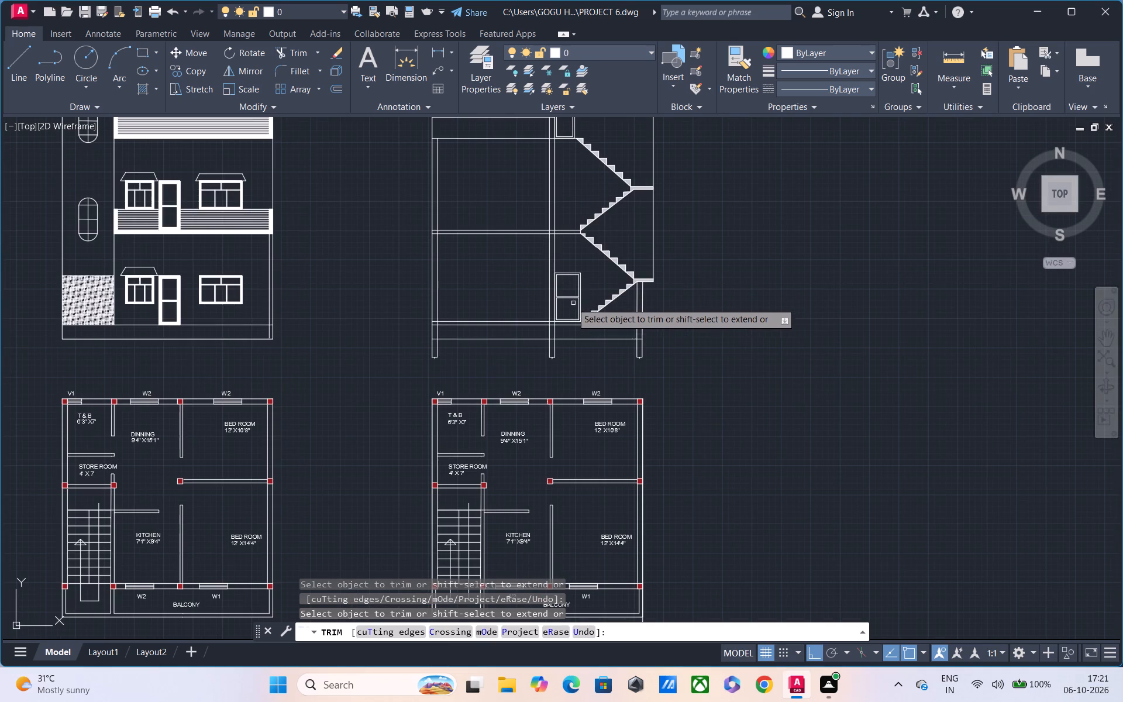
scroll(571, 302, up, 1)
middle_drag(466, 298, 433, 330)
scroll(432, 328, down, 1)
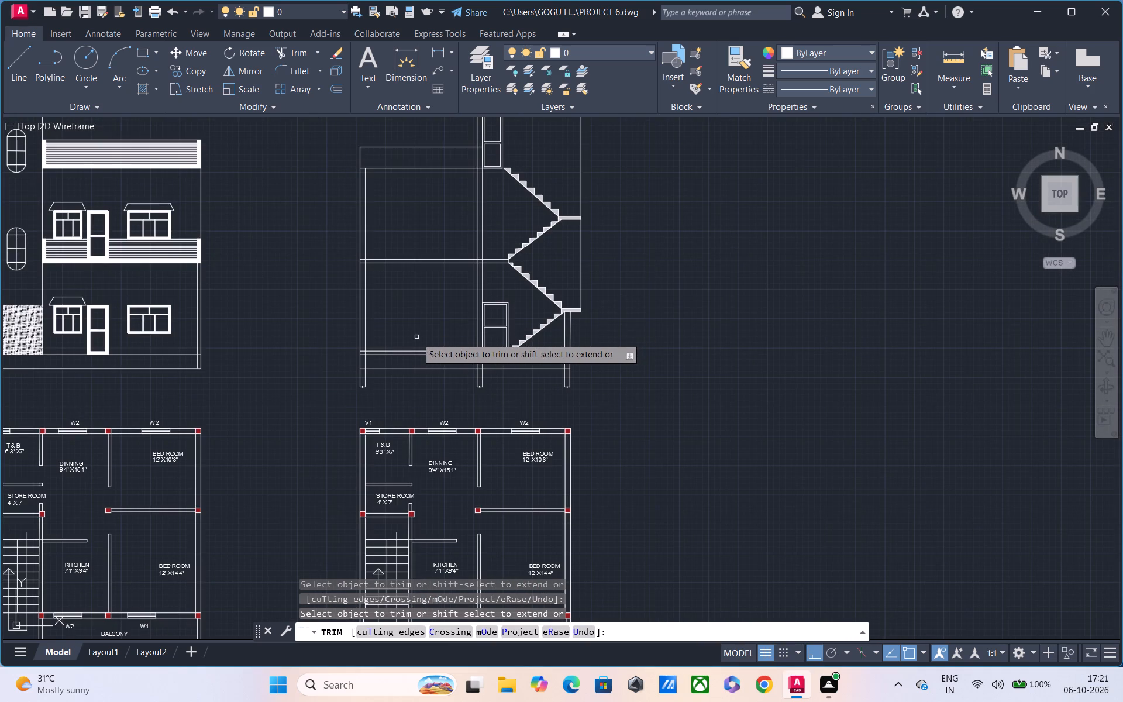
middle_drag(407, 332, 361, 383)
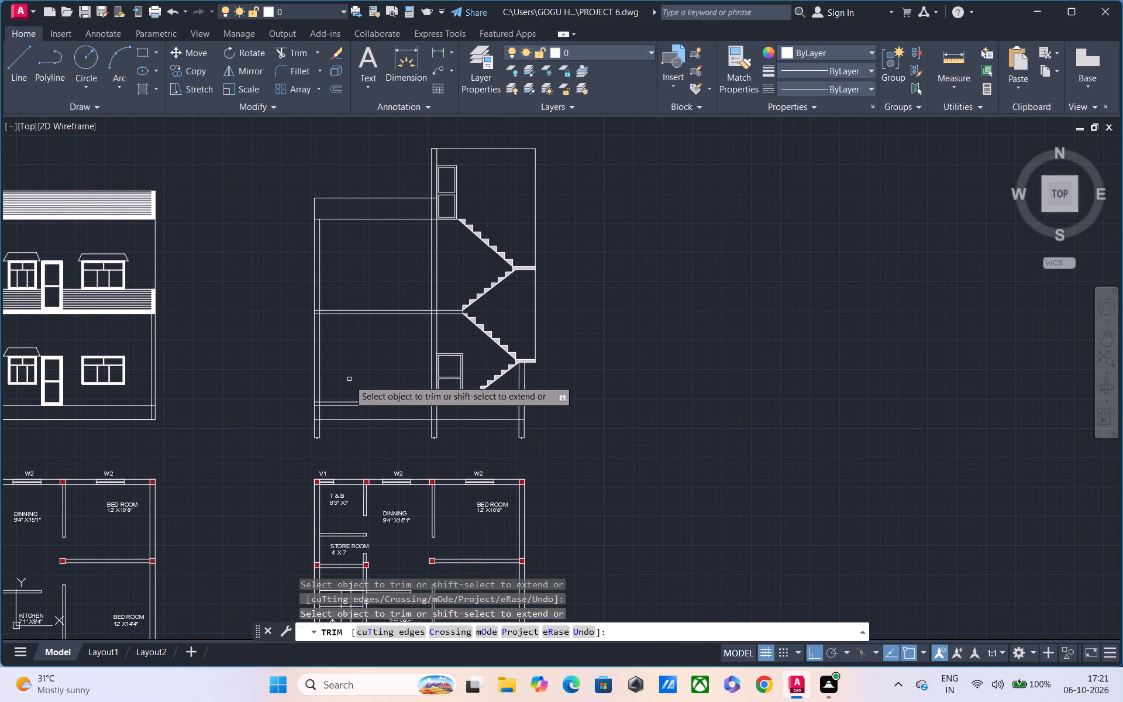
middle_drag(349, 376, 355, 363)
key(Escape)
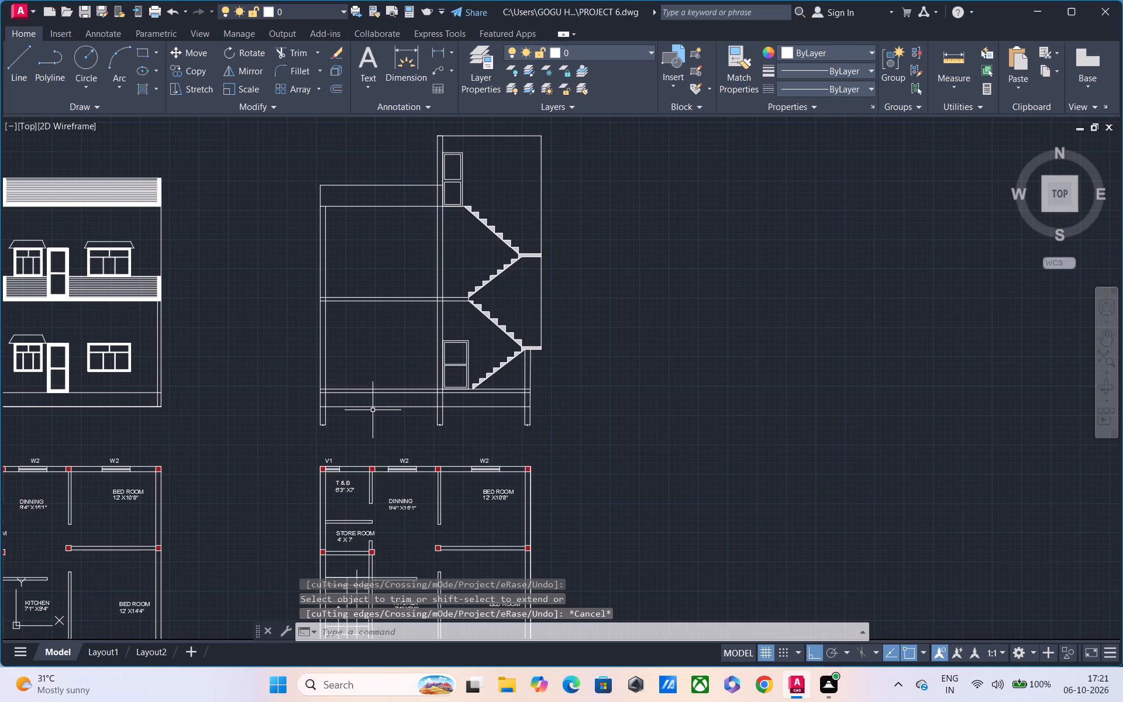
Draw a 4.5" thick partition wall, about 25'-11" high, from the ground-floor slab top to the roof line between the outer and stair walls.
text(L)
key(space)
scroll(383, 394, up, 1)
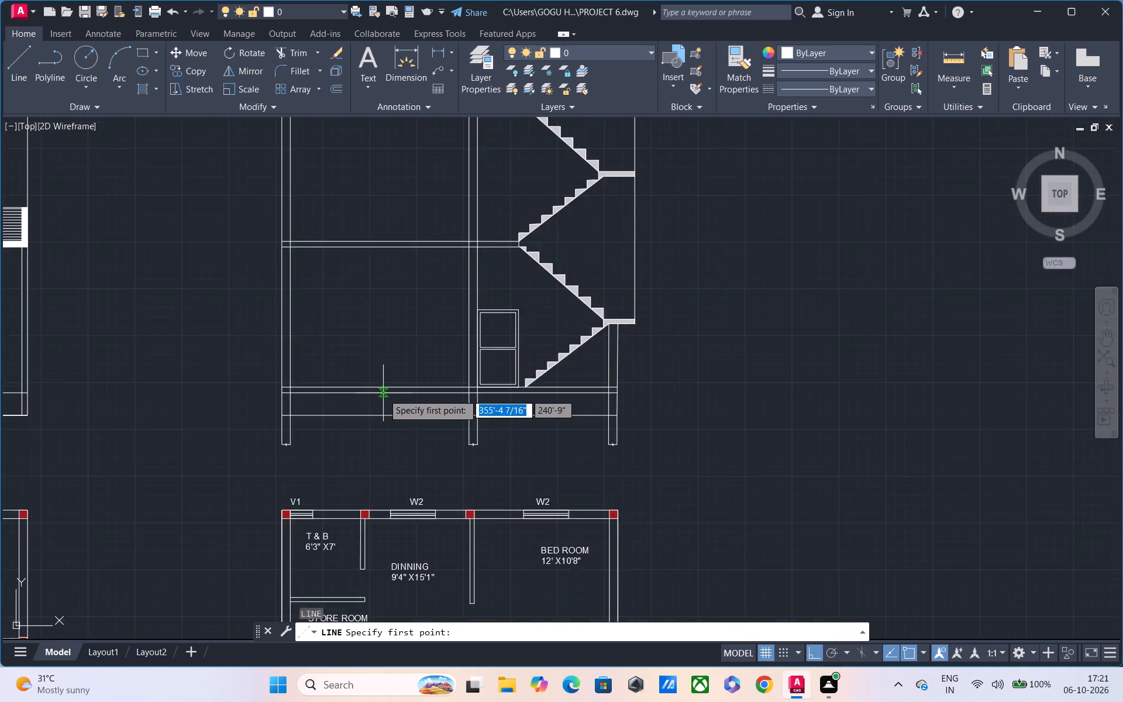
scroll(383, 394, up, 1)
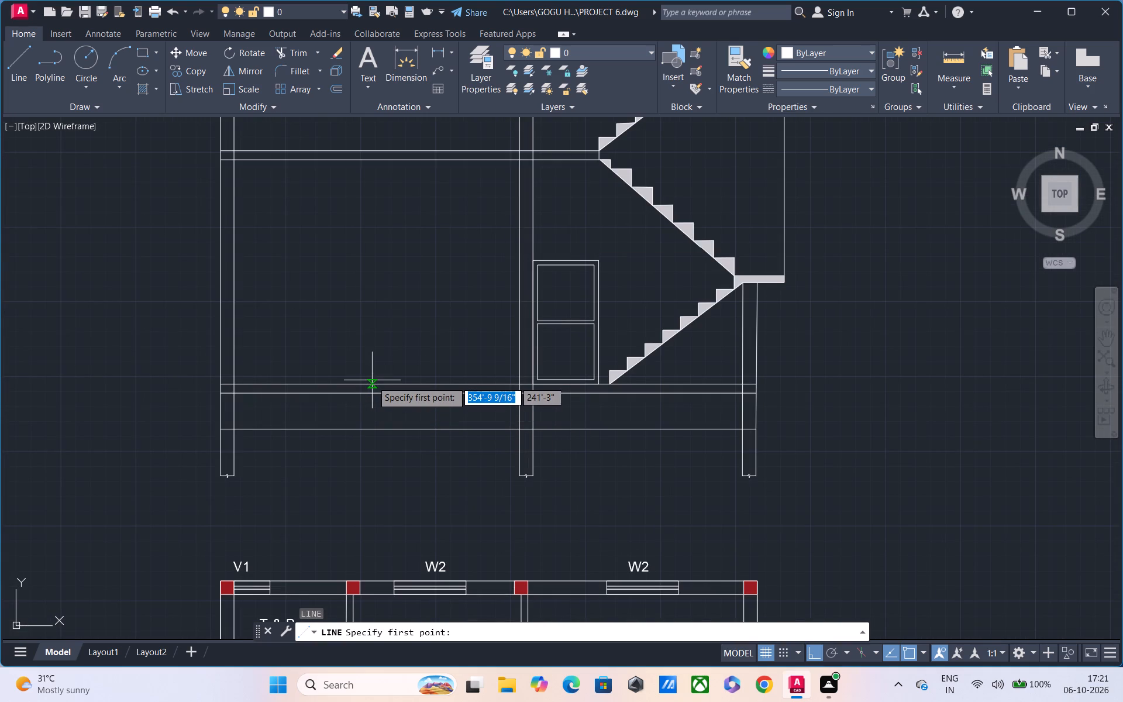
click(366, 384)
middle_drag(372, 347, 370, 471)
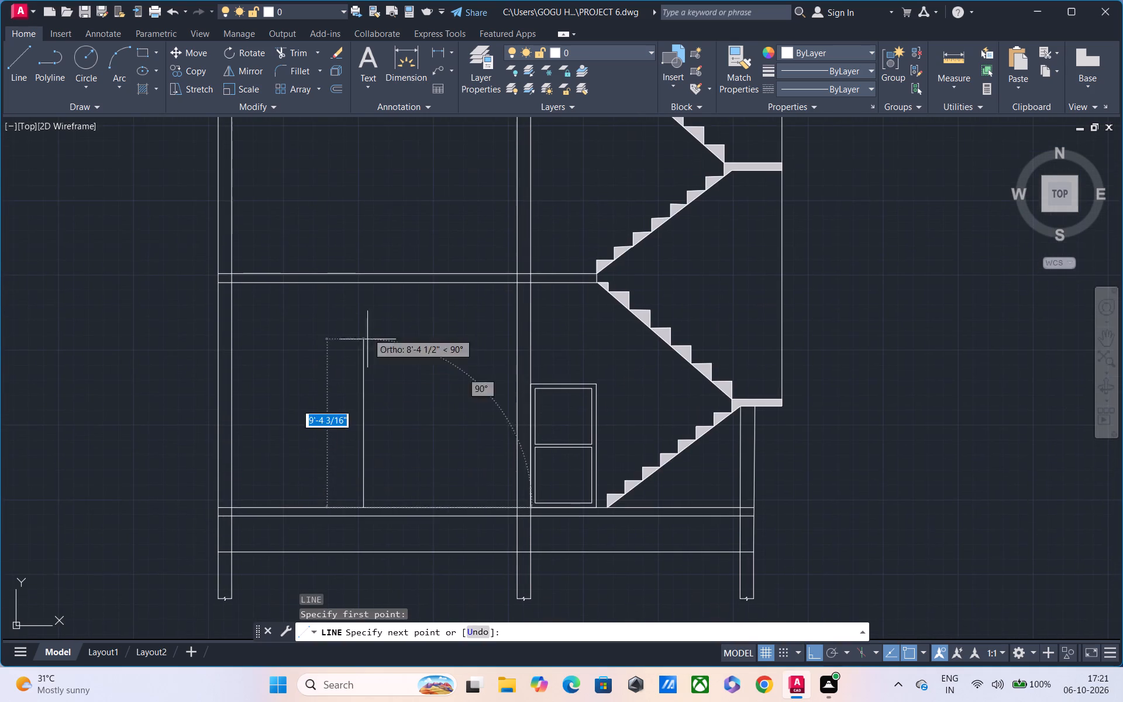
middle_drag(367, 313, 365, 488)
scroll(367, 389, down, 1)
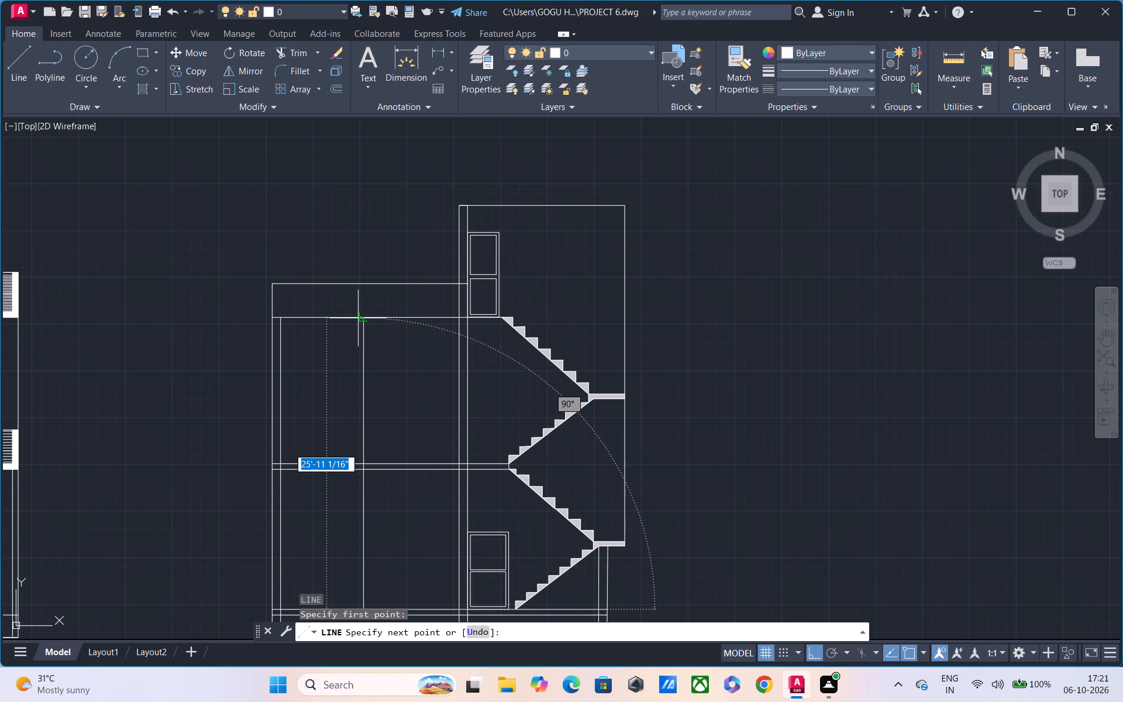
click(358, 319)
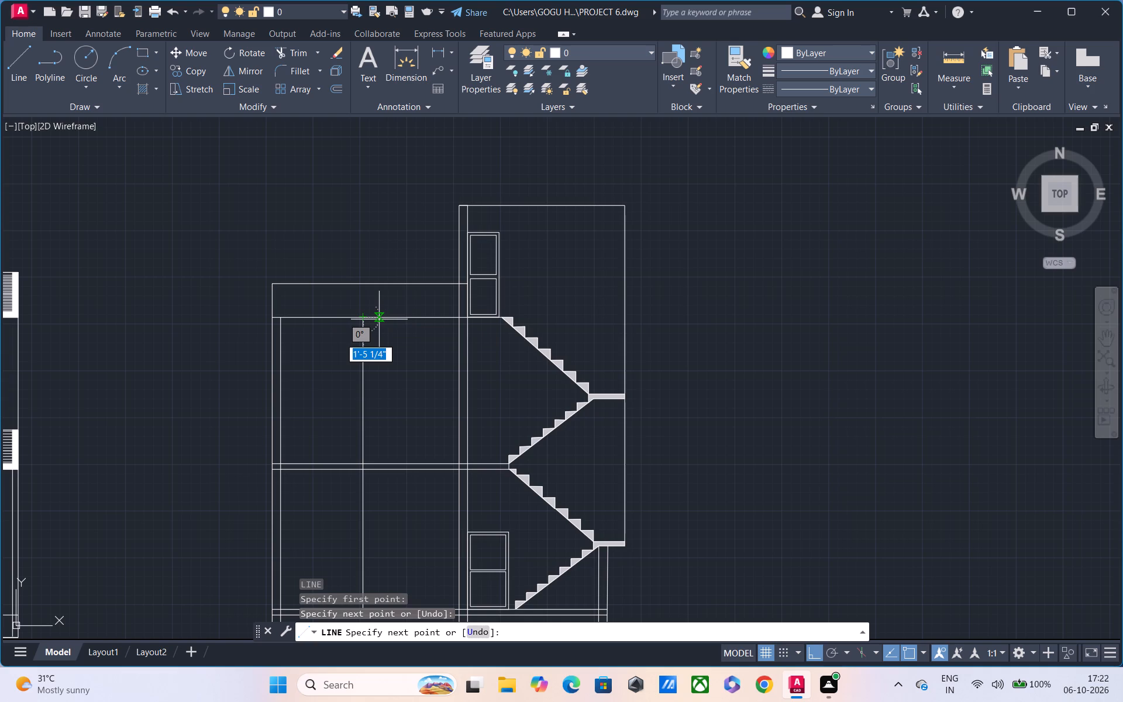
key(4)
text(.5)
key(shift+quotedbl)
key(Return)
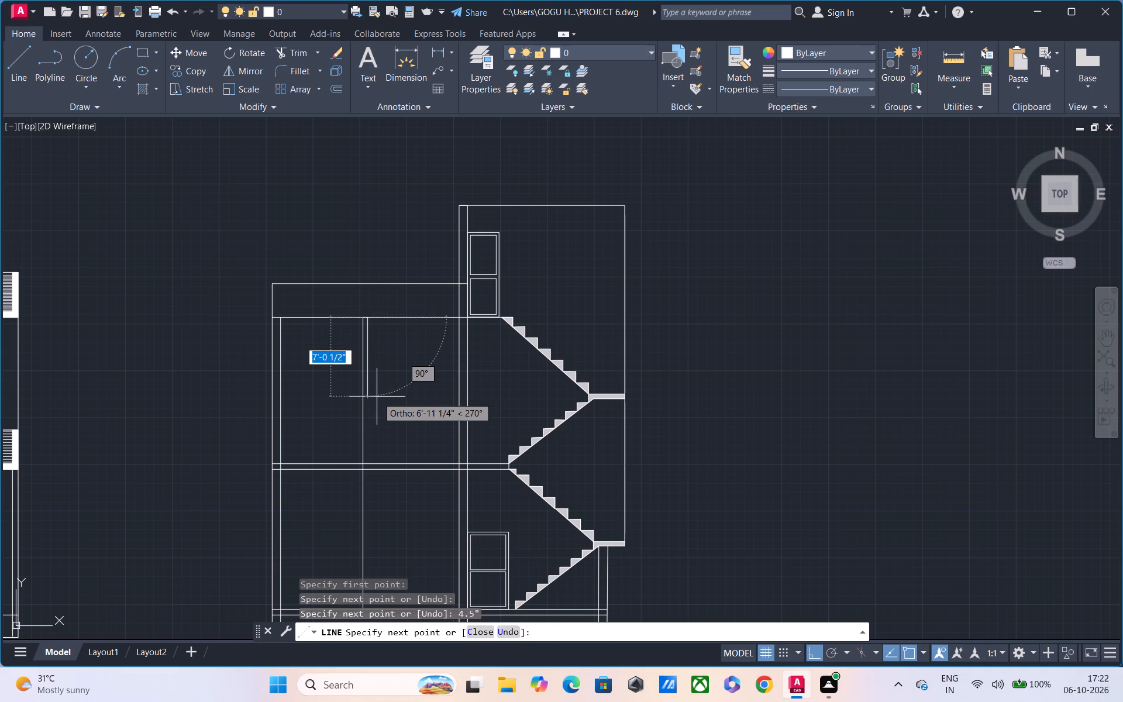
middle_drag(375, 402, 323, 324)
scroll(324, 325, up, 1)
middle_drag(330, 412, 307, 271)
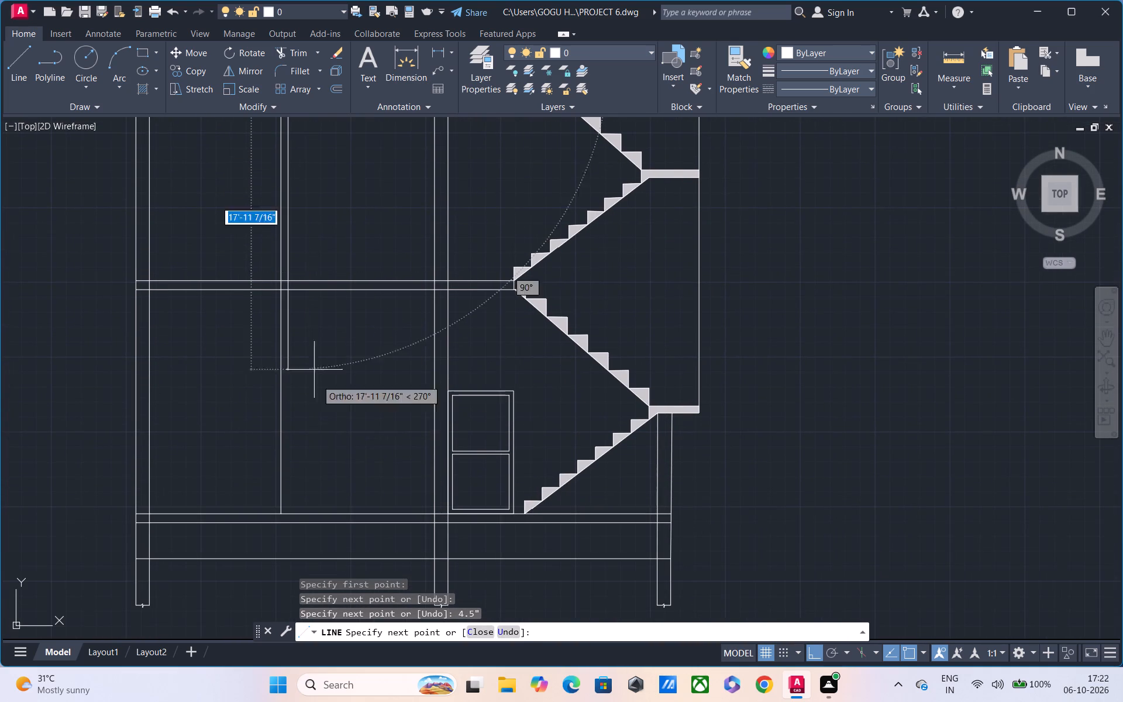
click(291, 514)
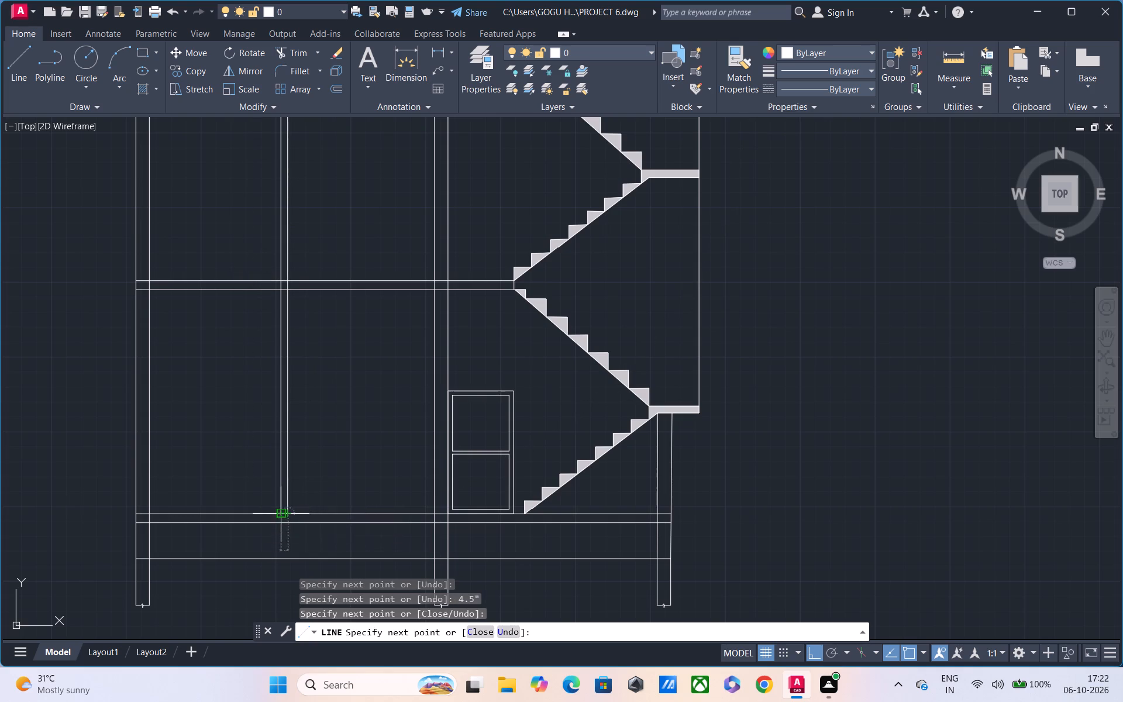
click(280, 511)
key(Escape)
Fill the intermediate floor slab with a solid hatch, from the stair edge across the wall crossings to the outer wall.
scroll(308, 484, down, 2)
middle_drag(310, 484, 263, 463)
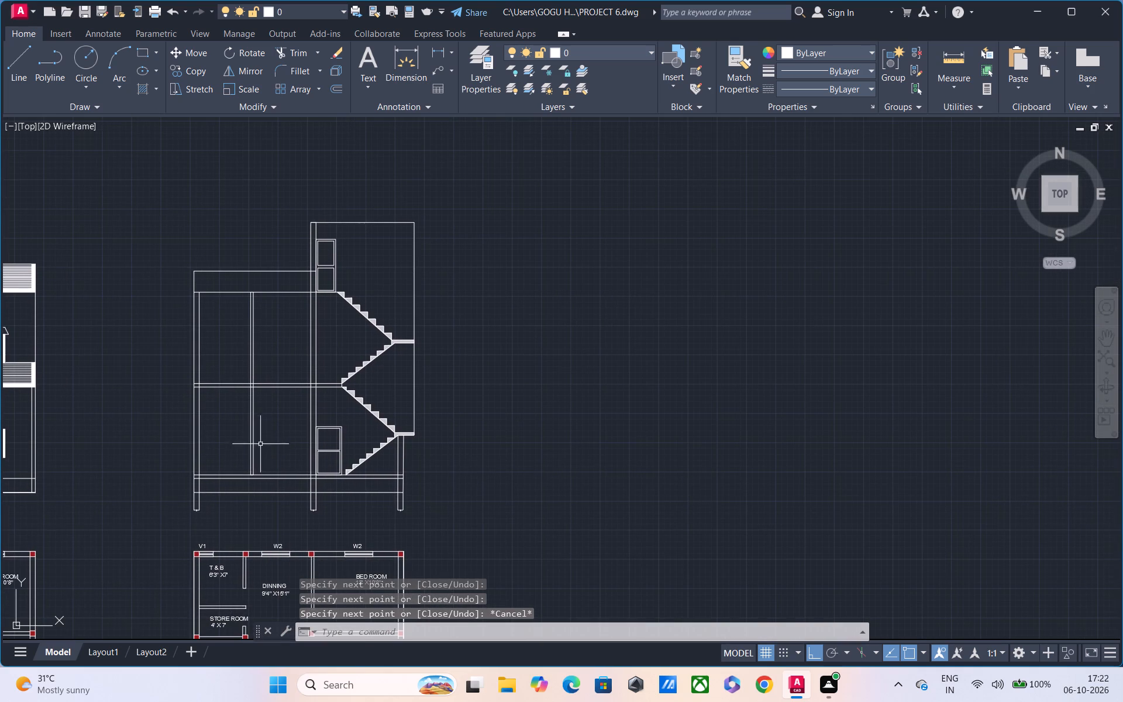
middle_drag(274, 428, 286, 446)
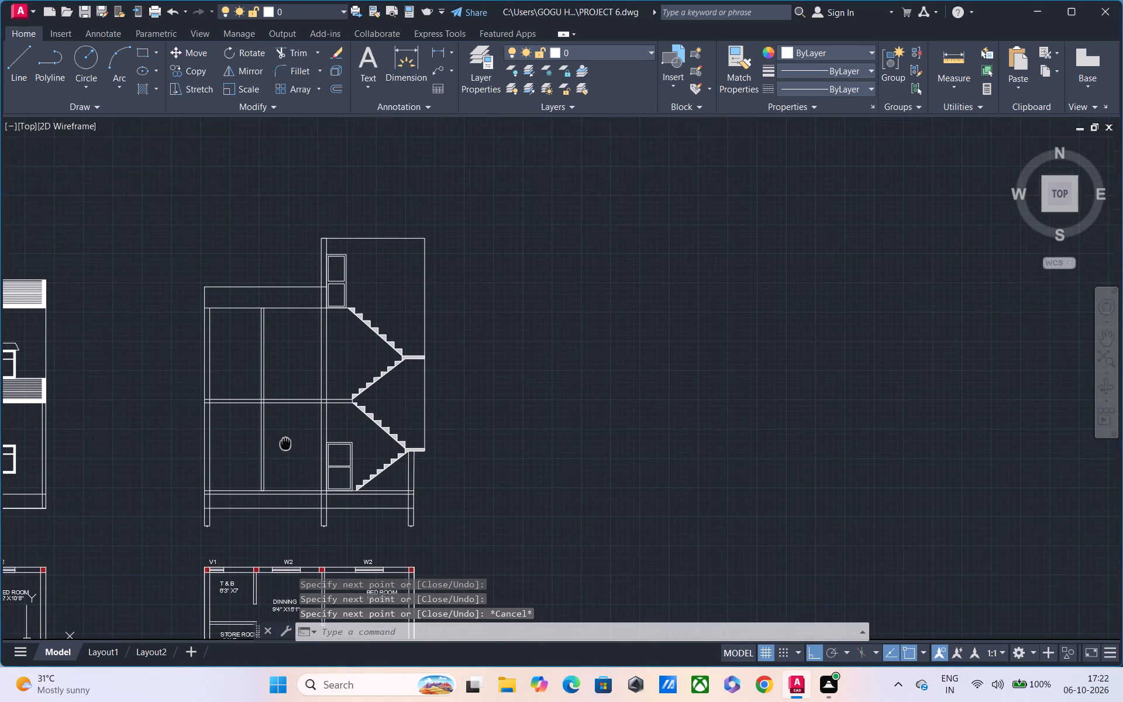
middle_drag(286, 446, 287, 450)
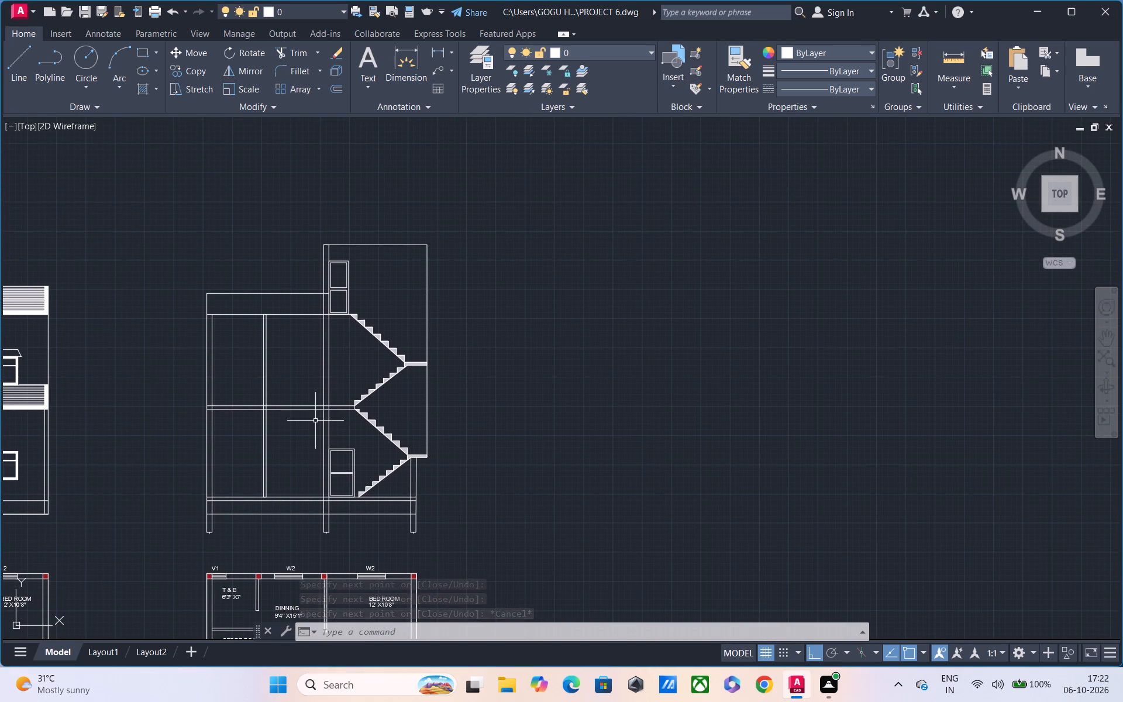
text(HA)
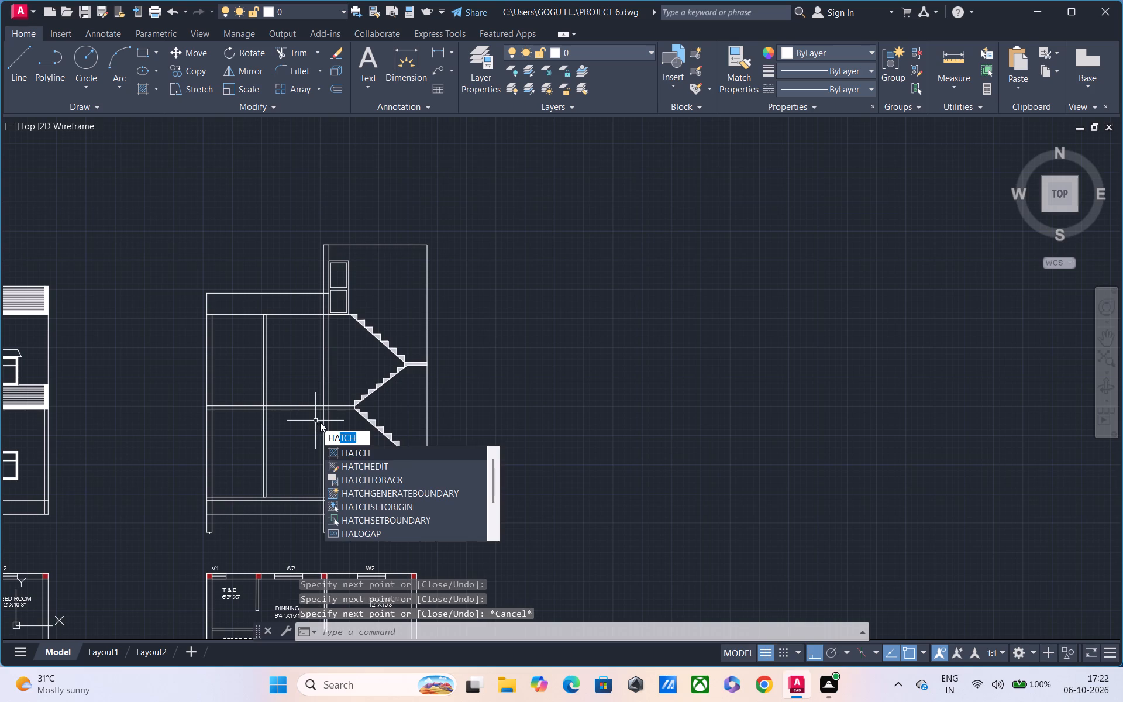
click(412, 451)
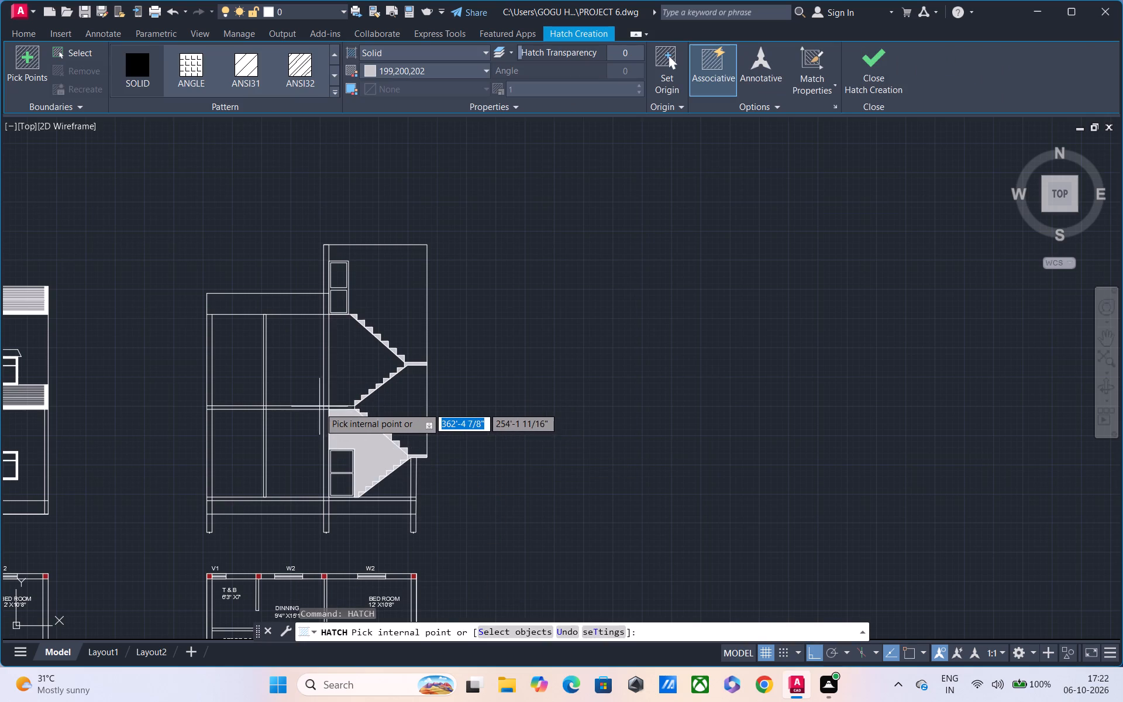
scroll(318, 407, up, 2)
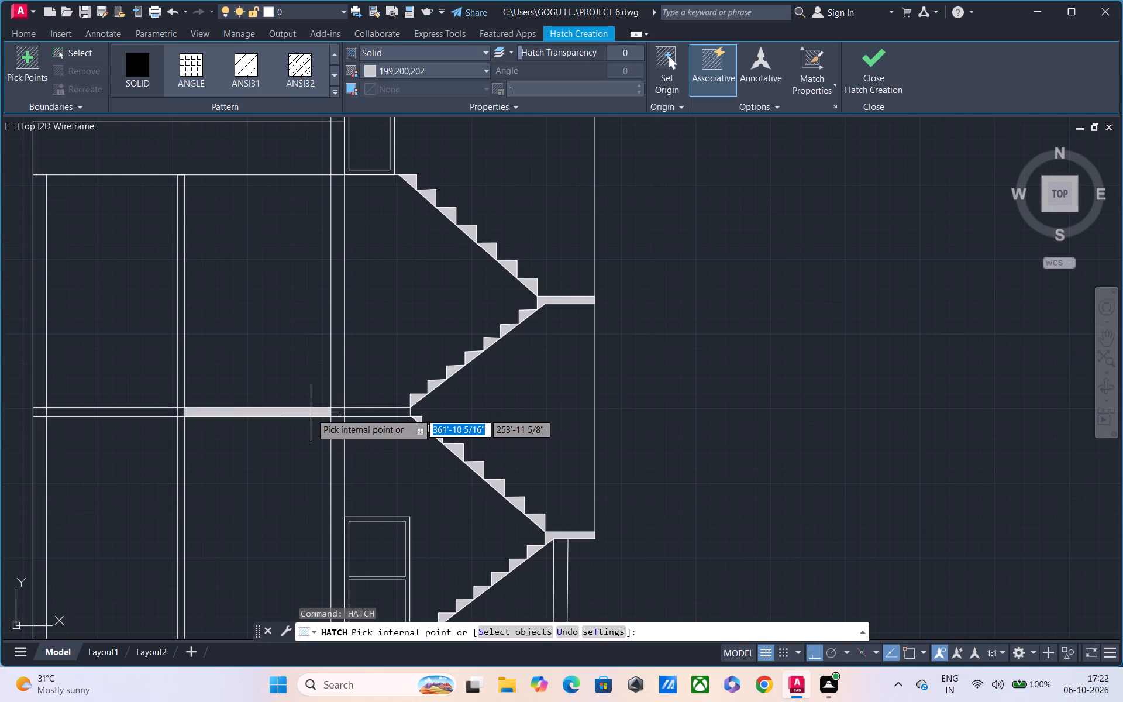
click(311, 413)
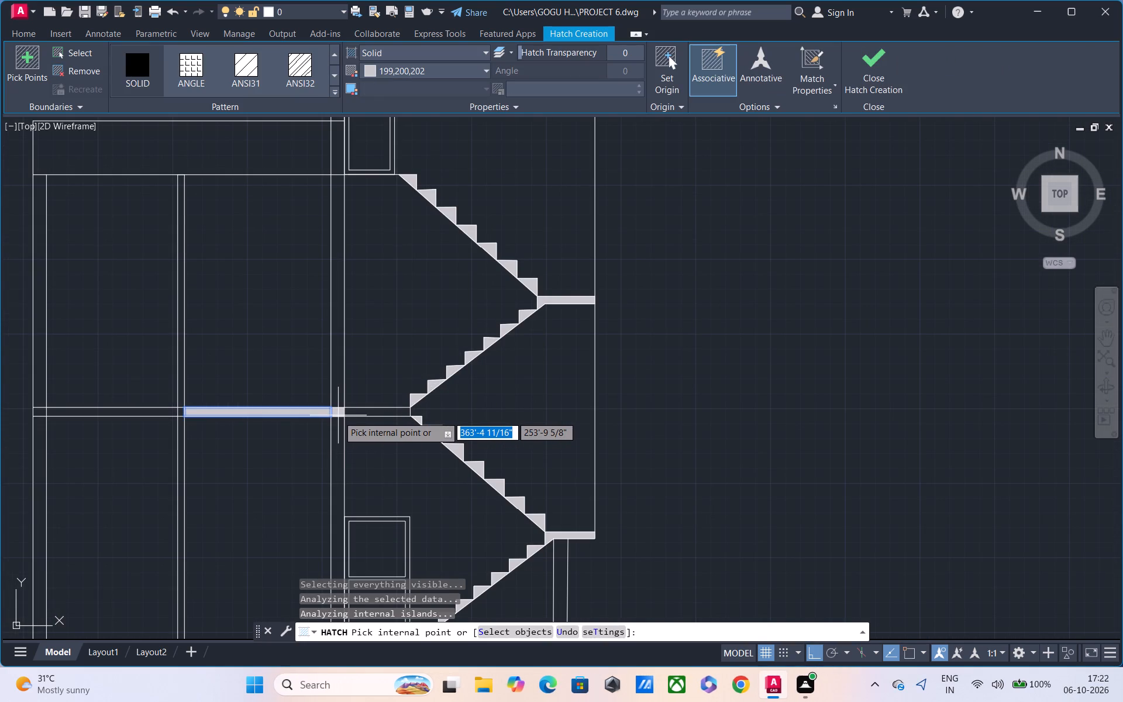
scroll(341, 414, up, 3)
click(343, 412)
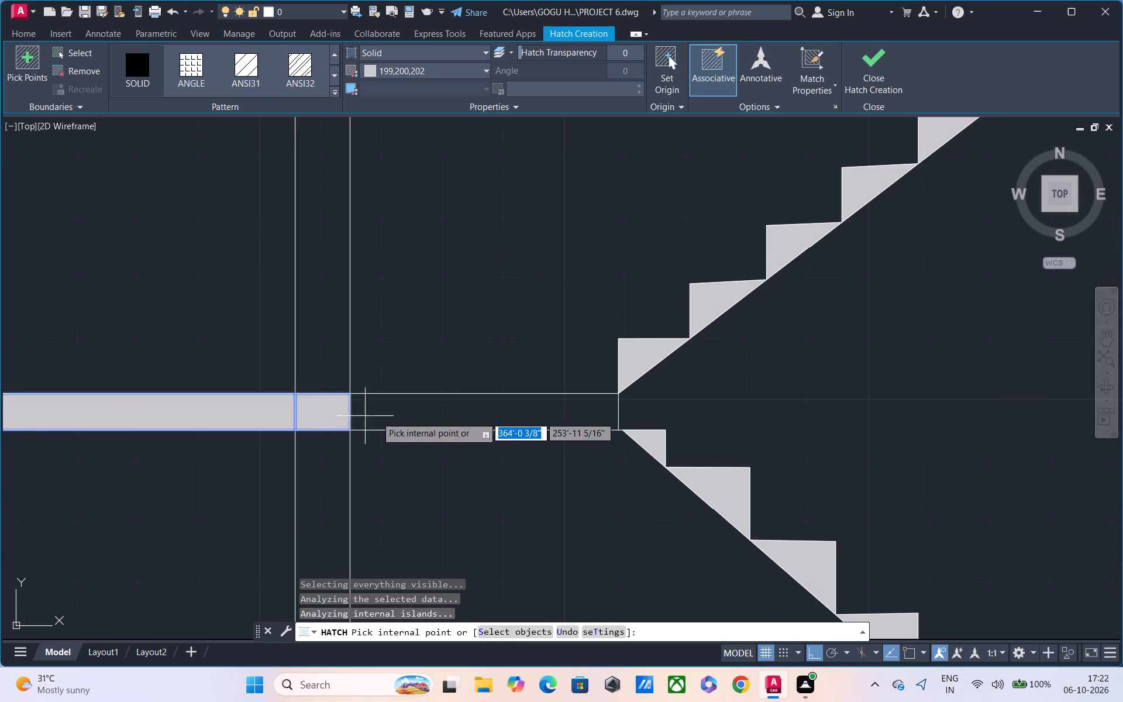
click(391, 417)
scroll(391, 418, down, 3)
middle_drag(378, 434, 597, 423)
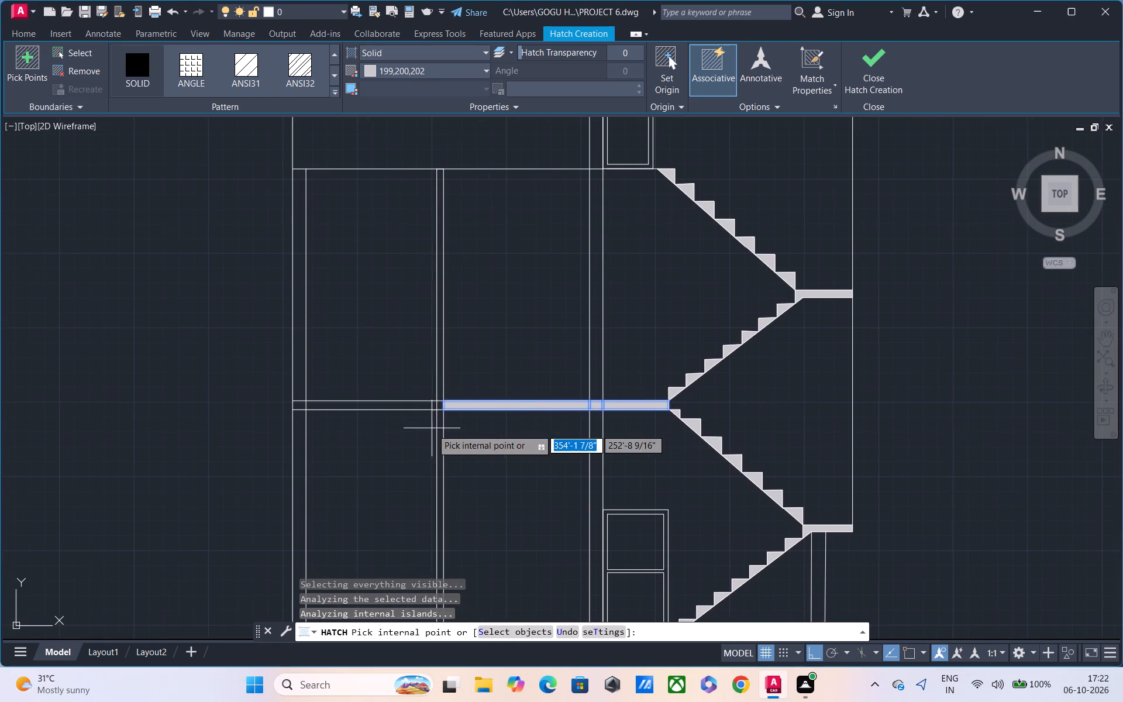
scroll(433, 415, up, 2)
click(442, 395)
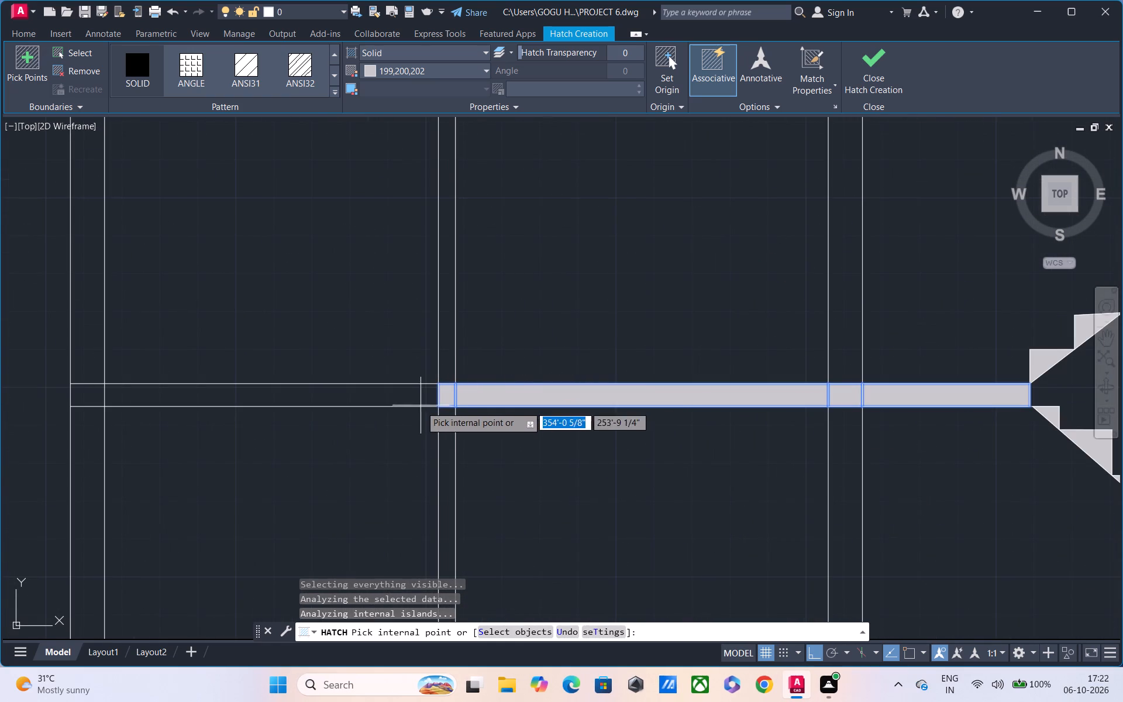
click(416, 402)
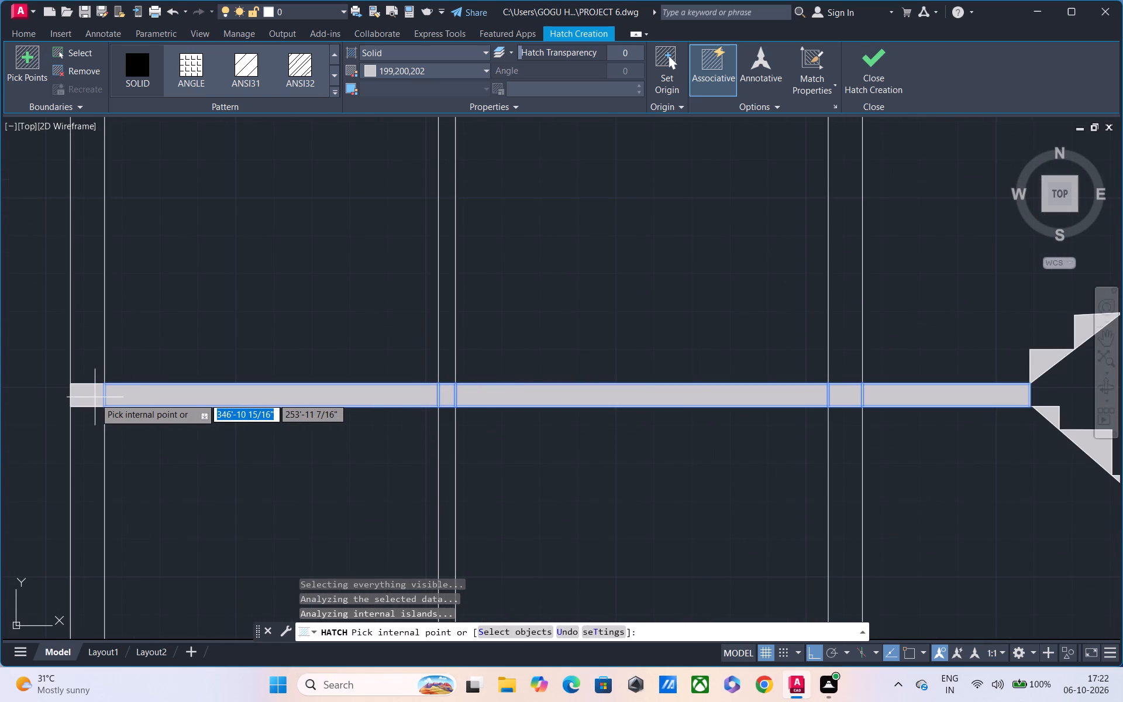
click(95, 398)
scroll(179, 395, down, 2)
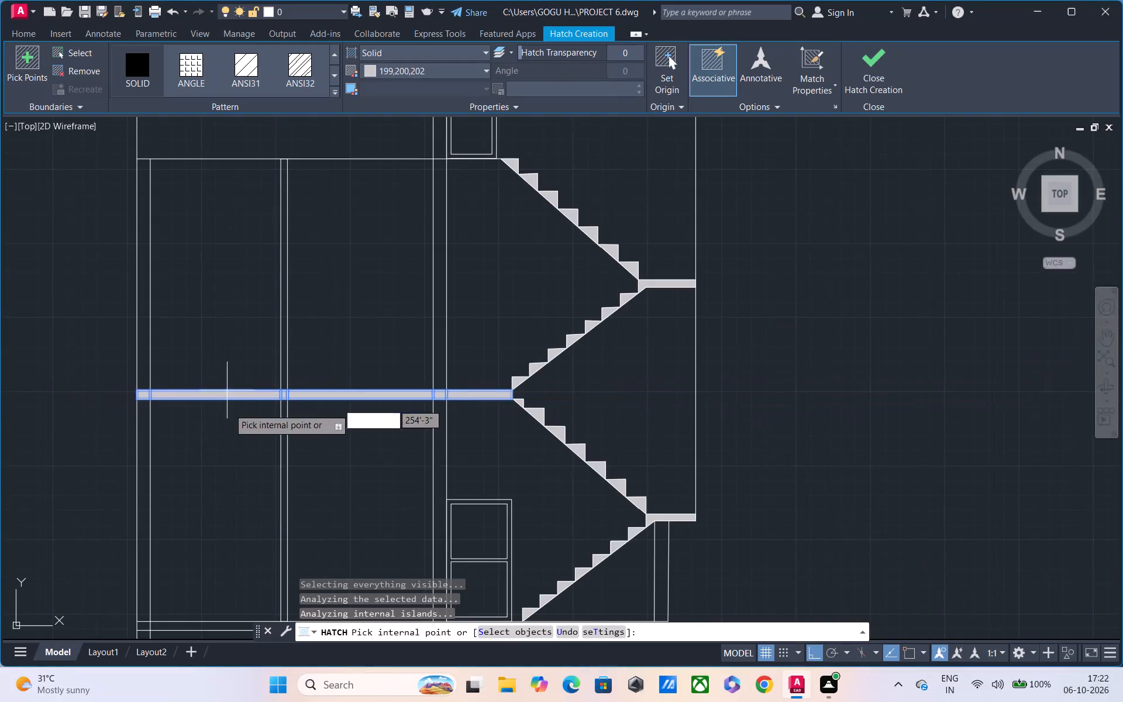
Fill the ground-floor slab with a solid hatch, from the outer wall across the wall crossings to the stair-side end.
middle_drag(239, 483, 271, 531)
scroll(270, 504, down, 2)
middle_drag(267, 500, 278, 382)
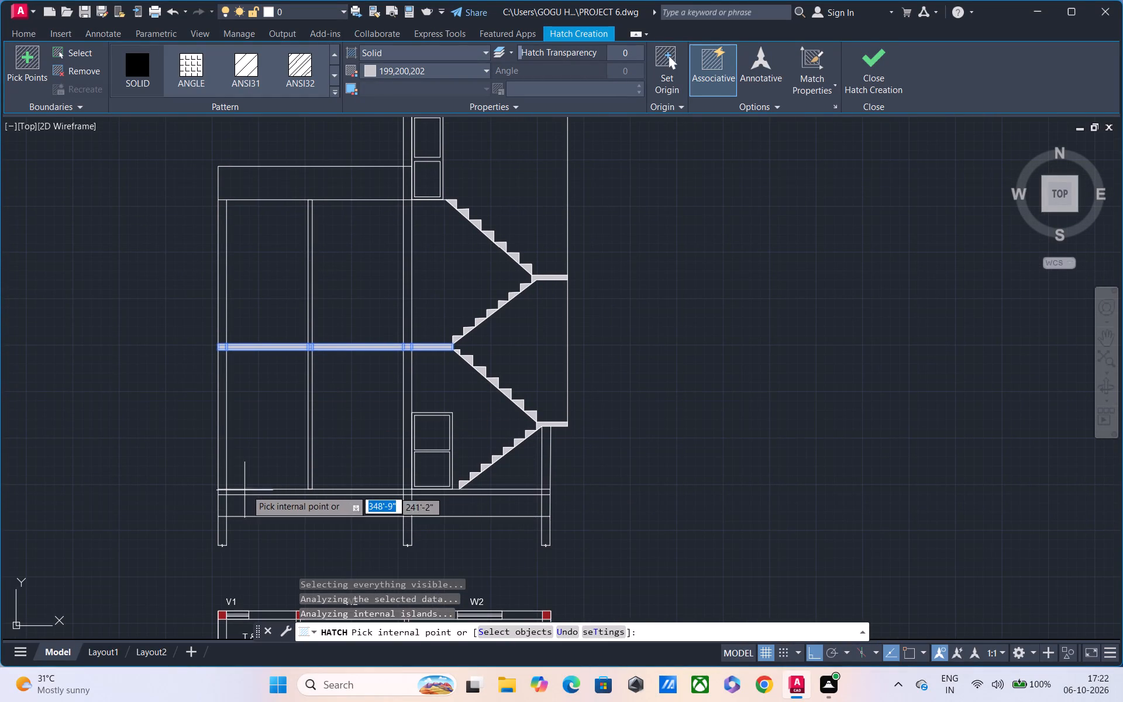
scroll(232, 498, up, 3)
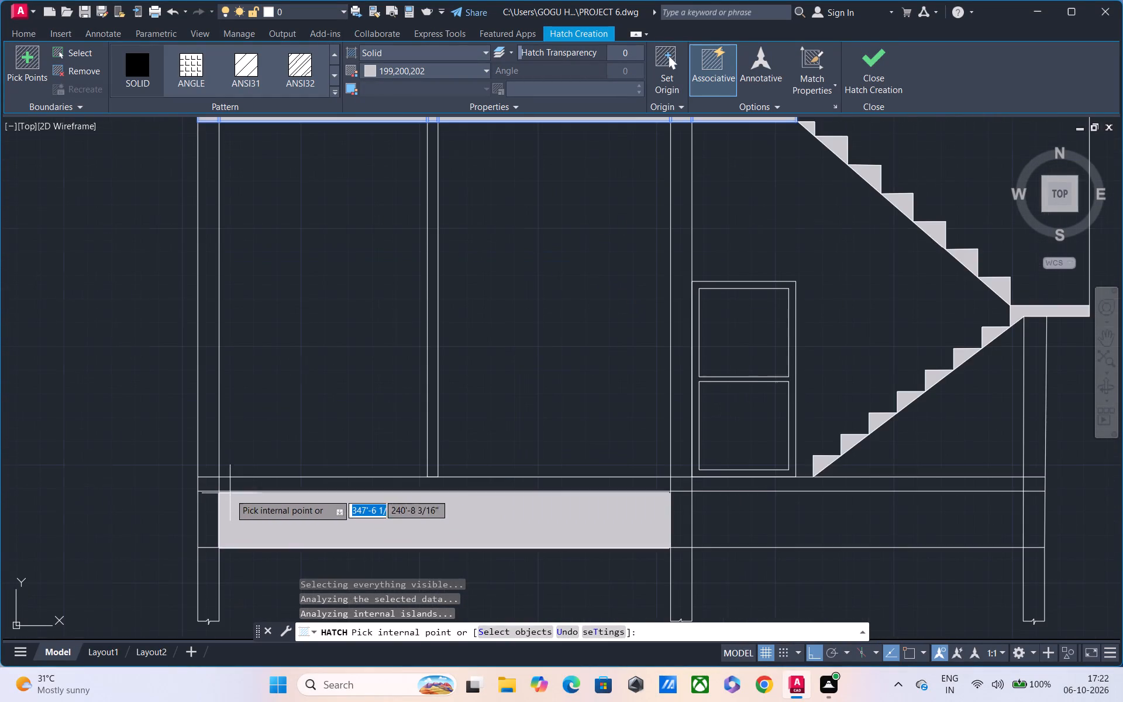
scroll(230, 494, up, 1)
click(187, 482)
click(242, 473)
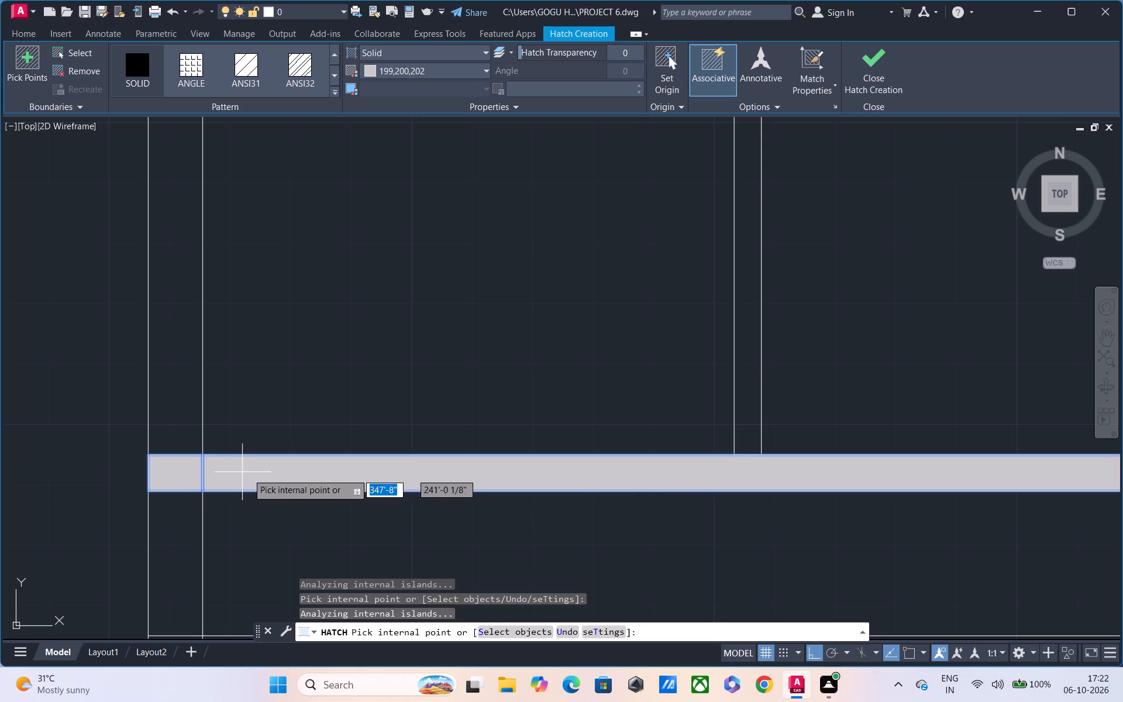
scroll(468, 480, down, 1)
middle_drag(458, 480, 126, 478)
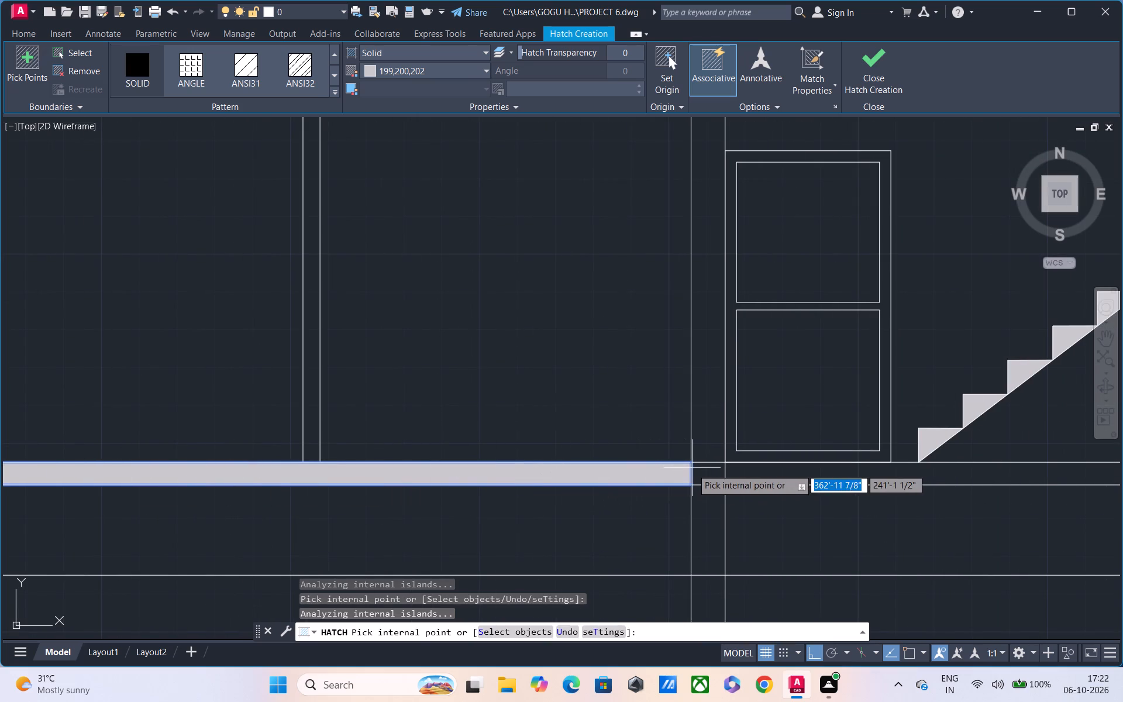
click(708, 473)
click(759, 475)
scroll(780, 479, down, 1)
middle_drag(521, 503, 367, 503)
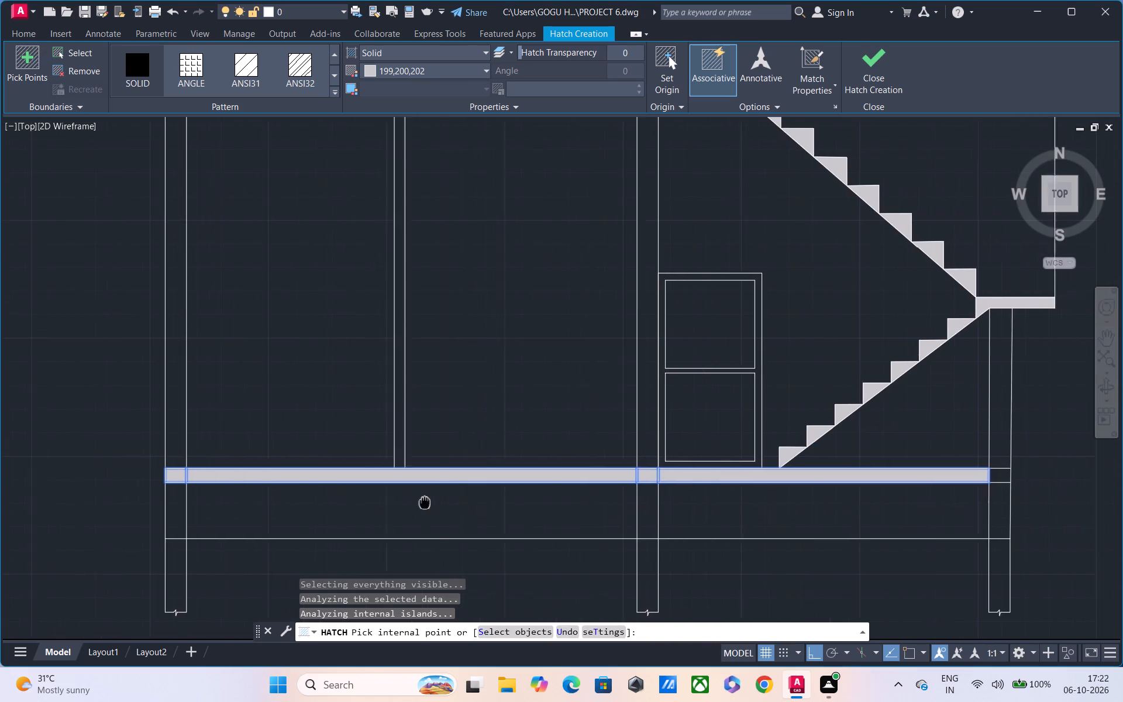
middle_drag(367, 503, 42, 503)
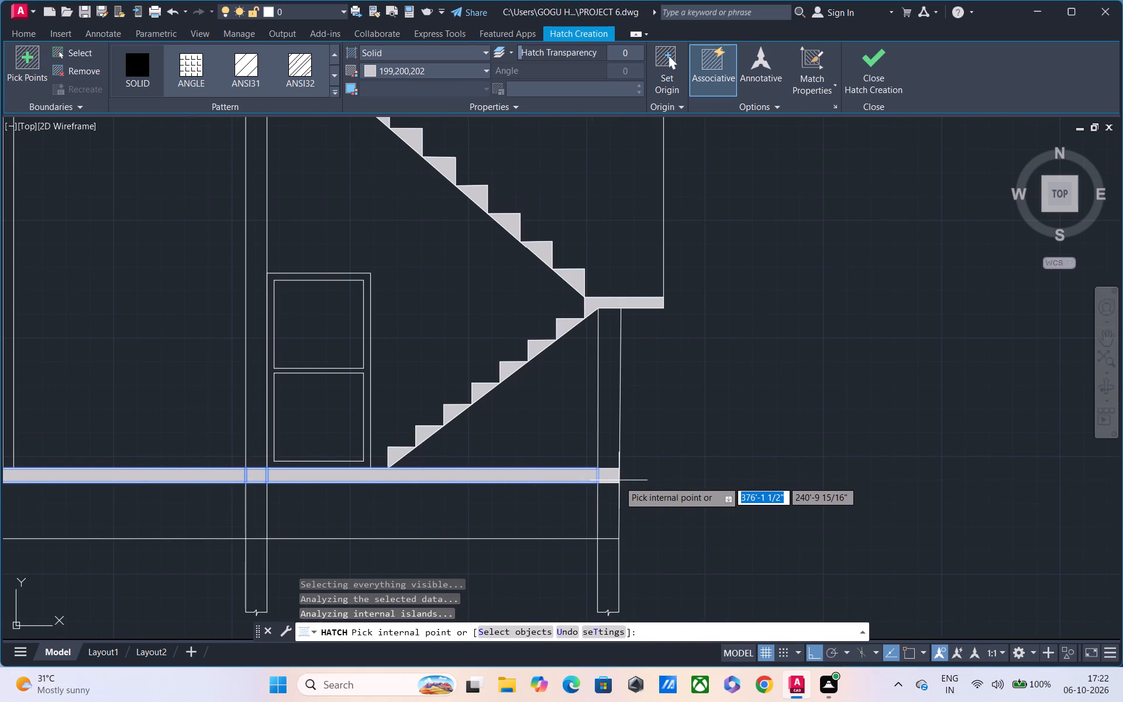
click(611, 481)
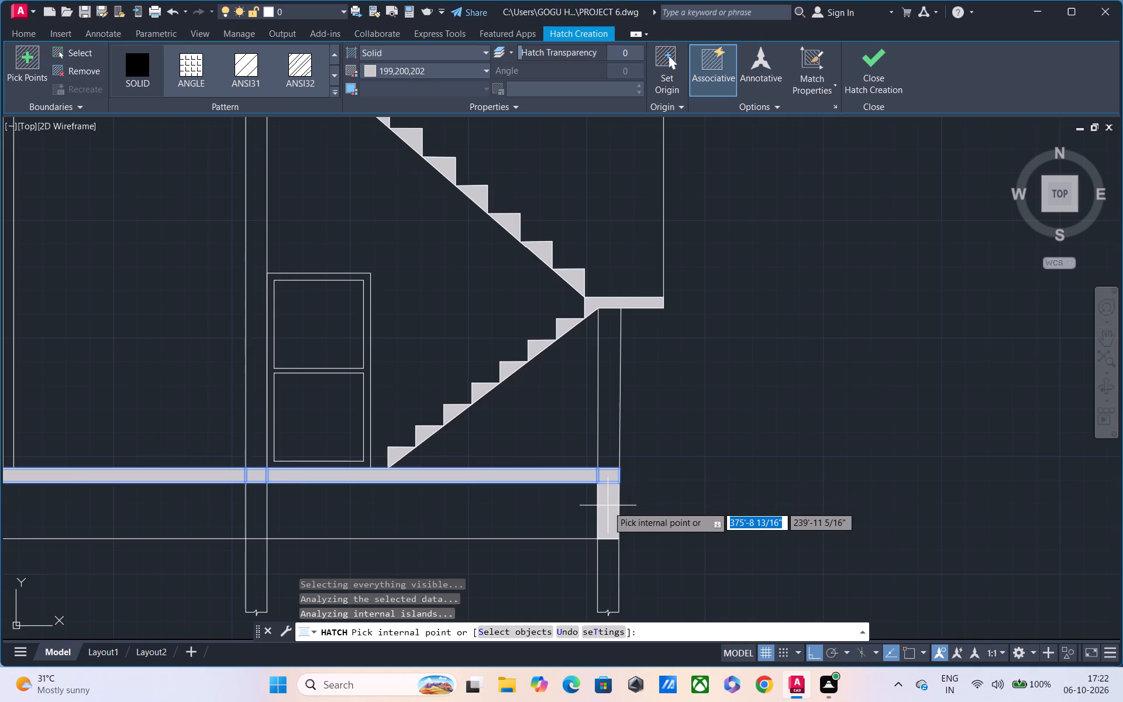
Fill the frames and middle rails of the ground-floor door and the top-floor door with the solid hatch.
scroll(608, 506, down, 2)
middle_drag(417, 426, 405, 501)
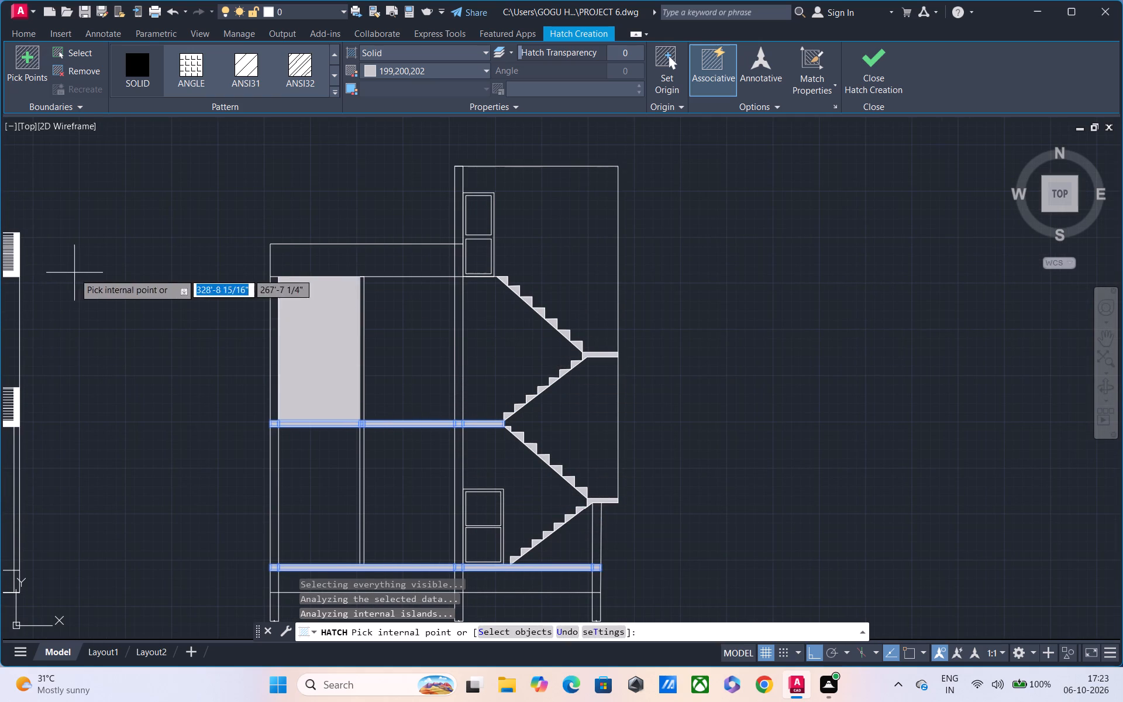
middle_drag(474, 534, 480, 345)
scroll(478, 338, up, 3)
click(443, 346)
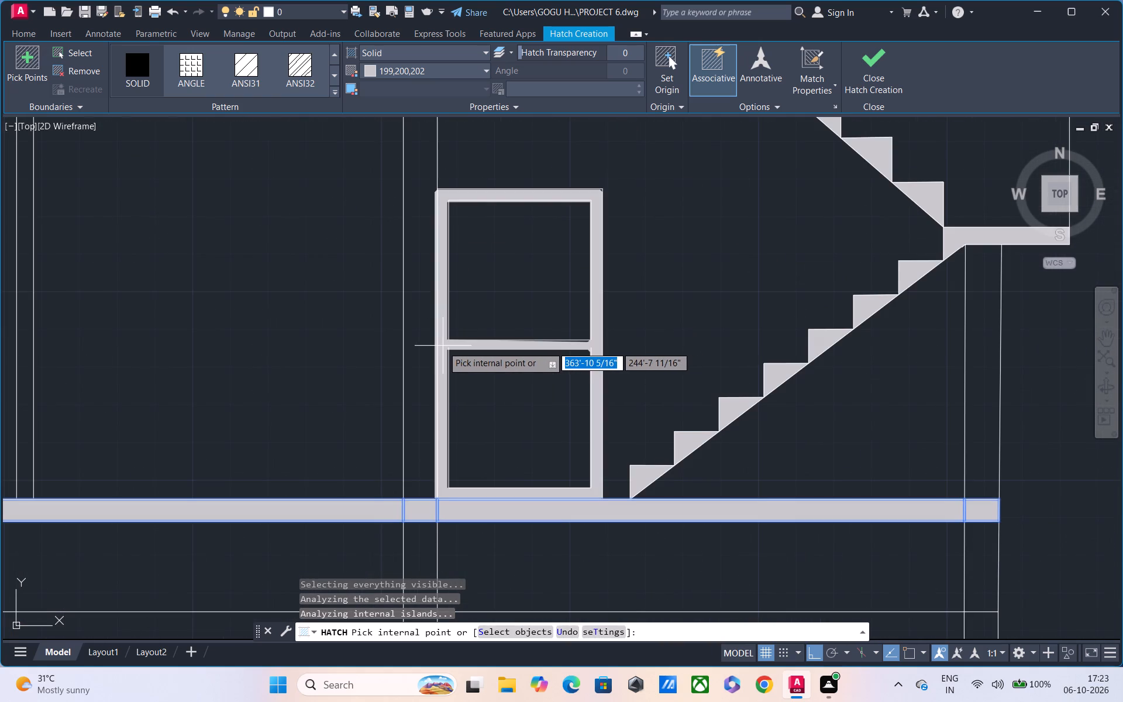
middle_drag(567, 317, 565, 503)
middle_drag(502, 315, 506, 415)
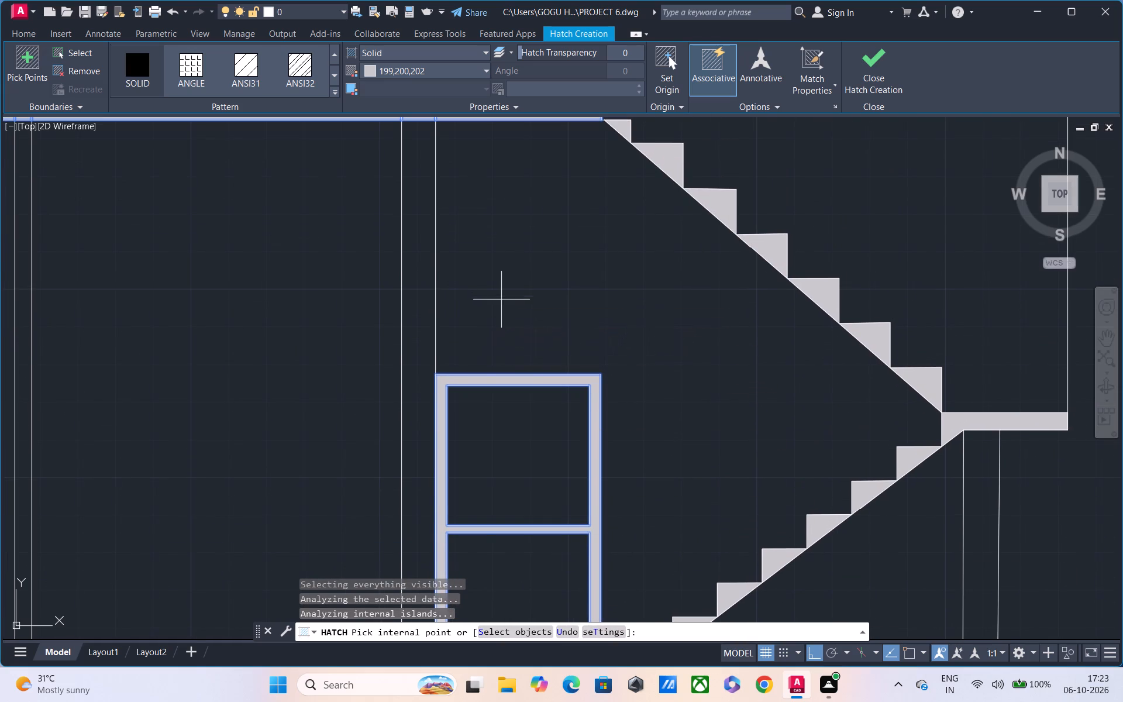
middle_drag(506, 415, 507, 549)
scroll(509, 519, down, 2)
middle_drag(518, 416, 522, 586)
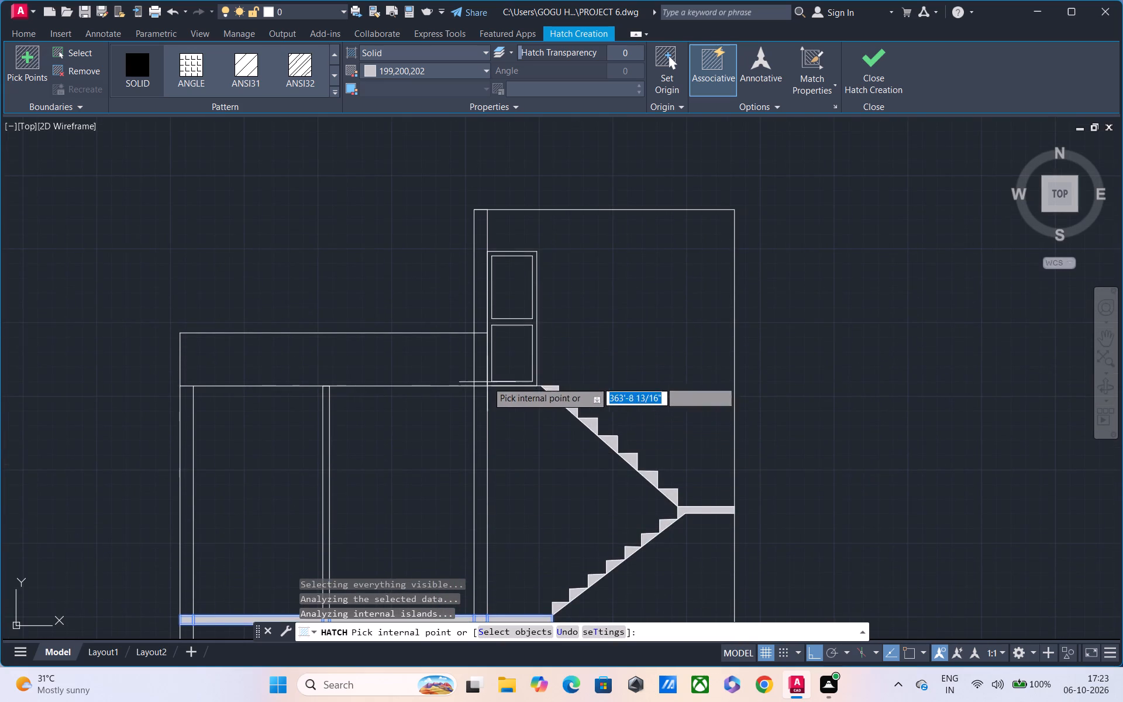
scroll(487, 371, up, 2)
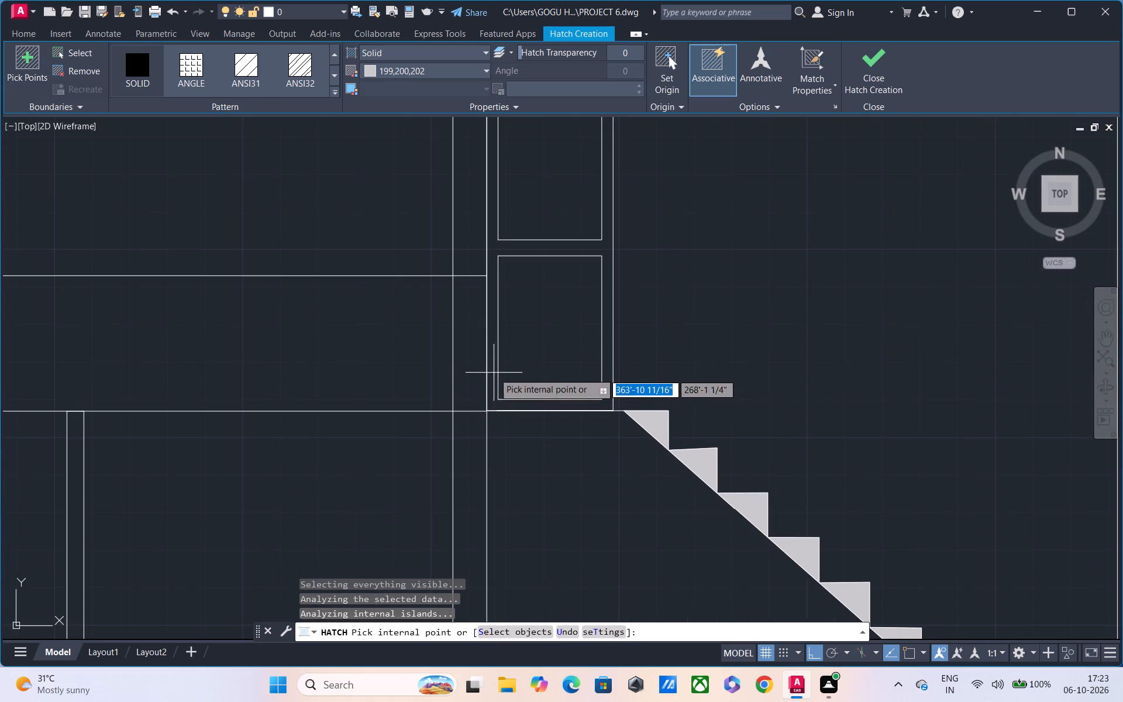
click(494, 253)
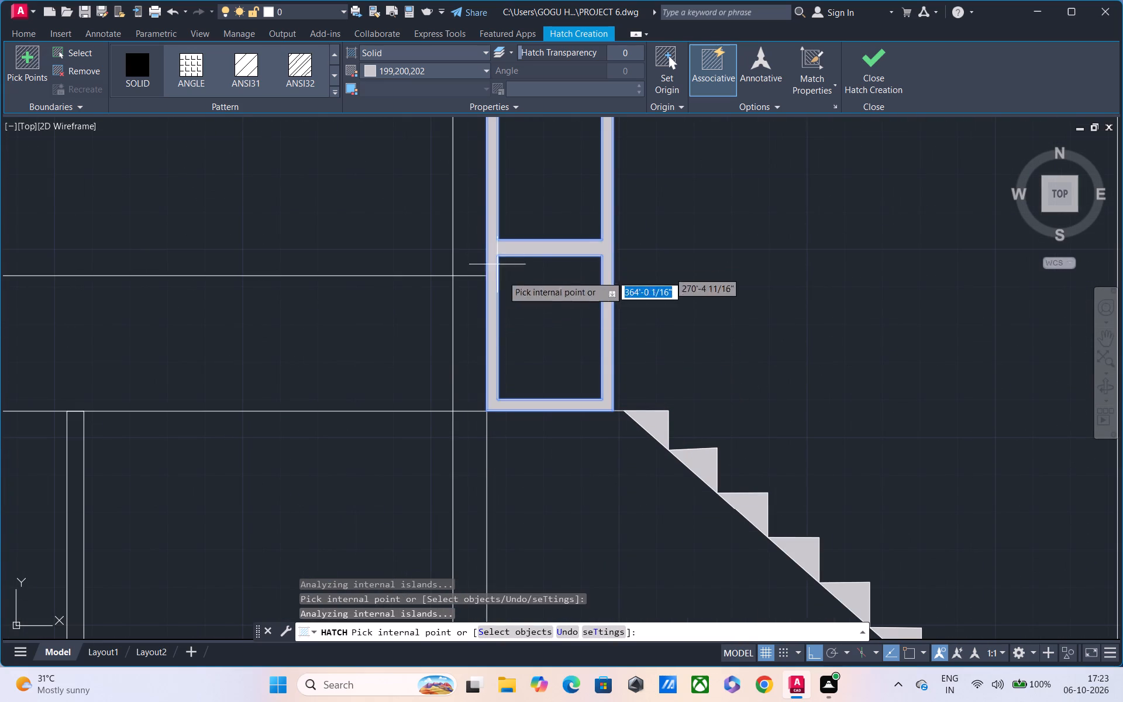
scroll(540, 338, down, 3)
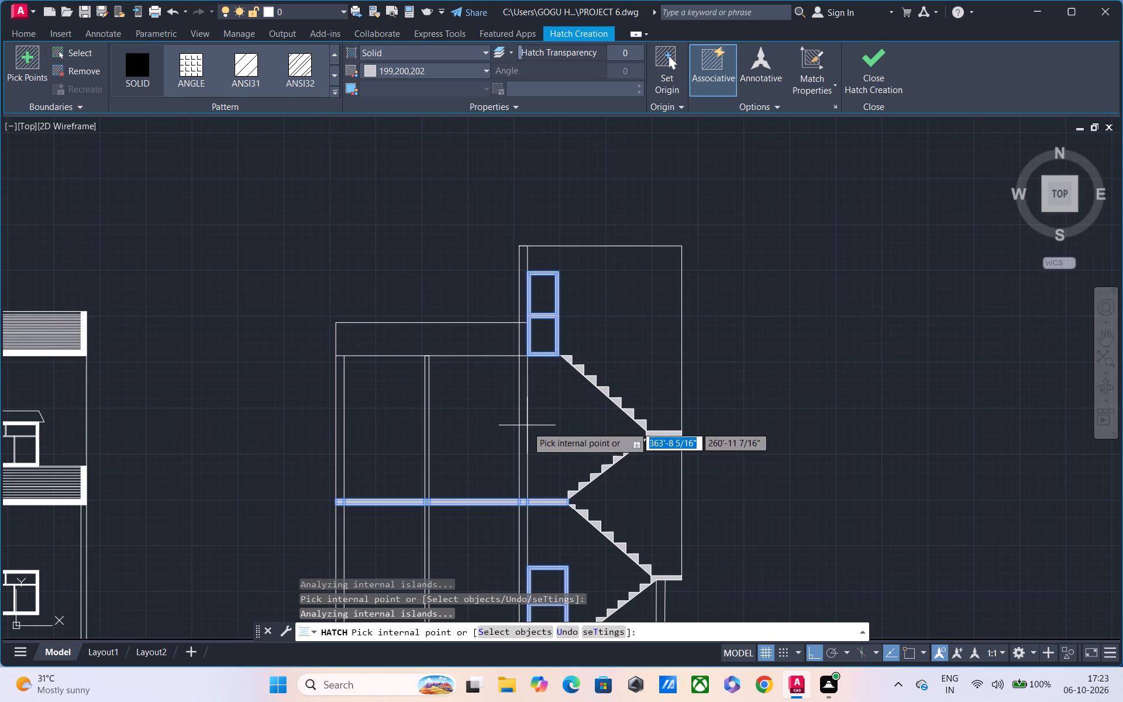
key(Escape)
Offset the top line of the stair tower 6" downward to form the roof slab's underside.
middle_drag(612, 325, 615, 359)
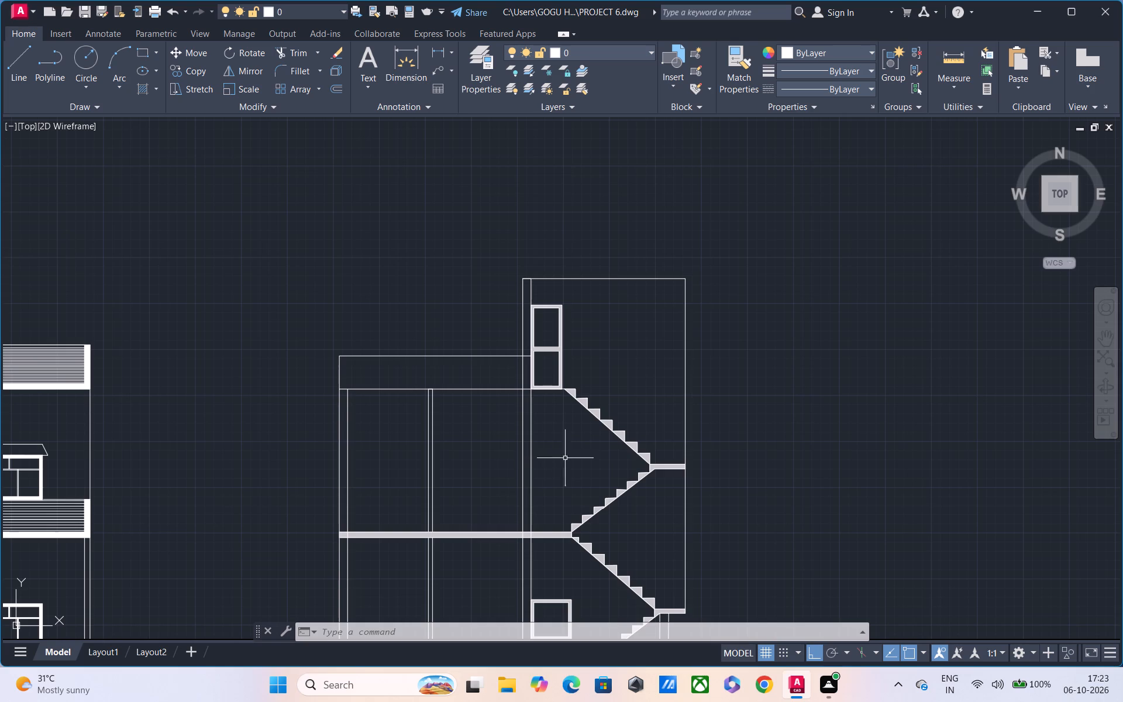
middle_drag(583, 473, 591, 553)
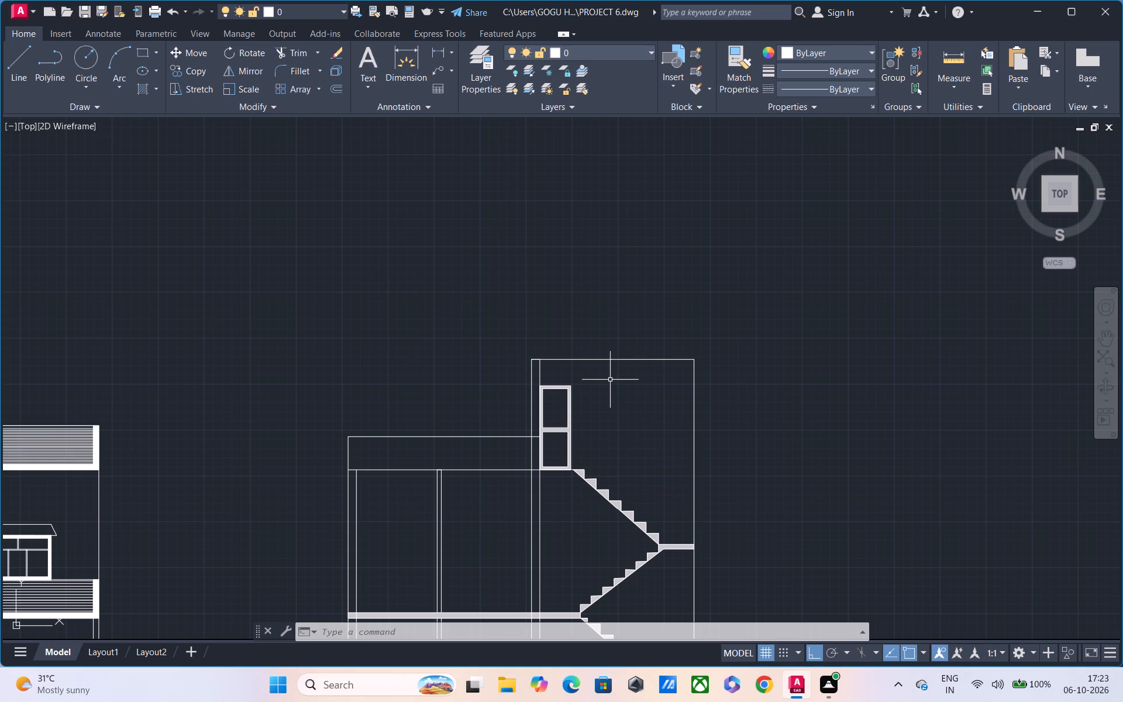
text(O)
key(space)
text(6")
key(Return)
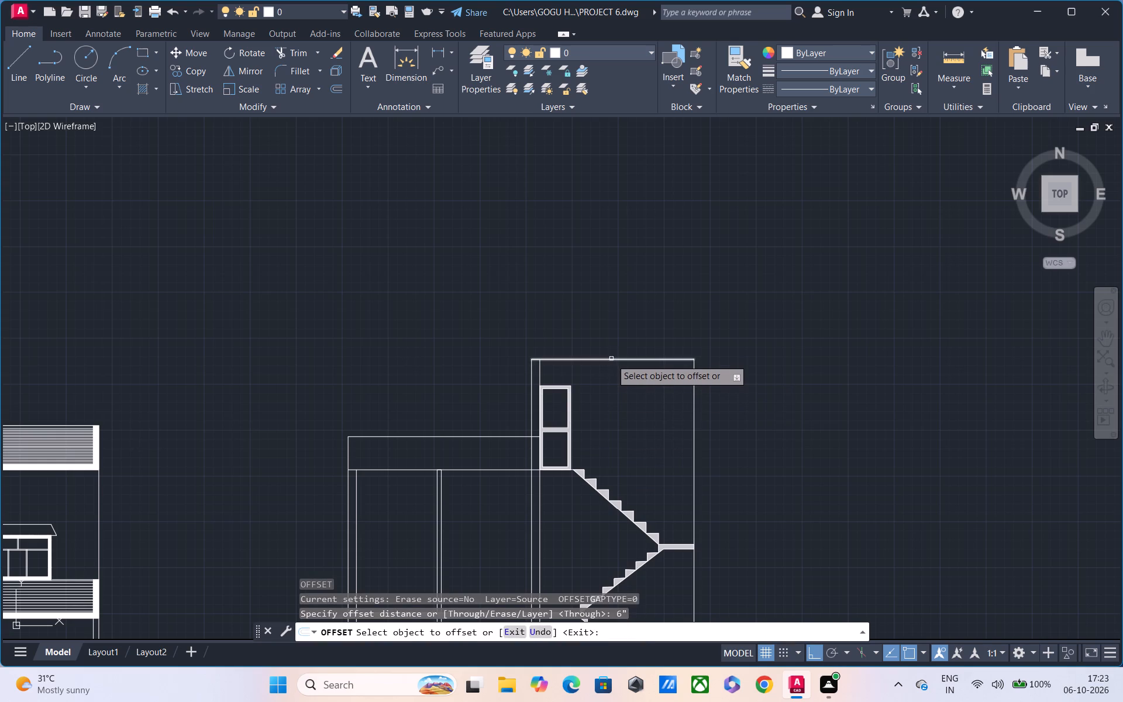
click(611, 359)
click(611, 375)
scroll(534, 351, up, 2)
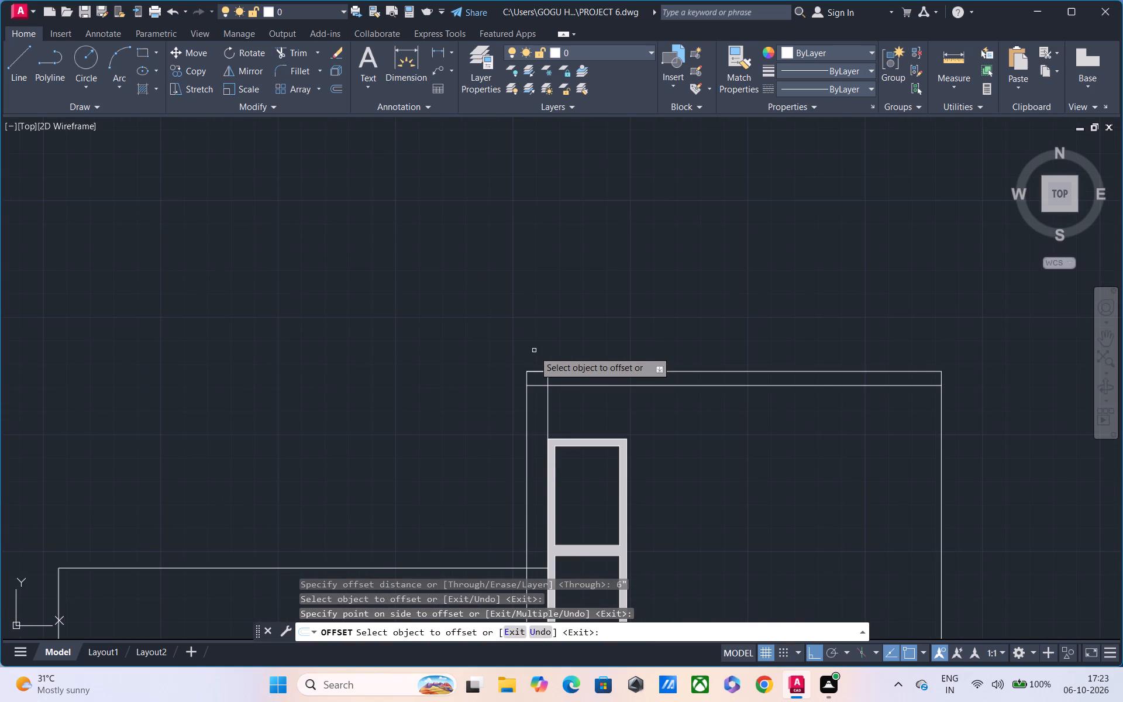
scroll(535, 373, up, 1)
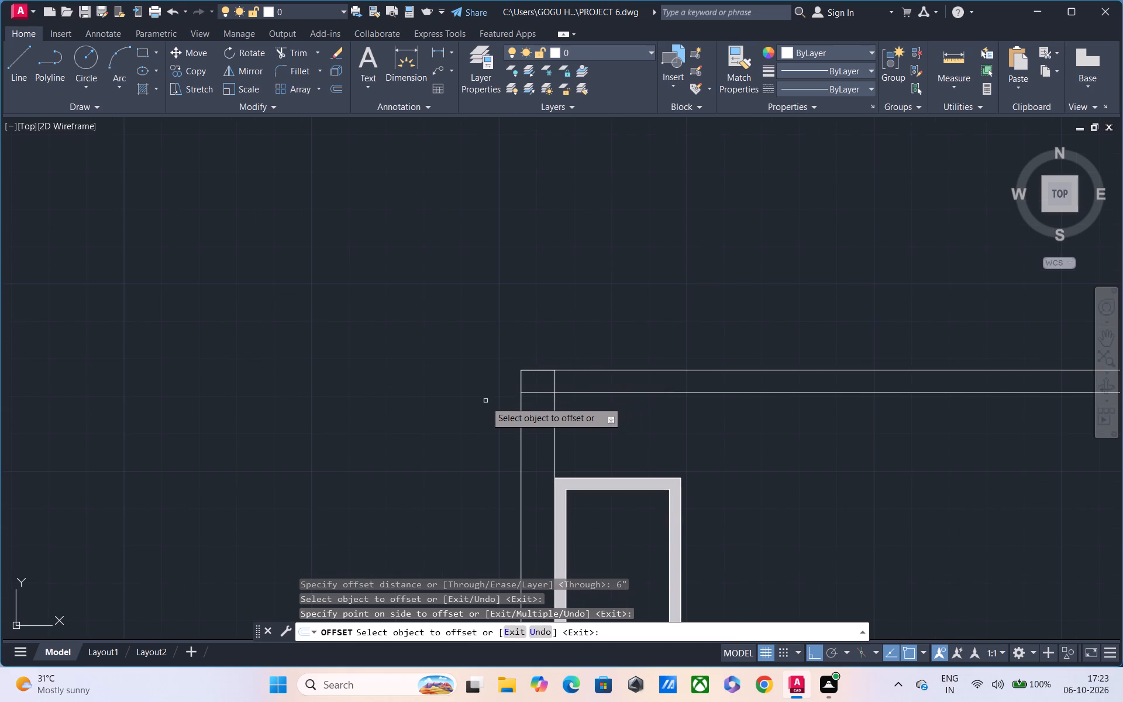
text(L)
key(space)
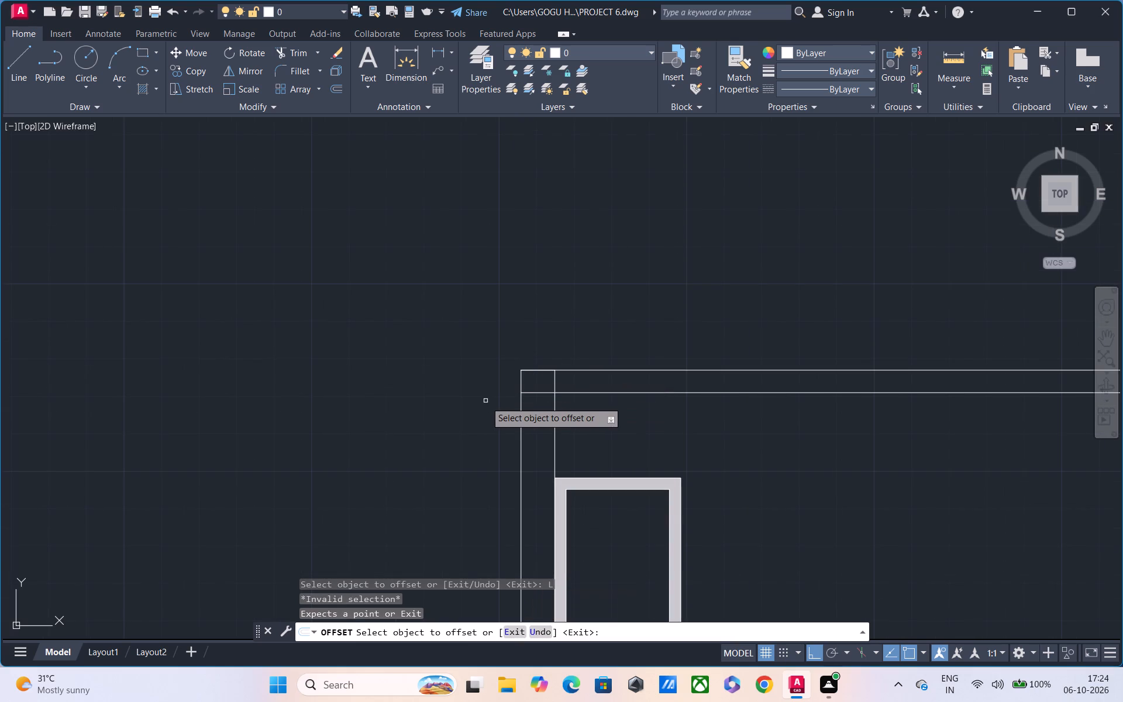
key(Escape)
Draw a tapered overhang at the tower roof's door-side end, about 12" out with an edge about 3" high, sloping to the slab's top corner.
text(L)
key(space)
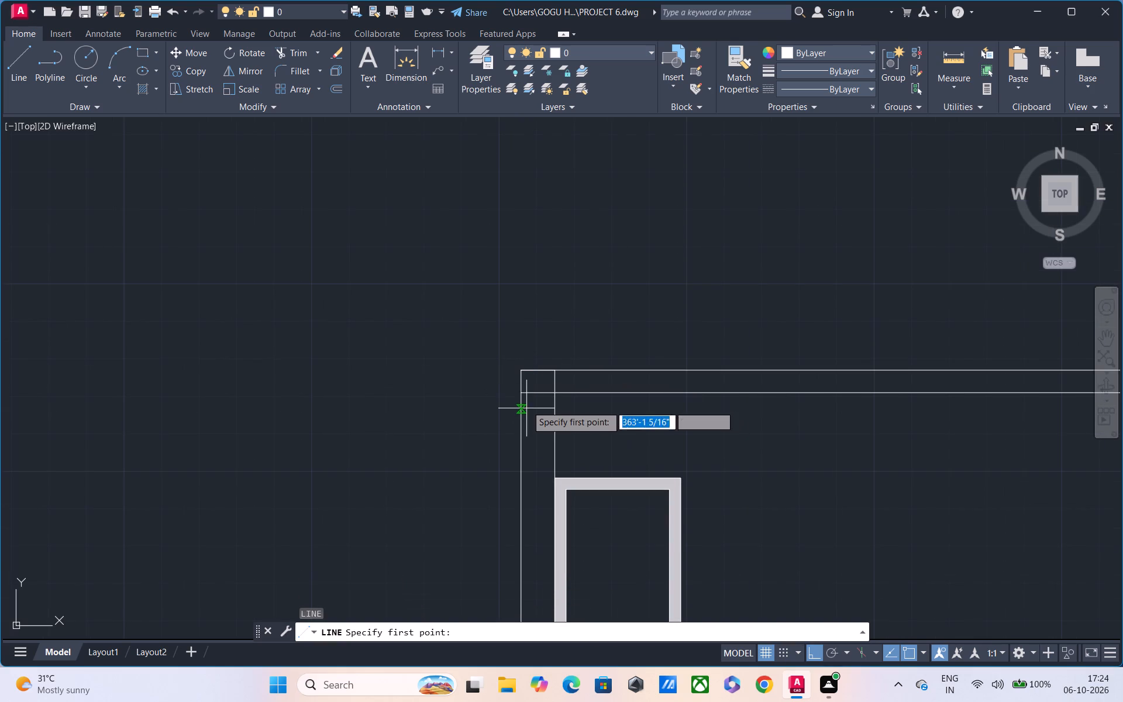
click(523, 395)
click(477, 401)
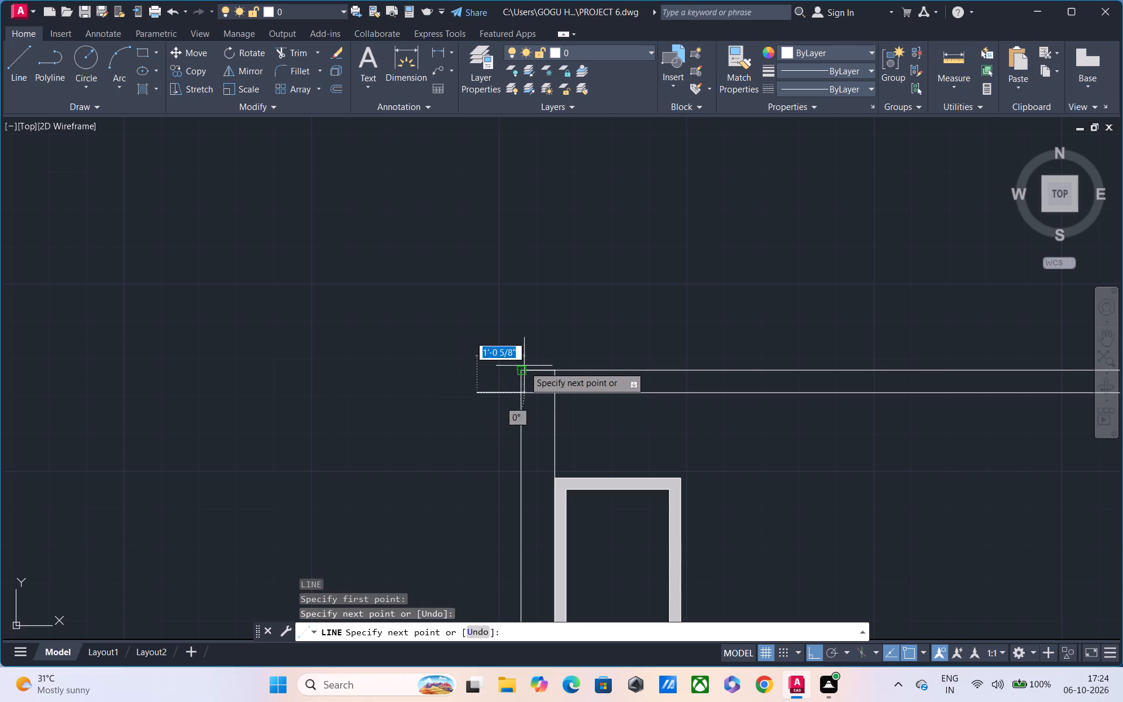
click(482, 383)
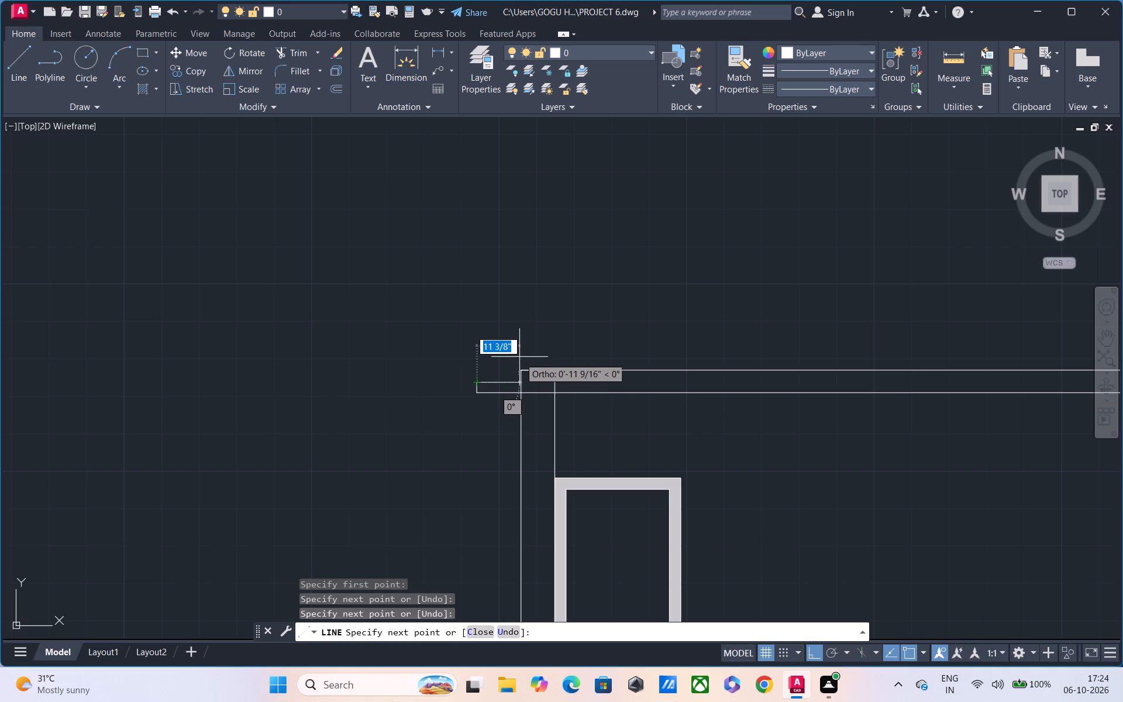
key(F8)
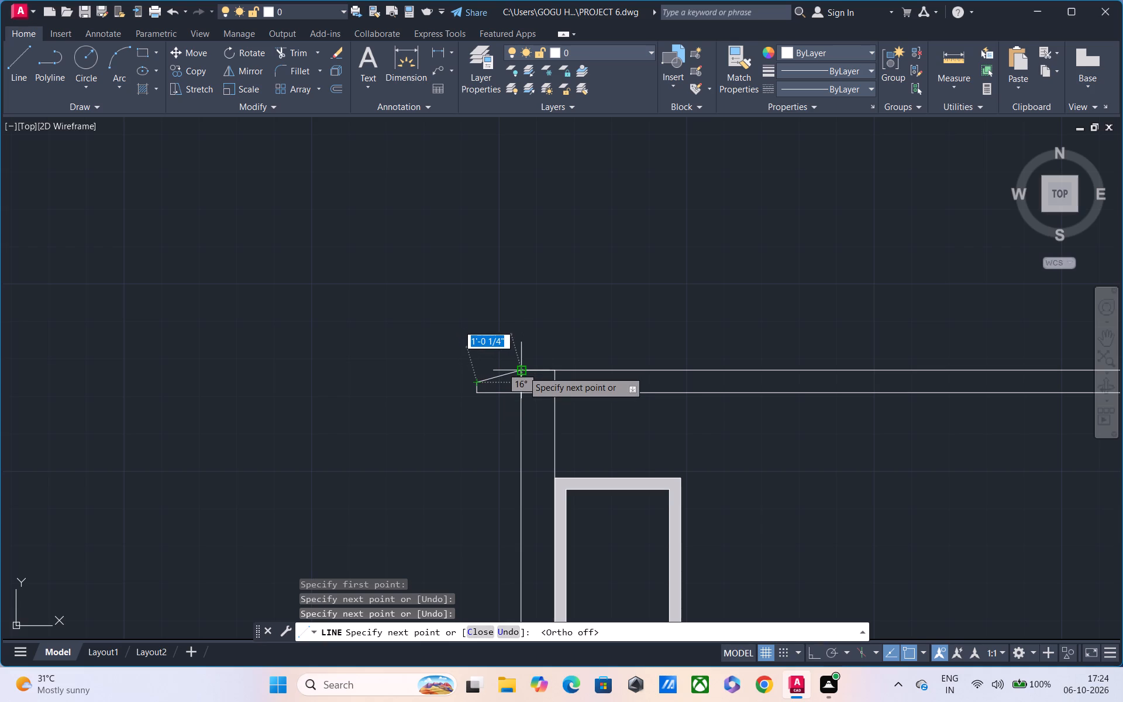
click(523, 371)
key(Escape)
Trim the two stair-wall lines where they cross the tower's roof slab beside the overhang.
scroll(460, 414, down, 1)
middle_drag(463, 420, 440, 405)
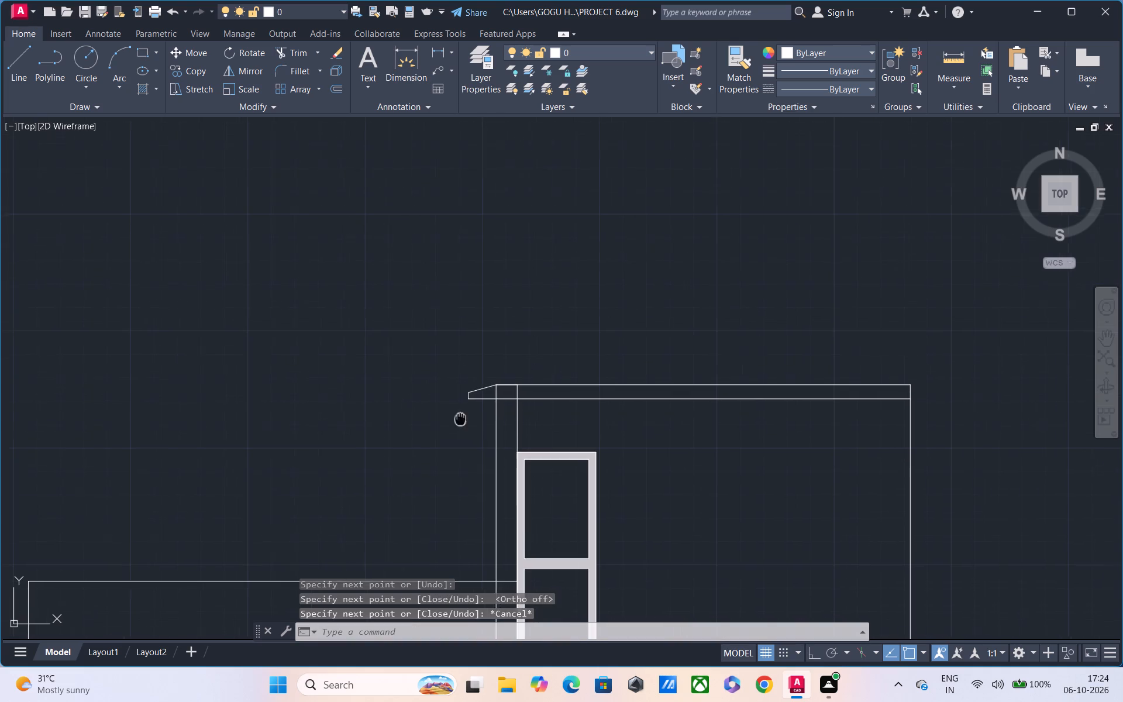
middle_drag(440, 405, 312, 359)
text(TR)
key(space)
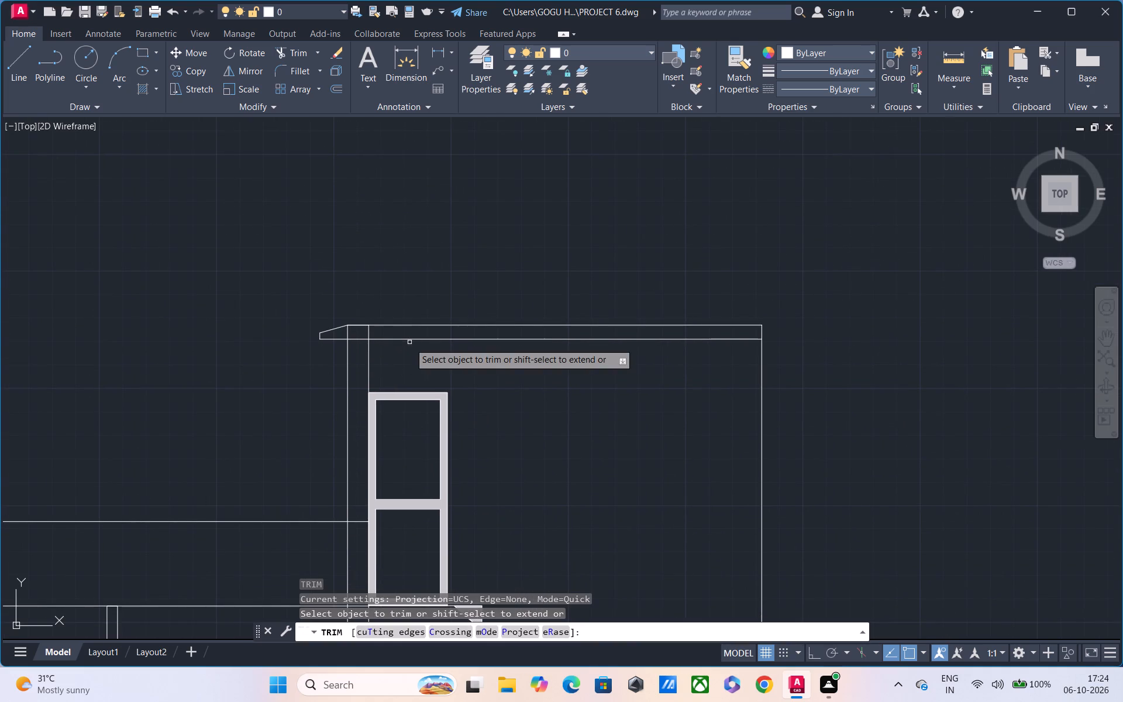
scroll(368, 362, up, 3)
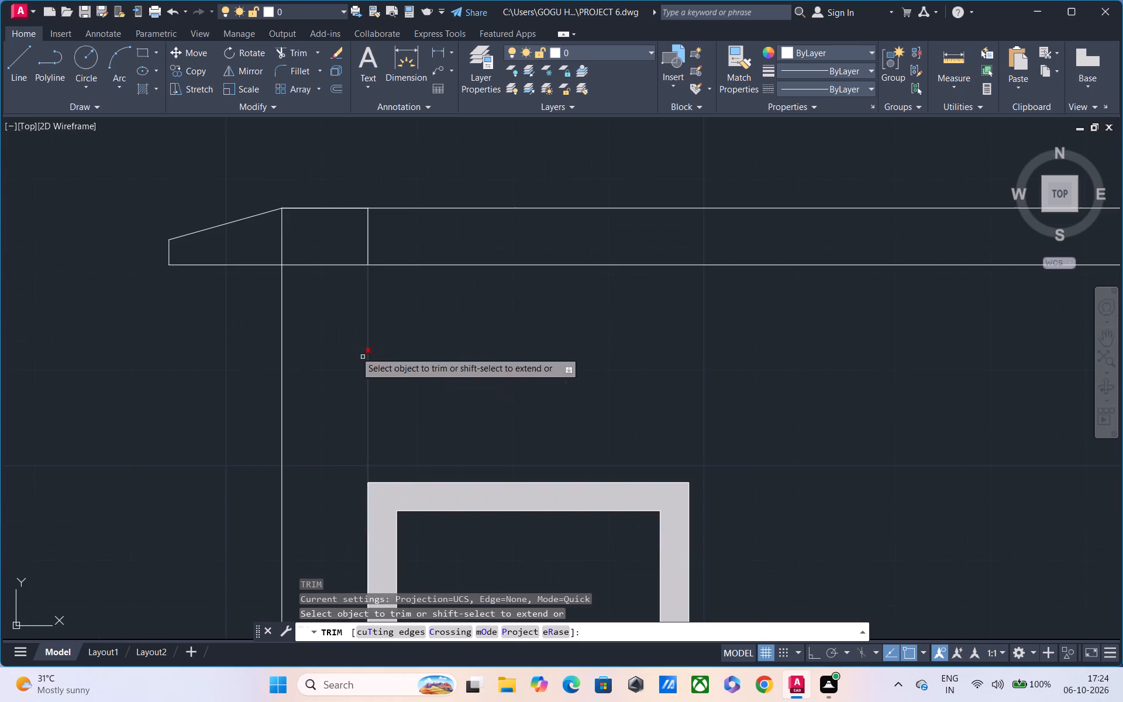
drag(270, 233, 383, 232)
scroll(390, 215, down, 3)
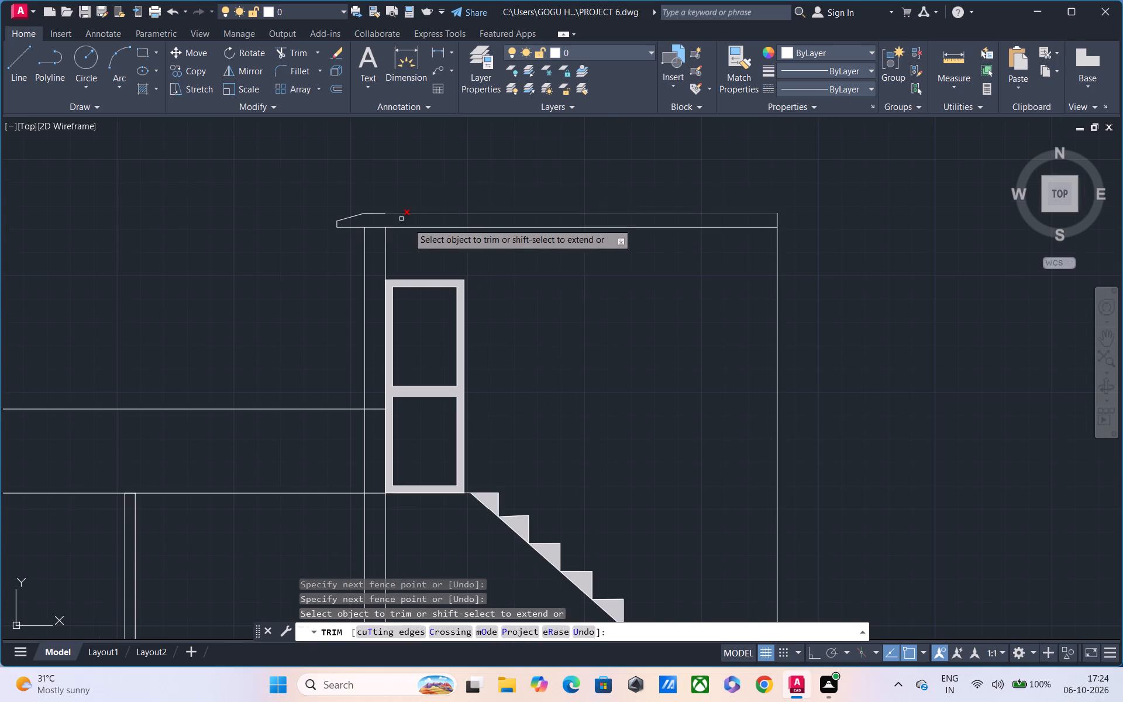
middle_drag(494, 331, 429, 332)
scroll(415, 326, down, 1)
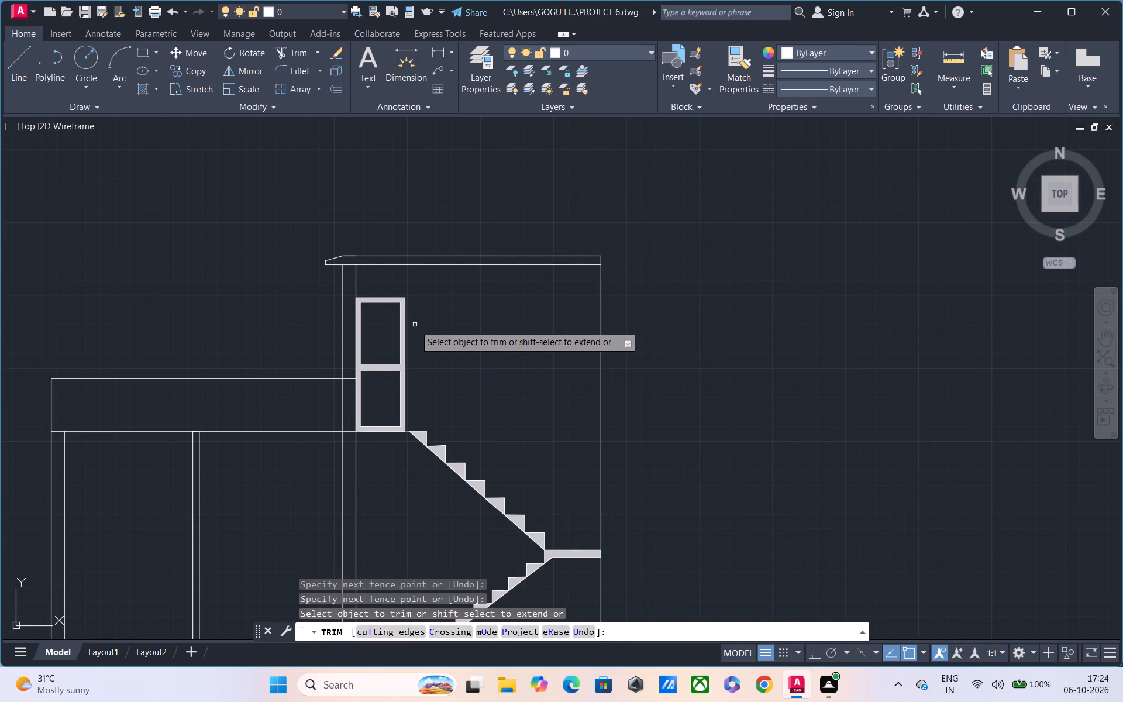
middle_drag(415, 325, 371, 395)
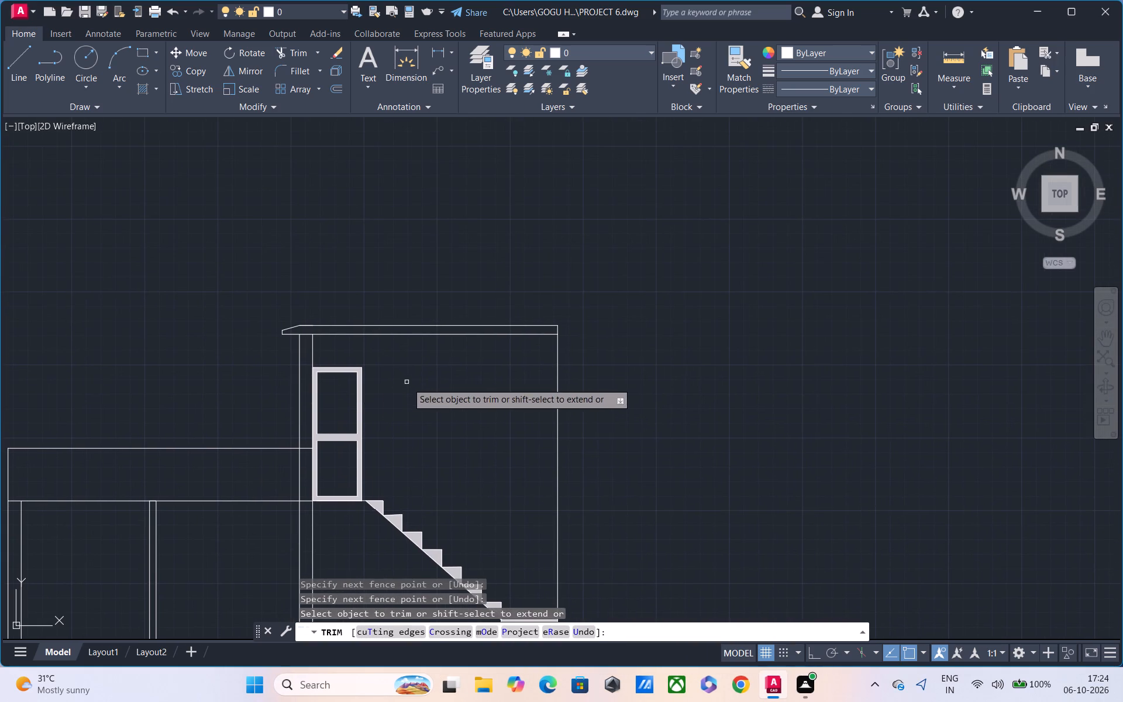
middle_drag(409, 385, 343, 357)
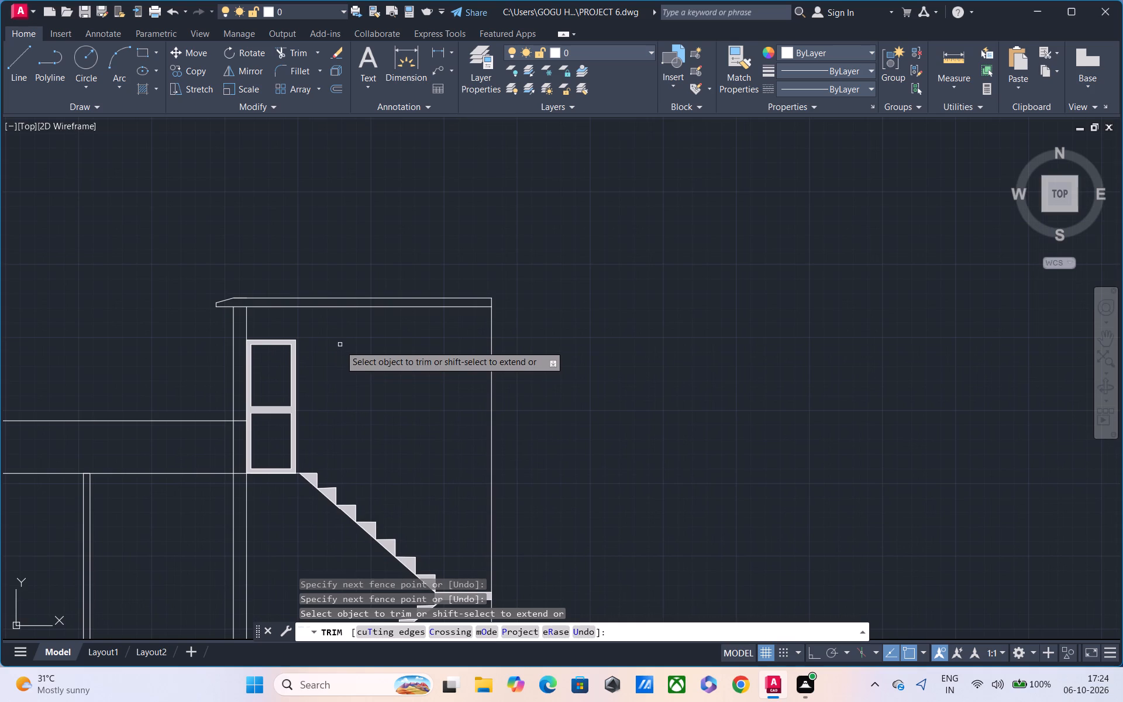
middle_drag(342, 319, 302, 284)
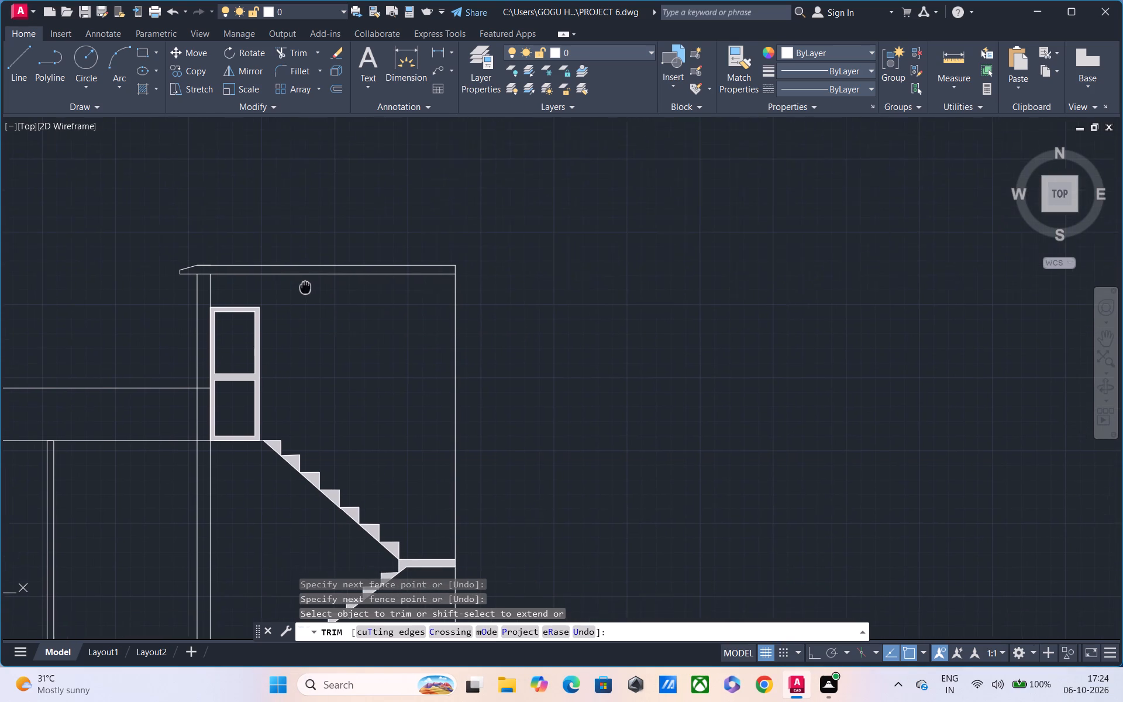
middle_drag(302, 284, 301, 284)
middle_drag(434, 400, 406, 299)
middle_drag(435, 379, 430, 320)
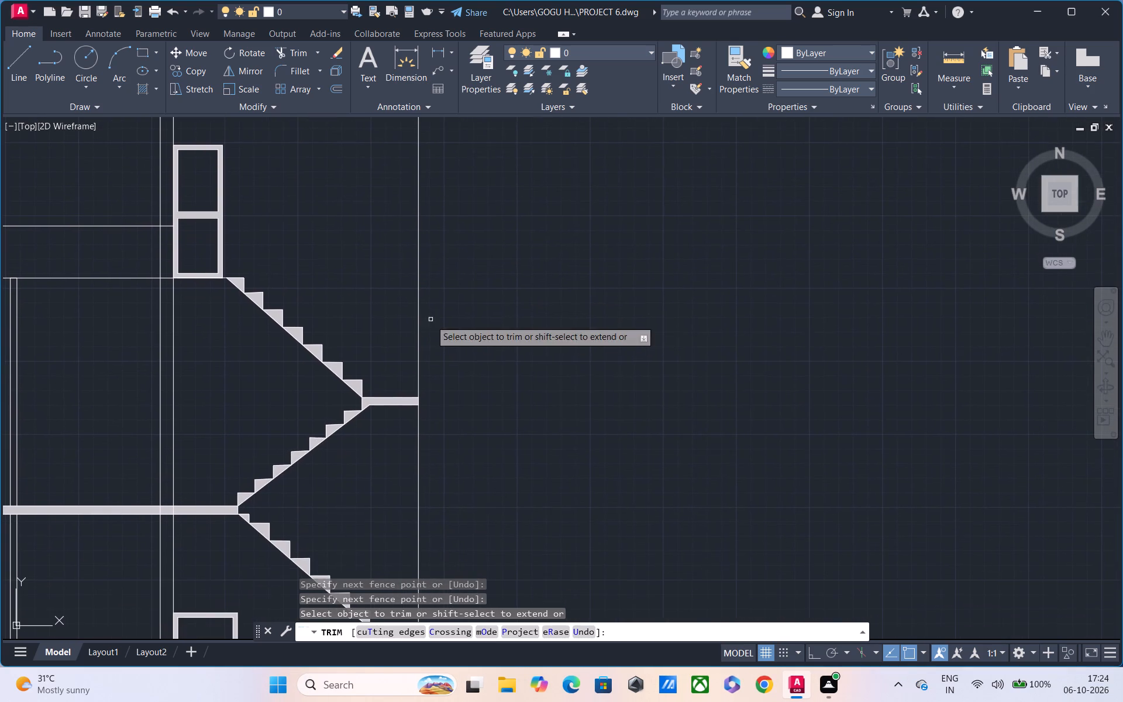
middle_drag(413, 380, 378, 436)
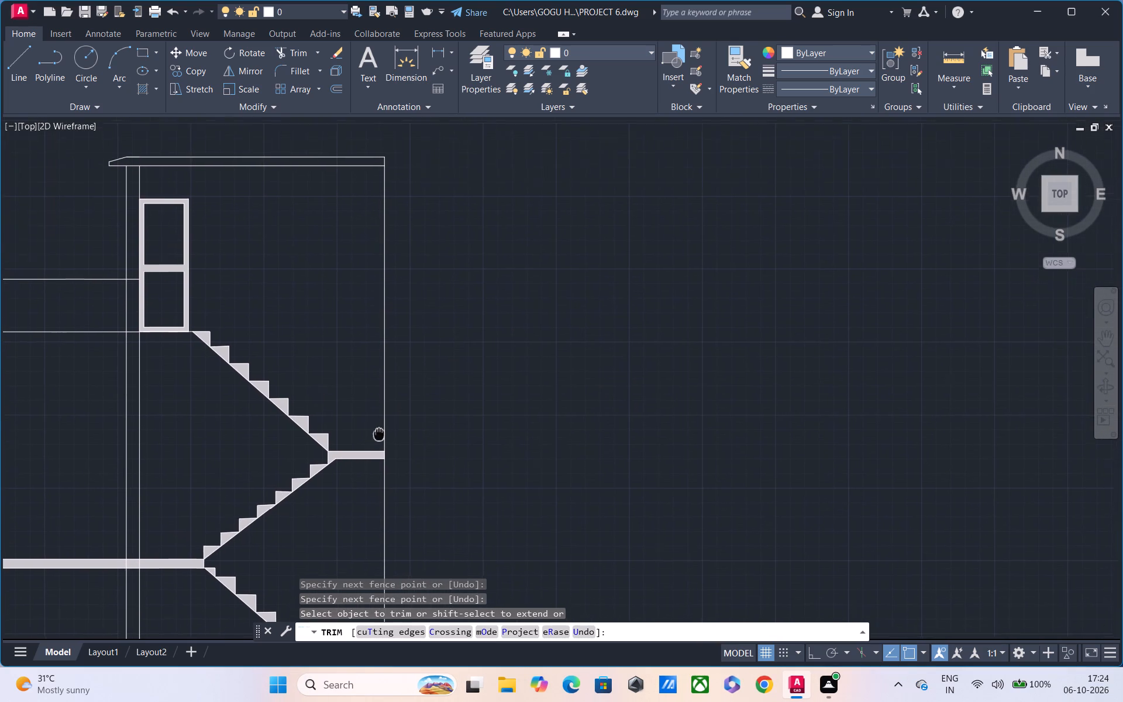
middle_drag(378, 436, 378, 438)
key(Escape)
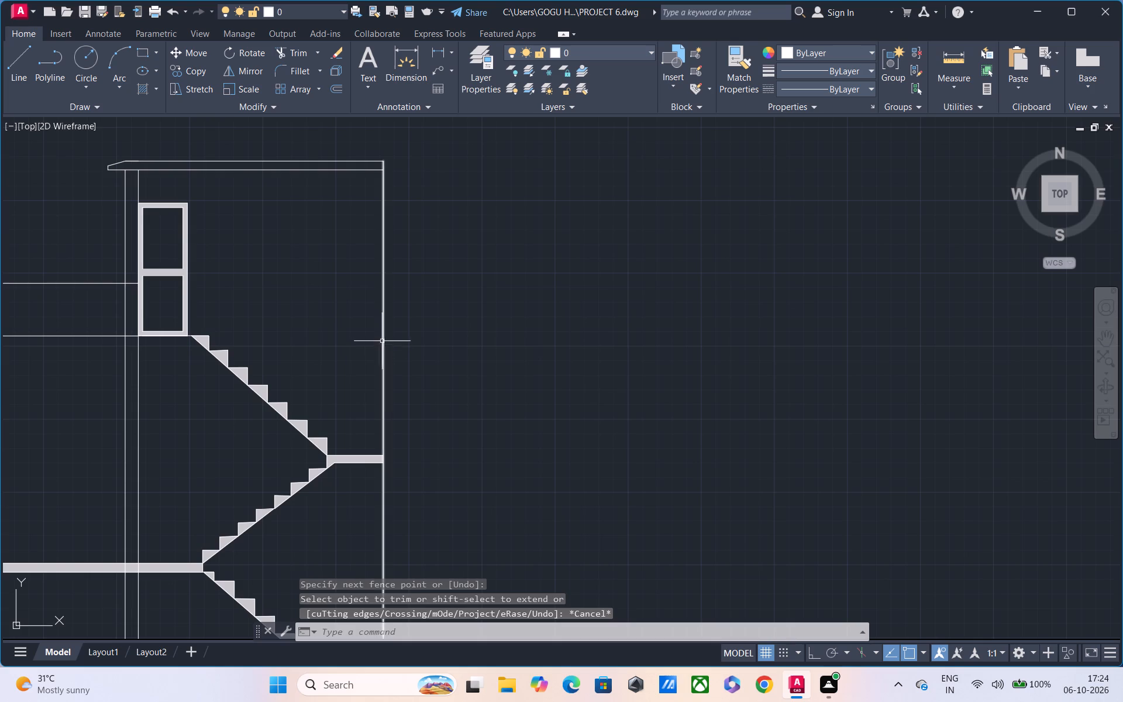
Offset the stair tower's outer wall line 6" inward to give the wall its thickness.
click(383, 340)
text(O)
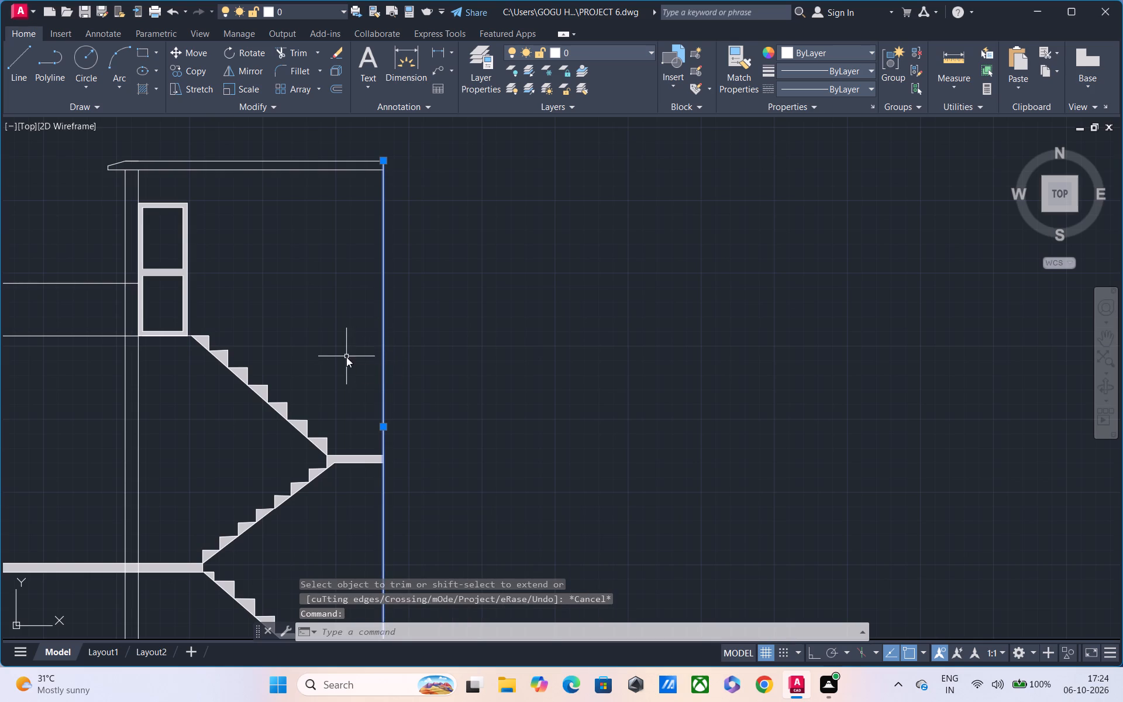
key(space)
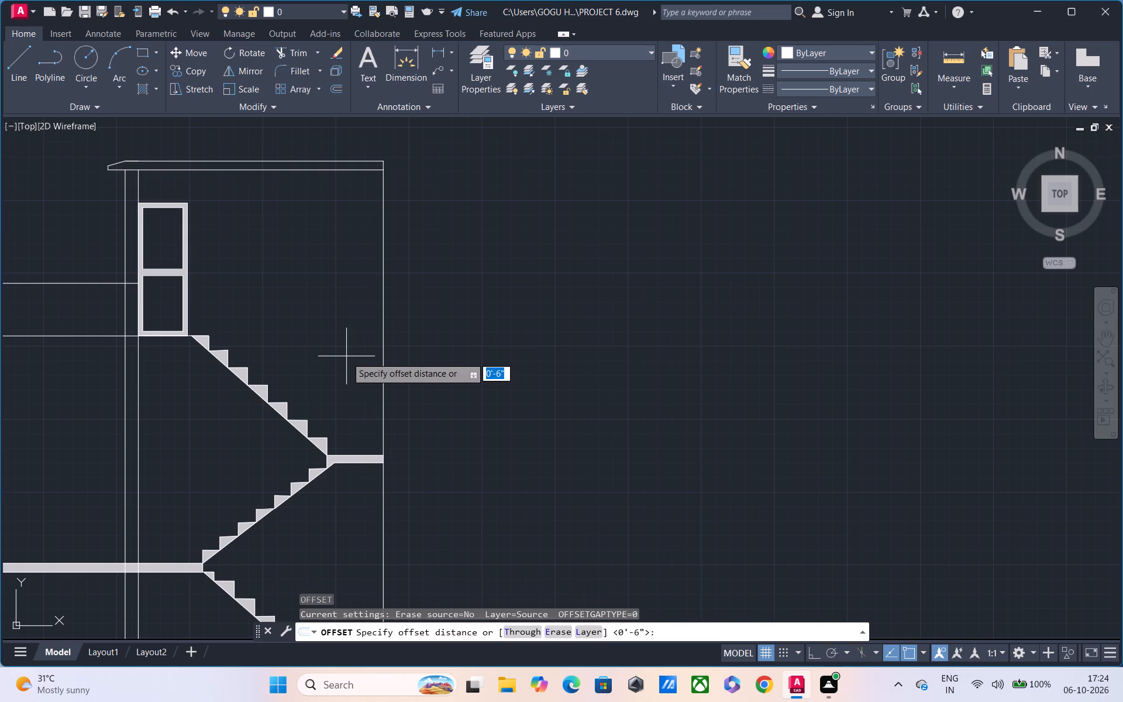
key(6)
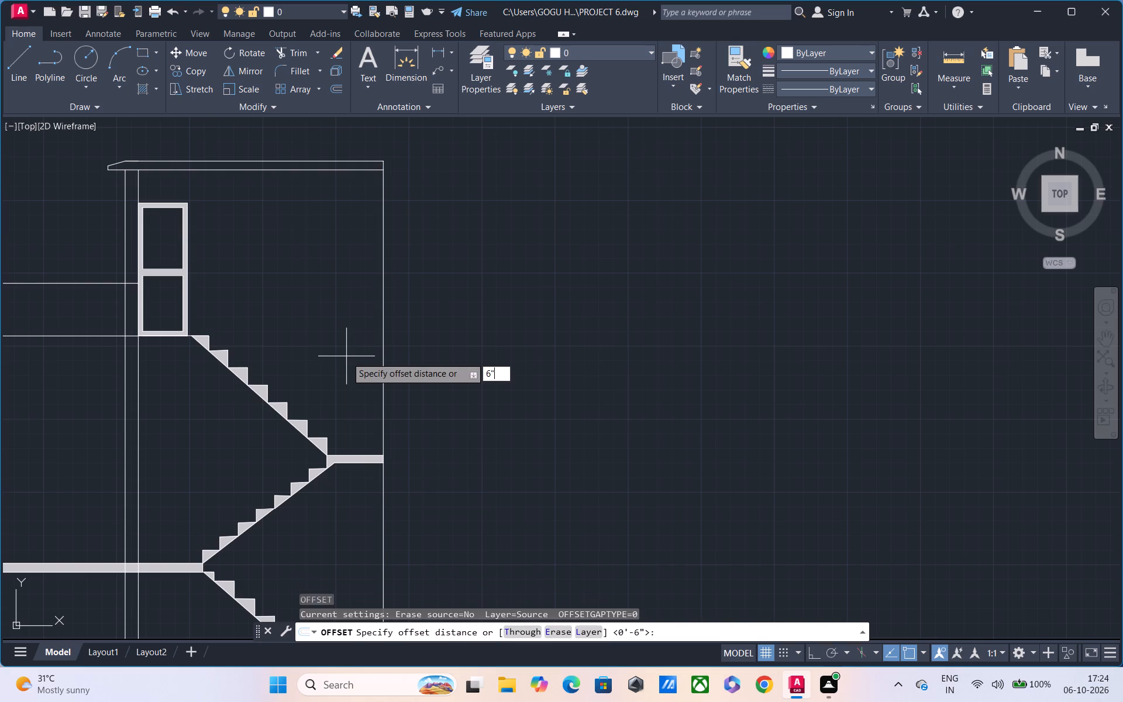
key(shift+quotedbl)
key(Return)
click(346, 357)
middle_drag(335, 410, 333, 399)
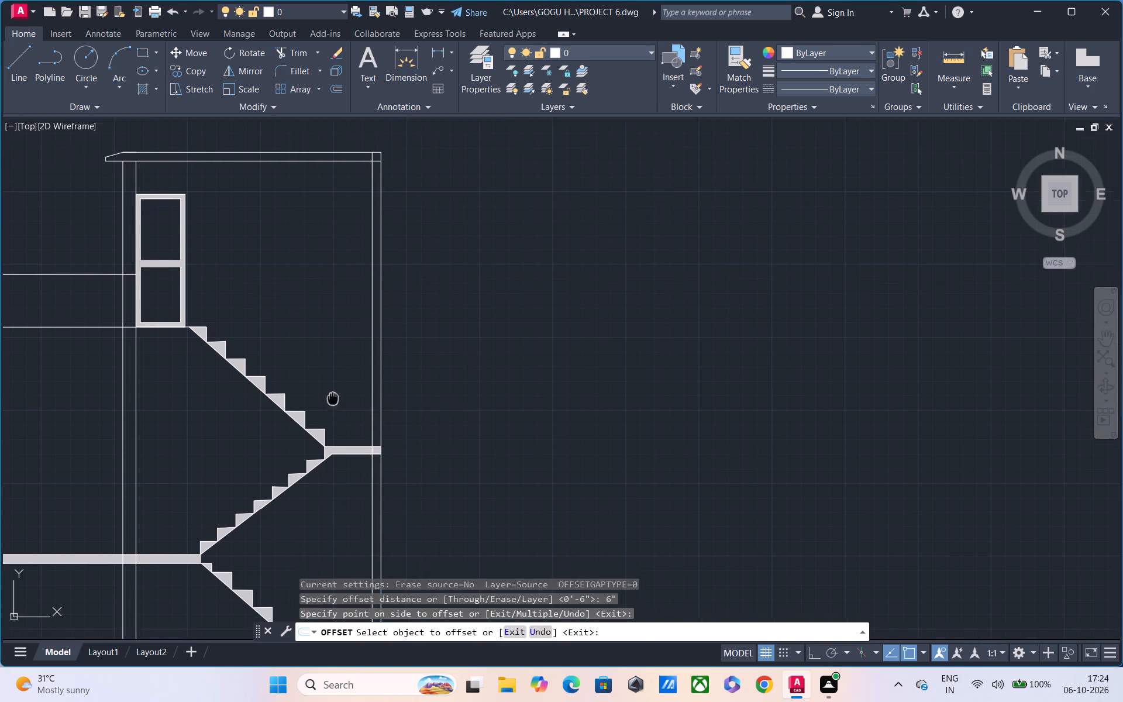
middle_drag(333, 399, 328, 362)
scroll(367, 425, up, 1)
scroll(378, 435, down, 1)
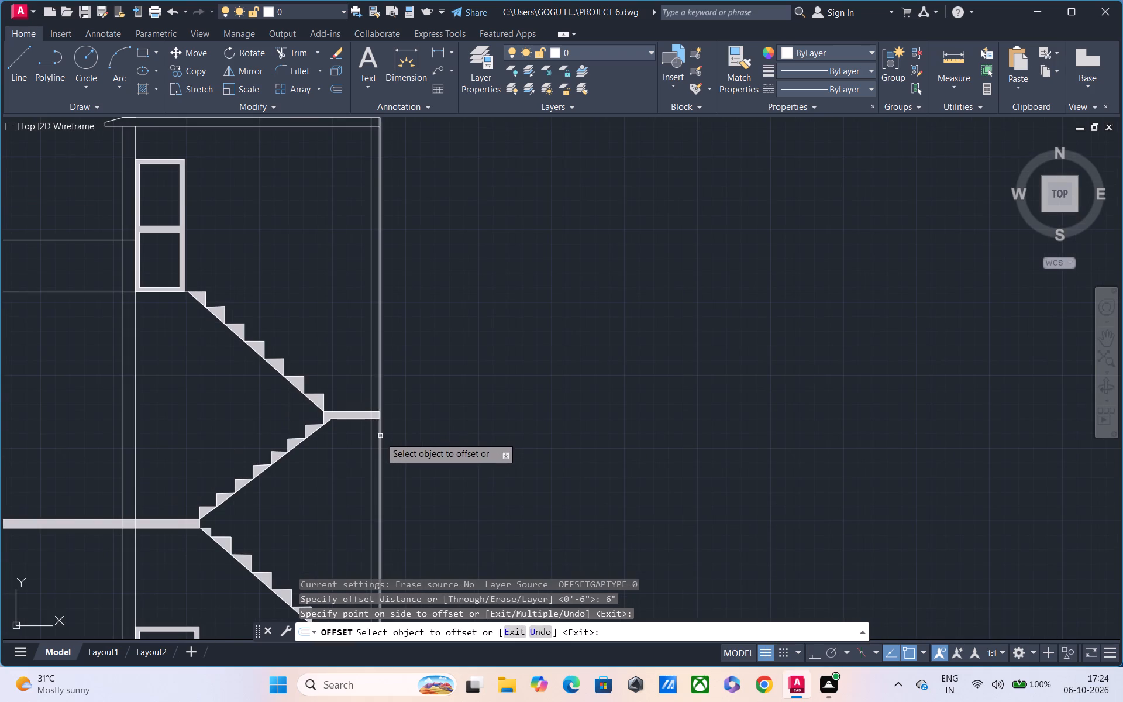
middle_drag(501, 443, 407, 455)
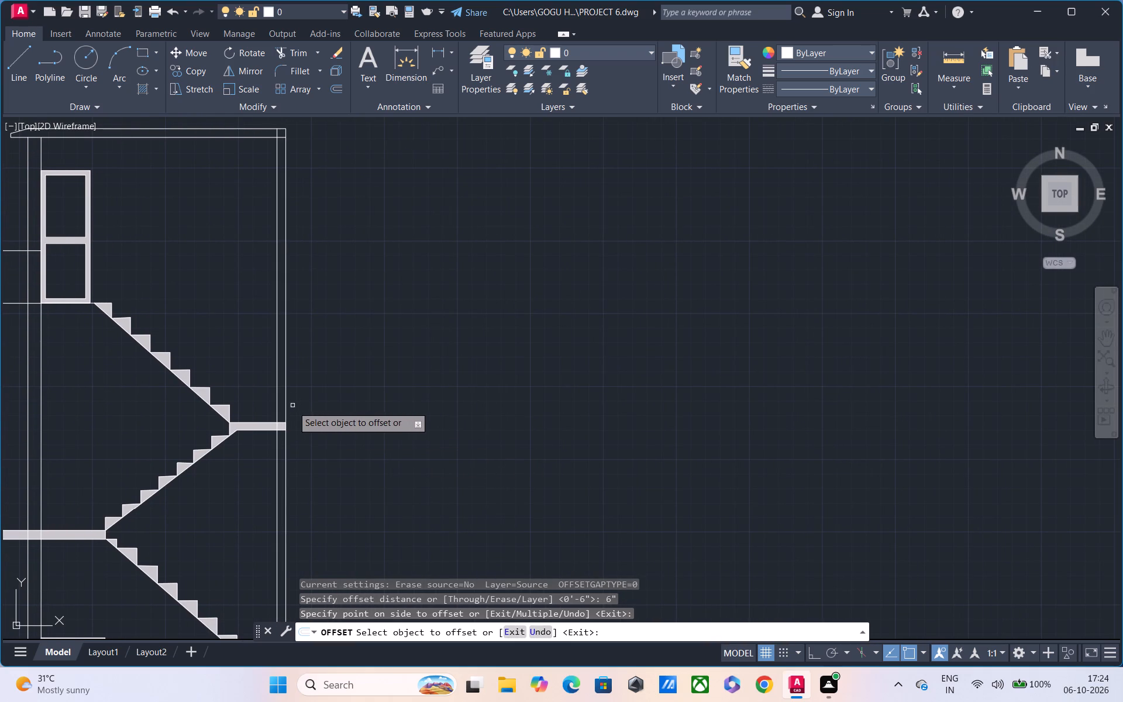
key(Escape)
Draw a short horizontal line across the tower's outer wall, between its two faces, above the upper stair landing.
text(L)
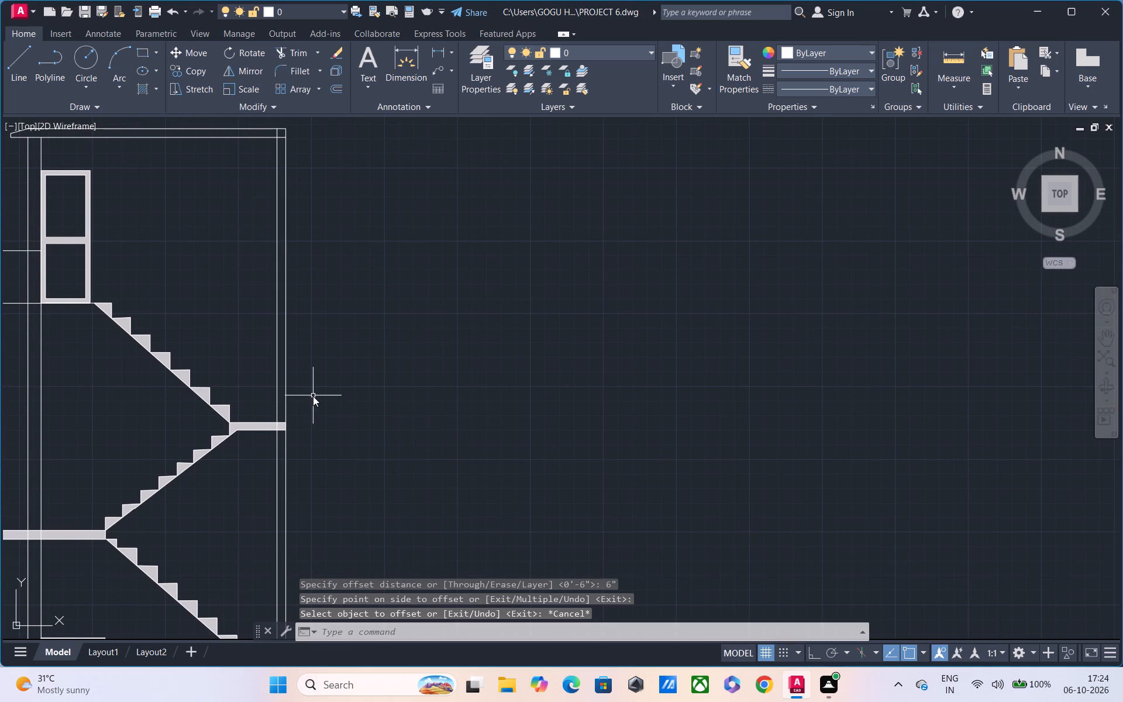
key(space)
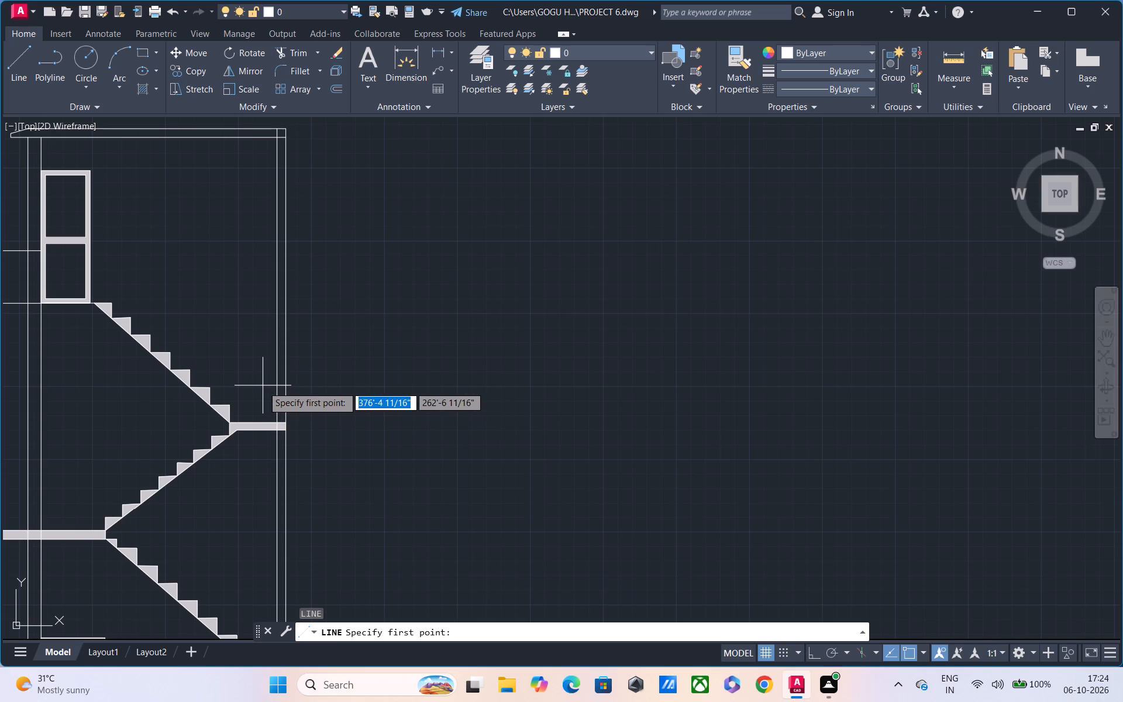
click(278, 375)
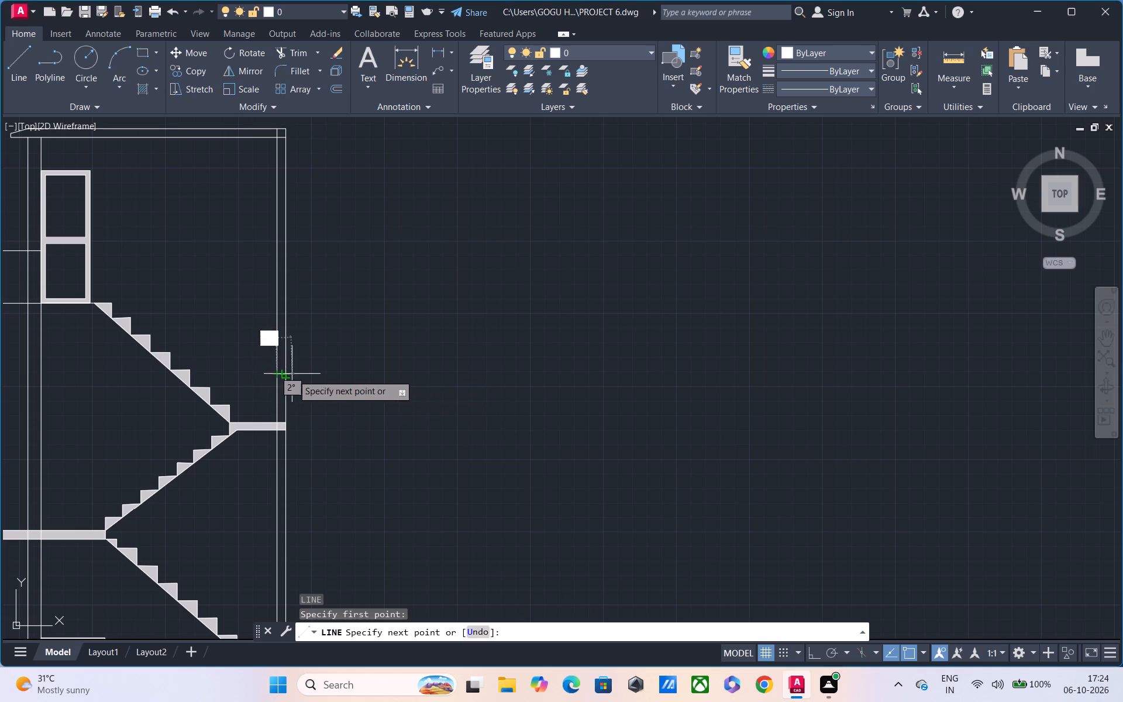
scroll(290, 371, up, 3)
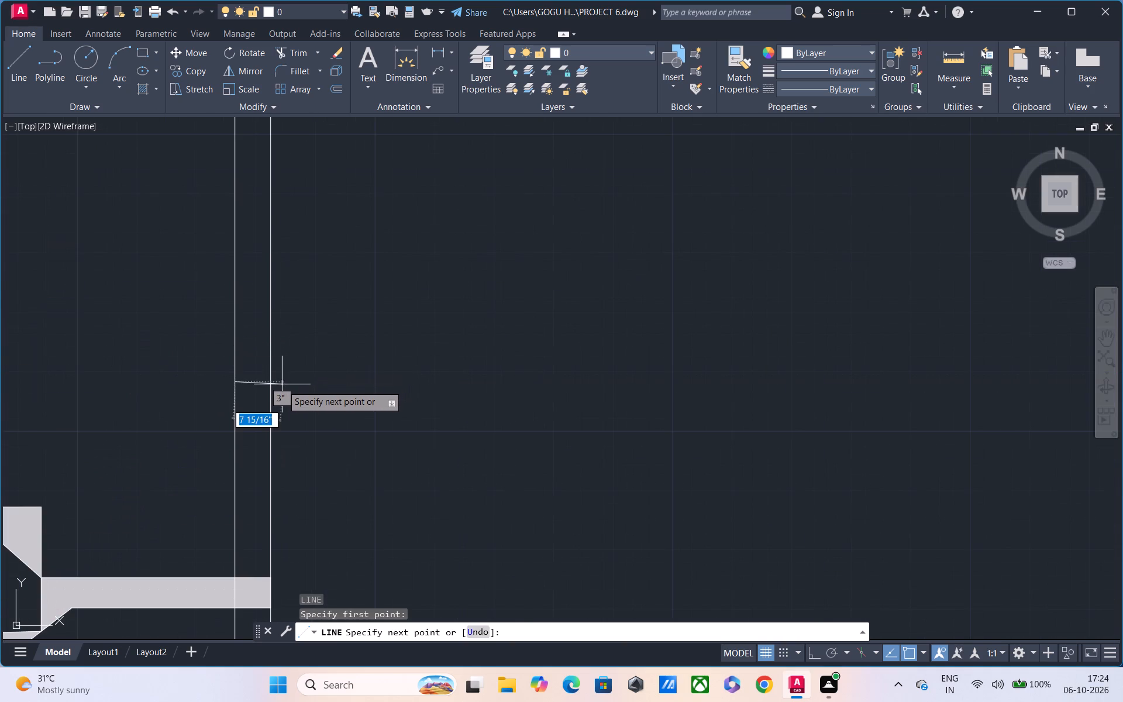
click(268, 380)
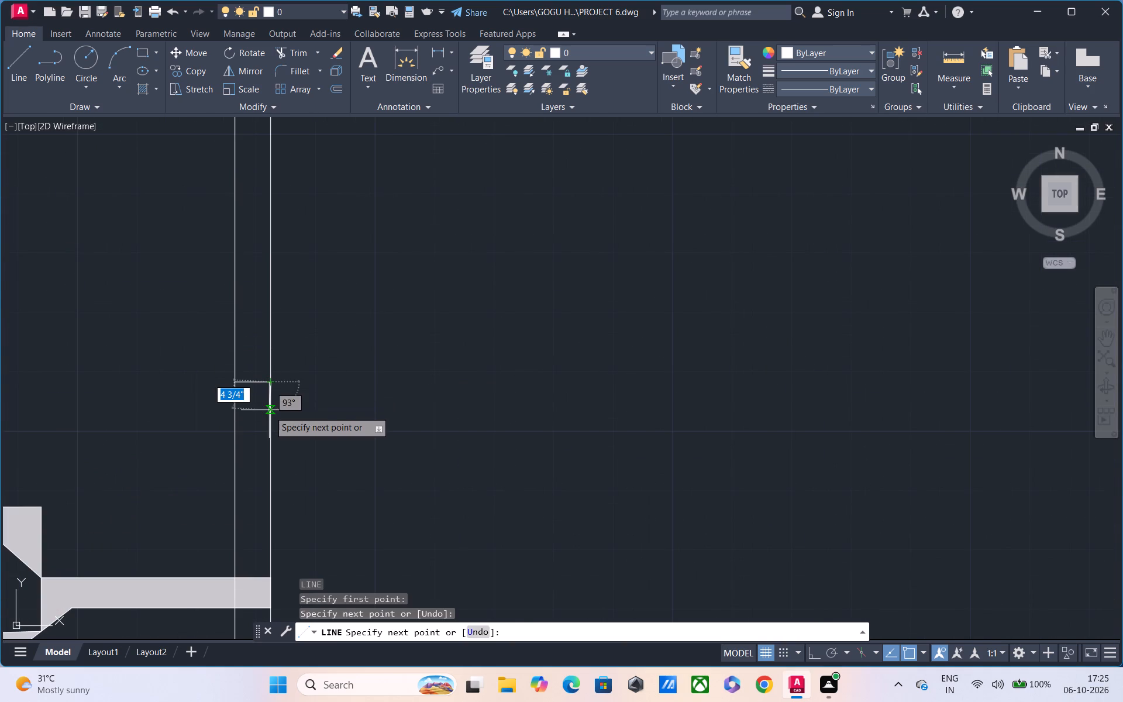
key(Escape)
Draw a short horizontal line across the outer wall just below the upper stair landing.
middle_drag(270, 444, 285, 339)
scroll(274, 405, down, 2)
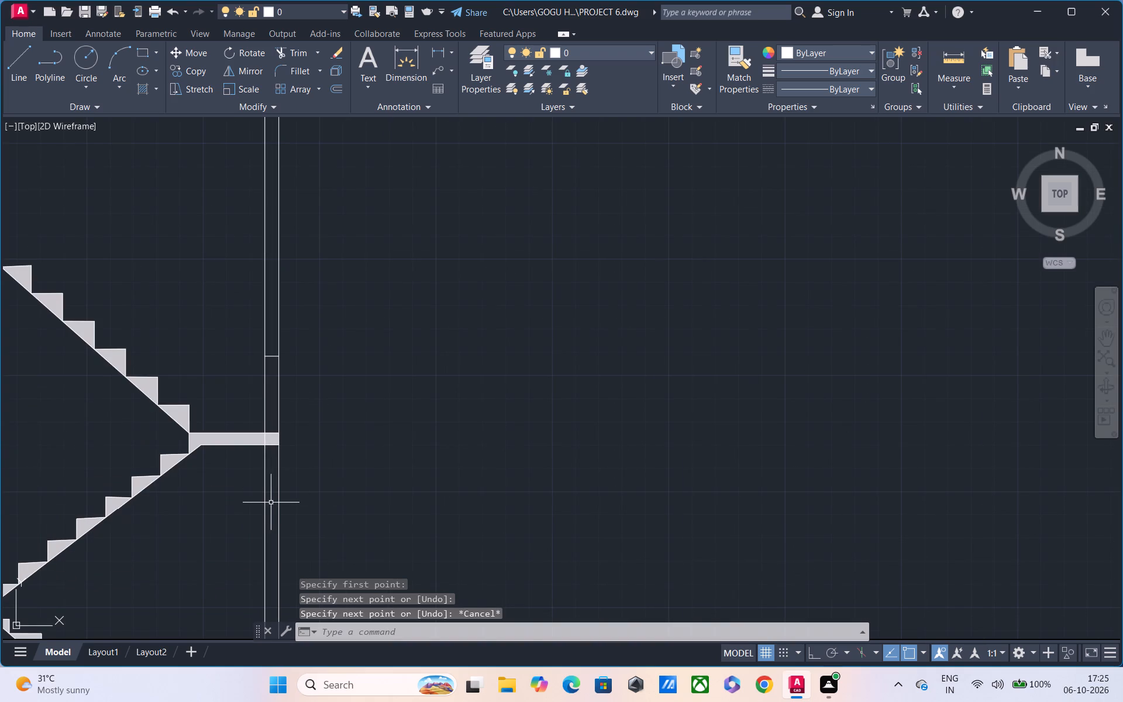
text(L)
key(space)
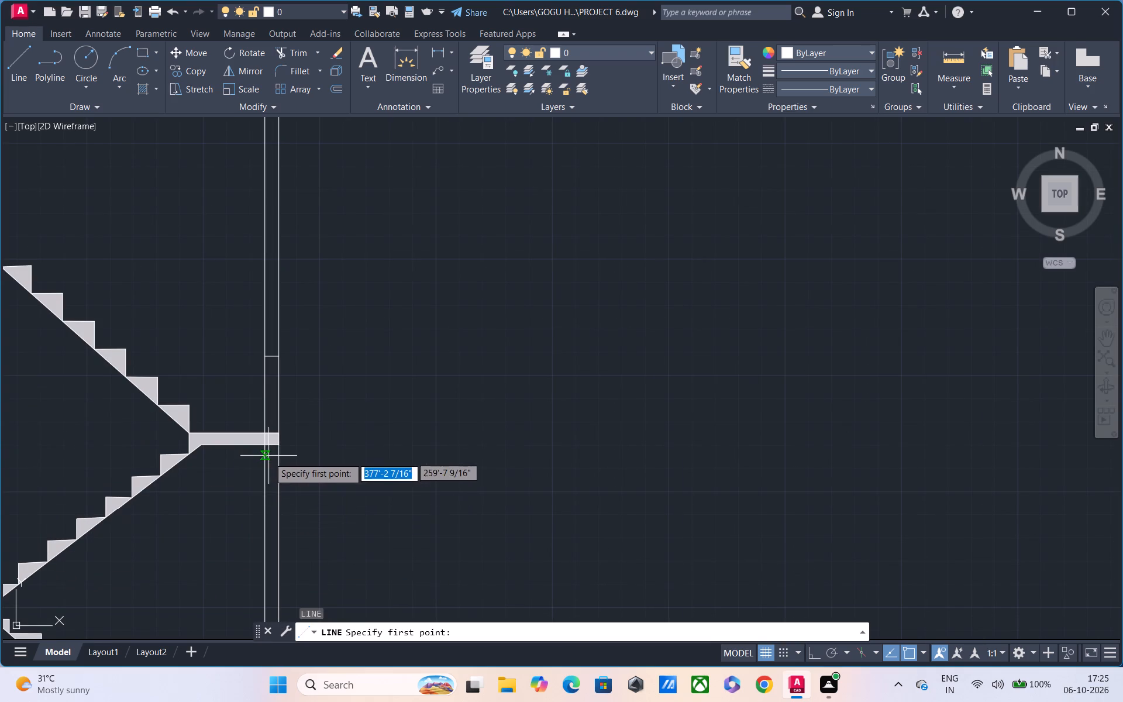
scroll(263, 474, up, 2)
click(266, 455)
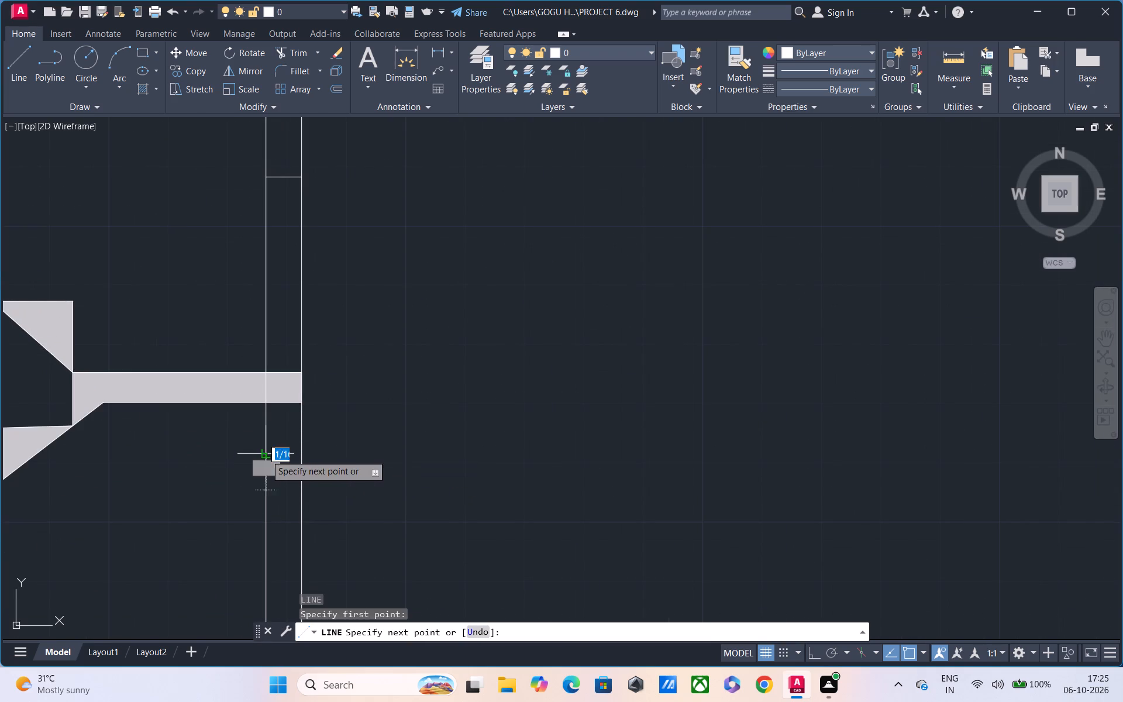
click(301, 454)
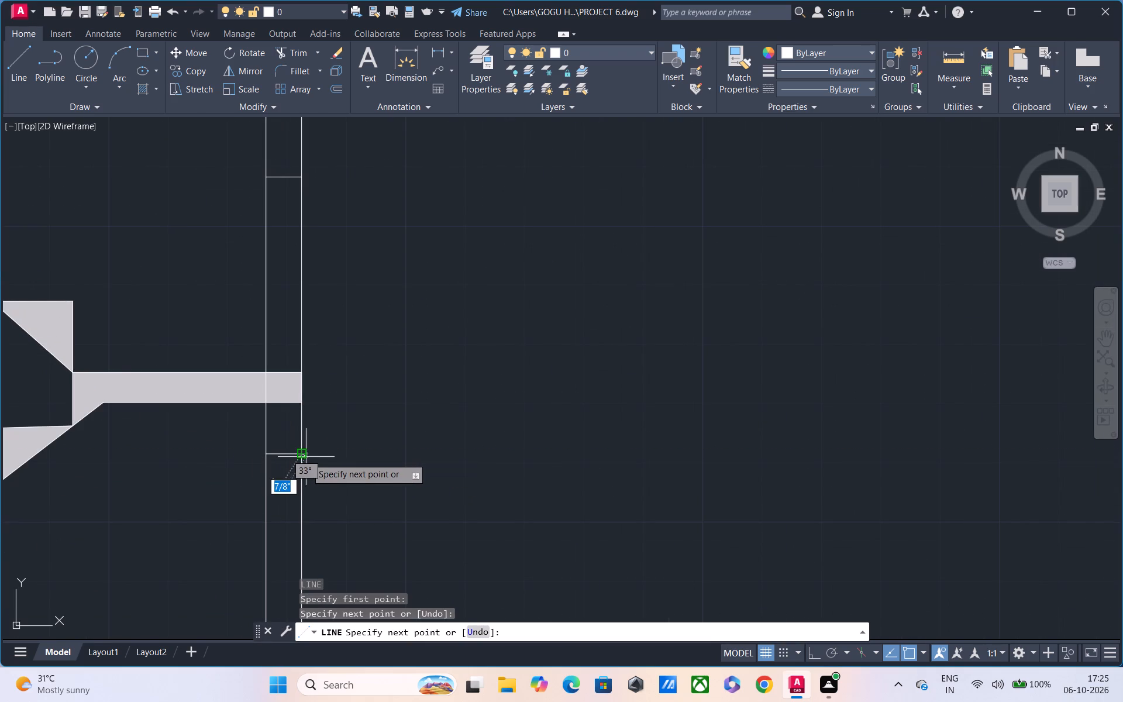
key(Escape)
Draw a short horizontal line across the outer wall just above the lower stair landing.
scroll(334, 491, down, 2)
middle_drag(330, 502, 328, 342)
scroll(336, 376, down, 3)
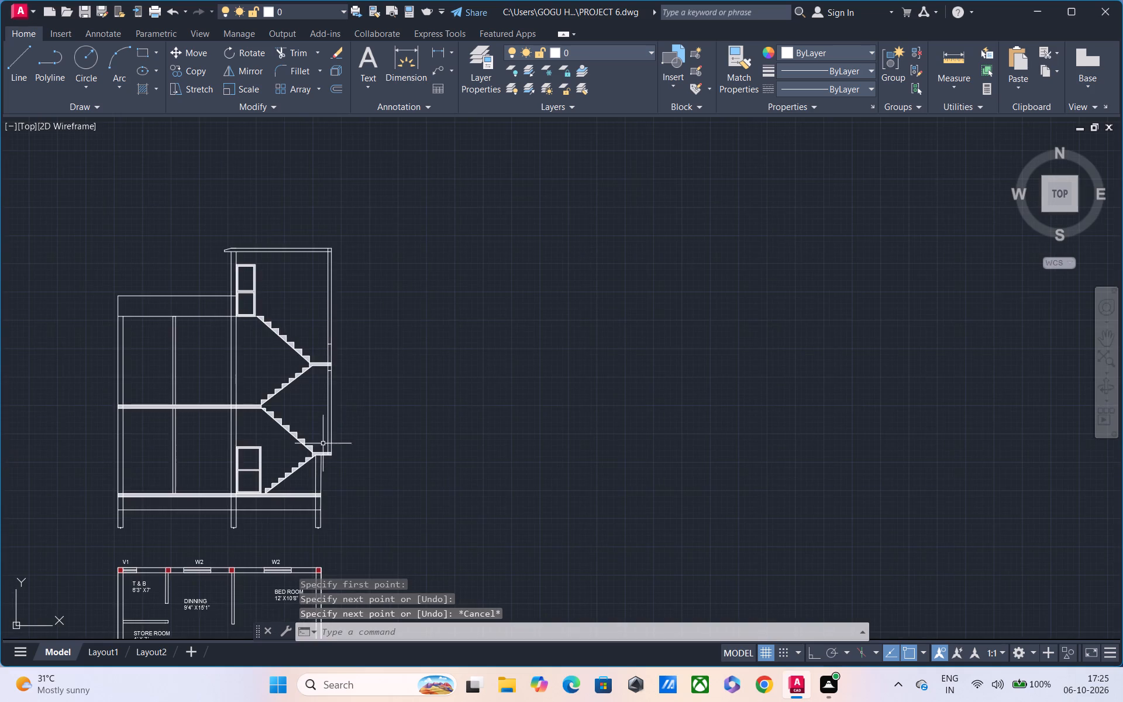
scroll(322, 445, up, 1)
middle_drag(322, 445, 322, 394)
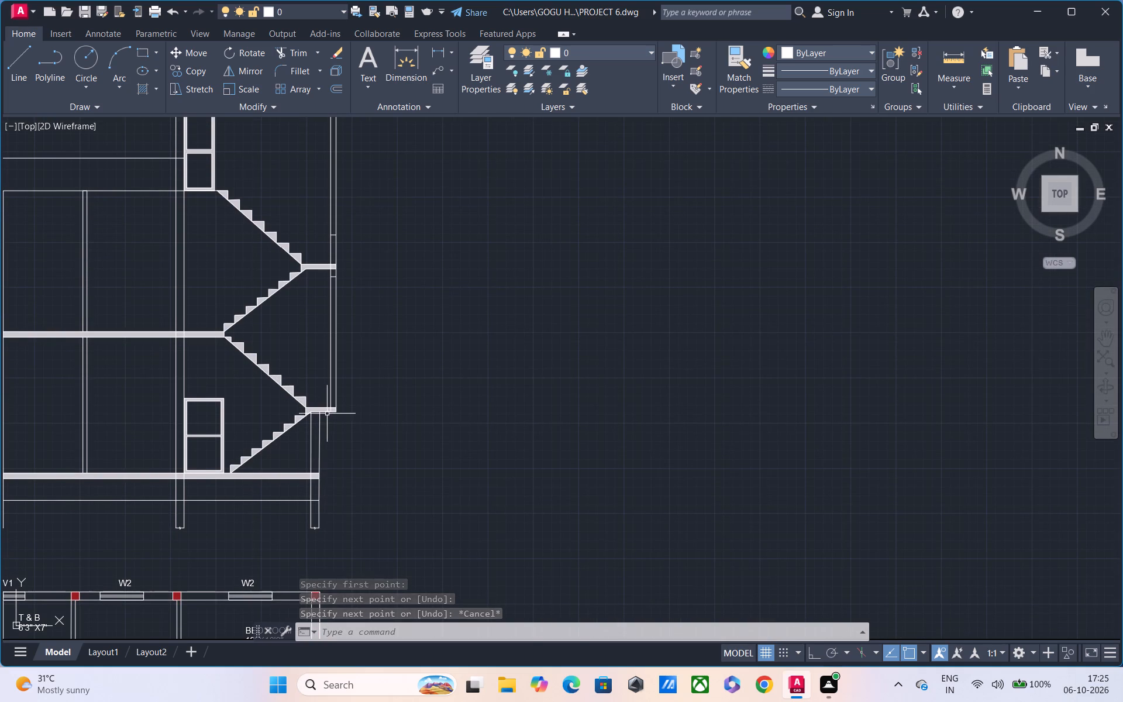
scroll(327, 414, up, 2)
text(L)
key(space)
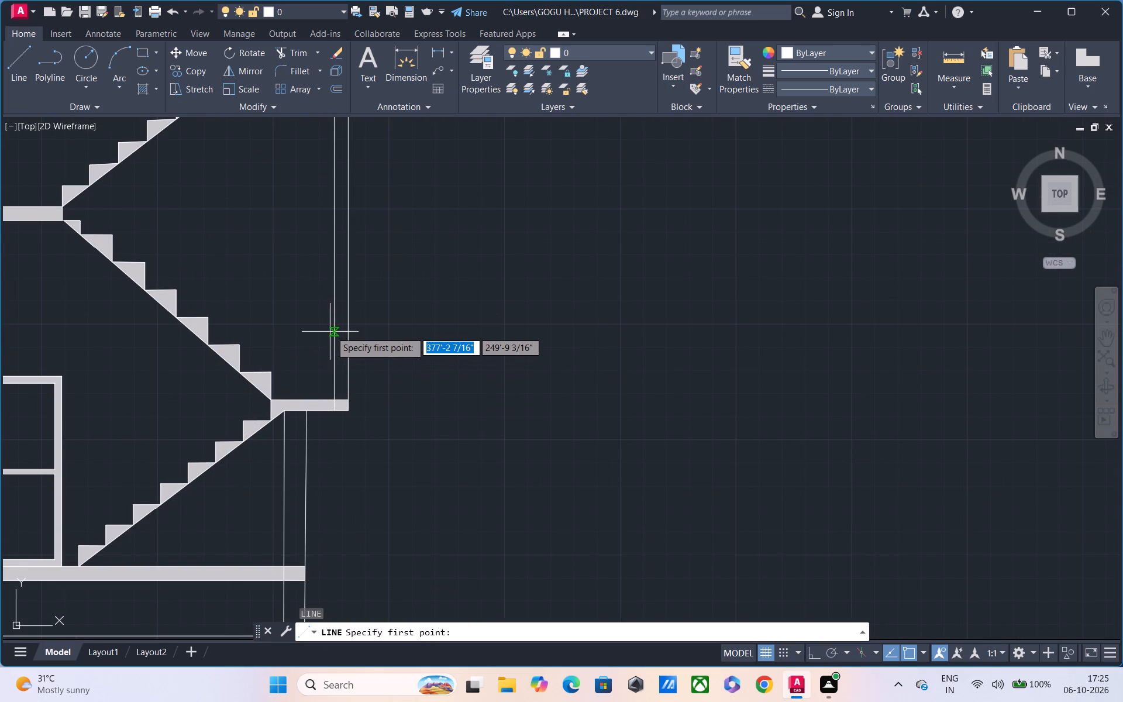
click(334, 349)
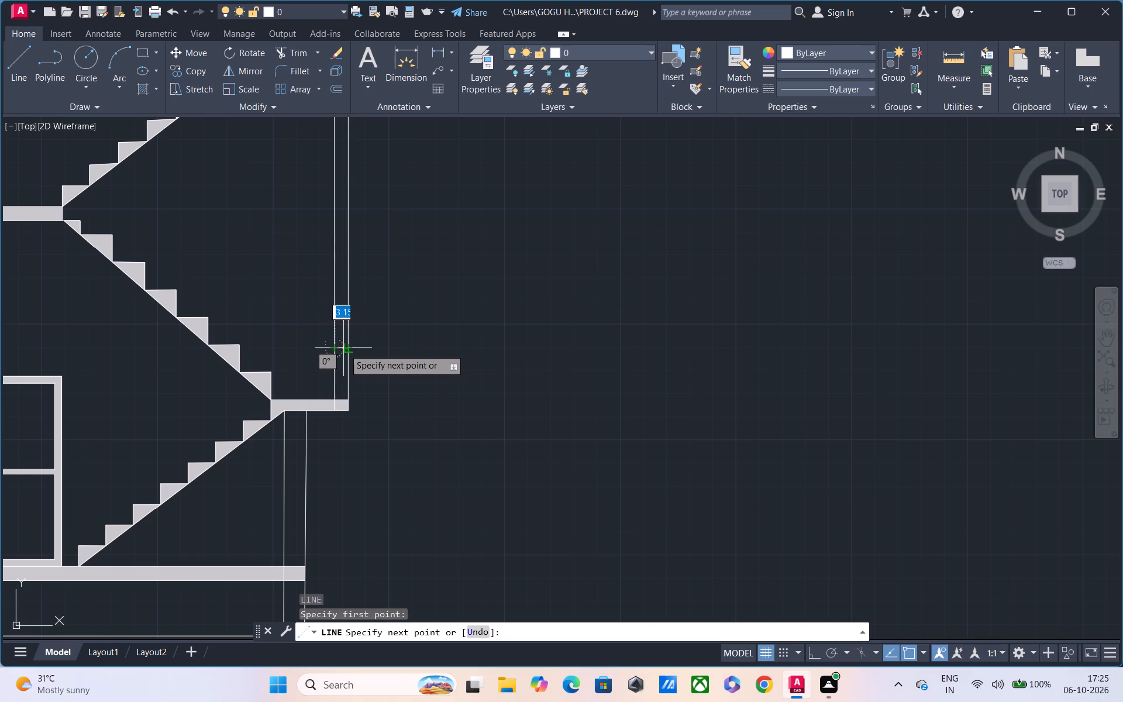
click(350, 347)
key(Escape)
Trim the overlapping line ends at the corner where the tower's outer wall meets the roof slab.
scroll(401, 331, down, 2)
middle_drag(401, 331, 404, 439)
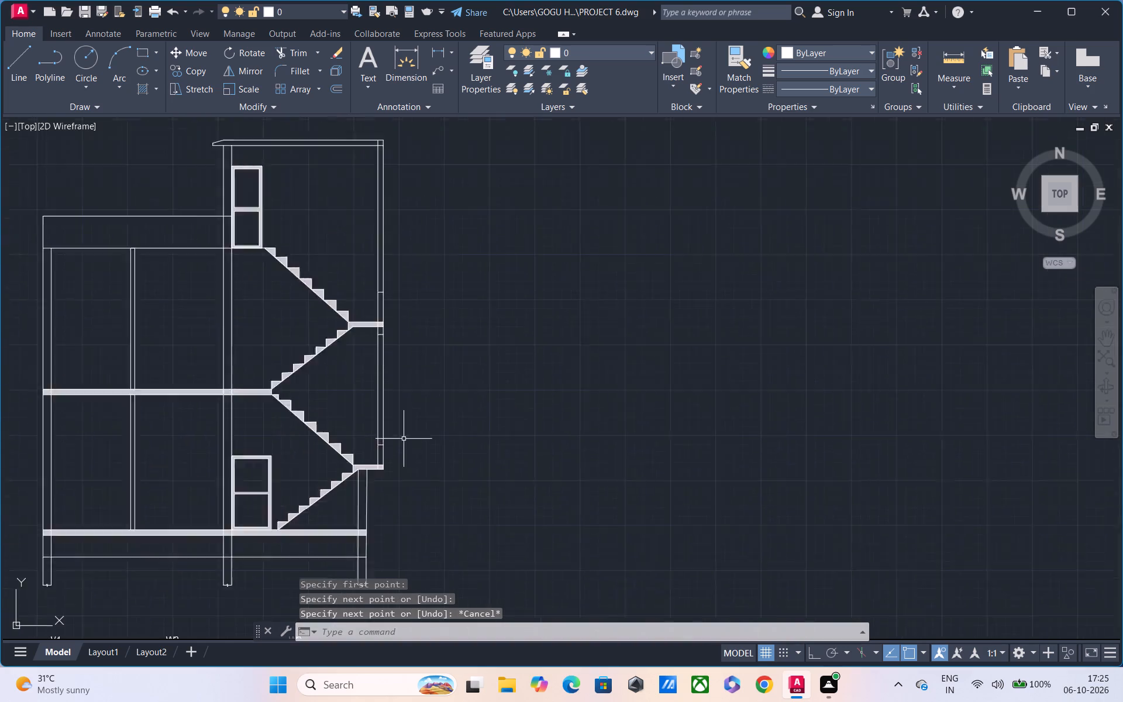
scroll(404, 439, down, 1)
middle_drag(416, 398, 408, 474)
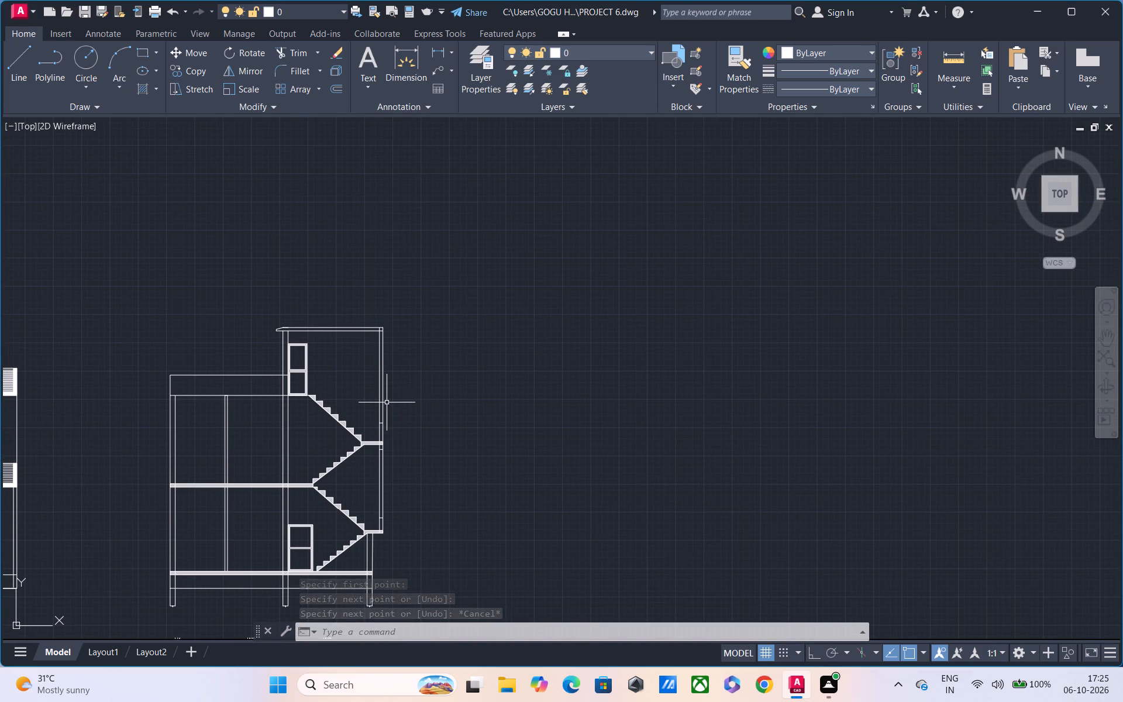
text(TR)
key(space)
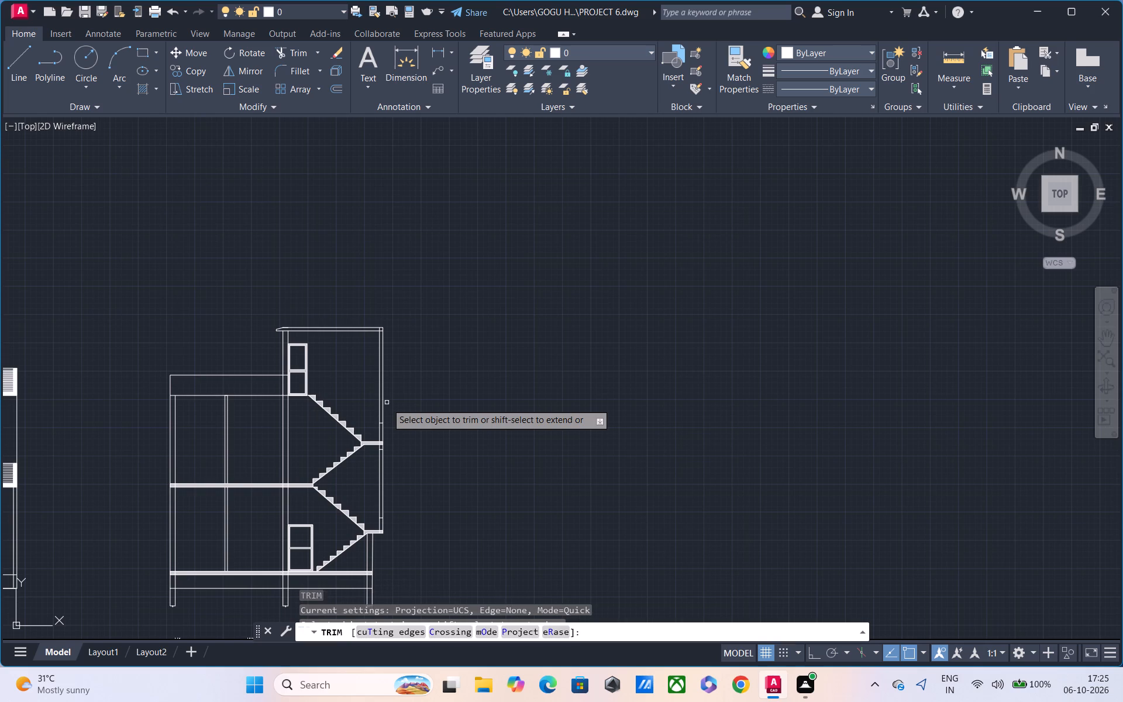
scroll(405, 341, up, 1)
middle_drag(397, 360, 419, 443)
scroll(394, 414, up, 2)
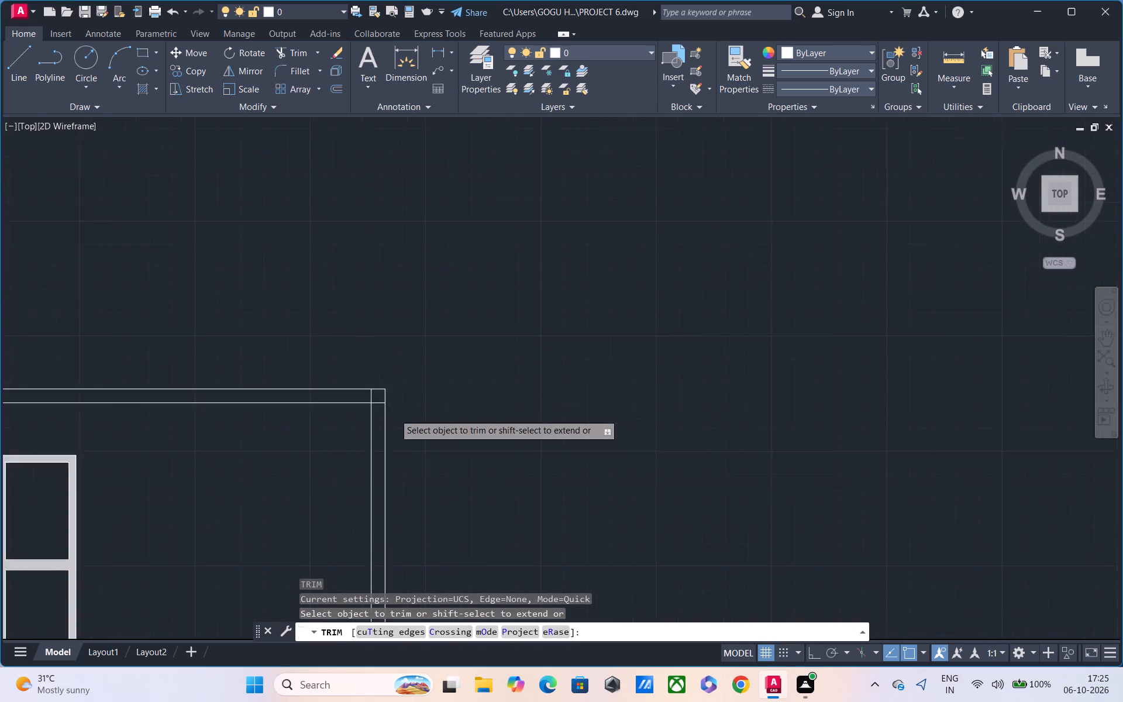
scroll(394, 414, up, 1)
drag(336, 387, 374, 422)
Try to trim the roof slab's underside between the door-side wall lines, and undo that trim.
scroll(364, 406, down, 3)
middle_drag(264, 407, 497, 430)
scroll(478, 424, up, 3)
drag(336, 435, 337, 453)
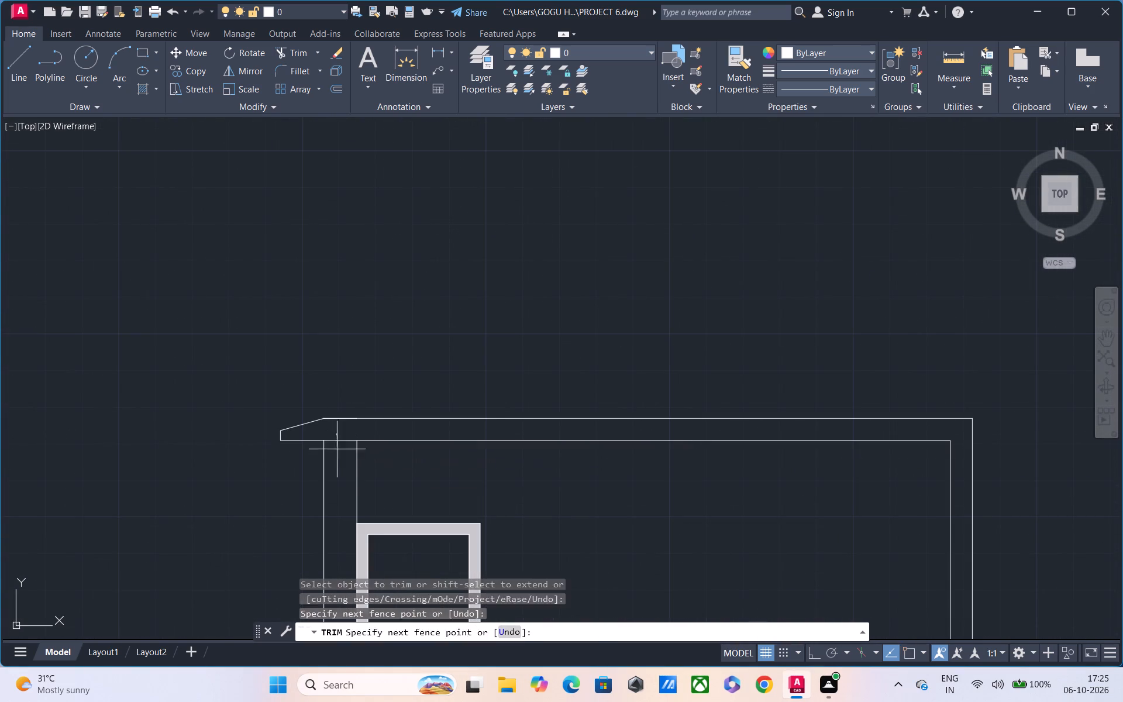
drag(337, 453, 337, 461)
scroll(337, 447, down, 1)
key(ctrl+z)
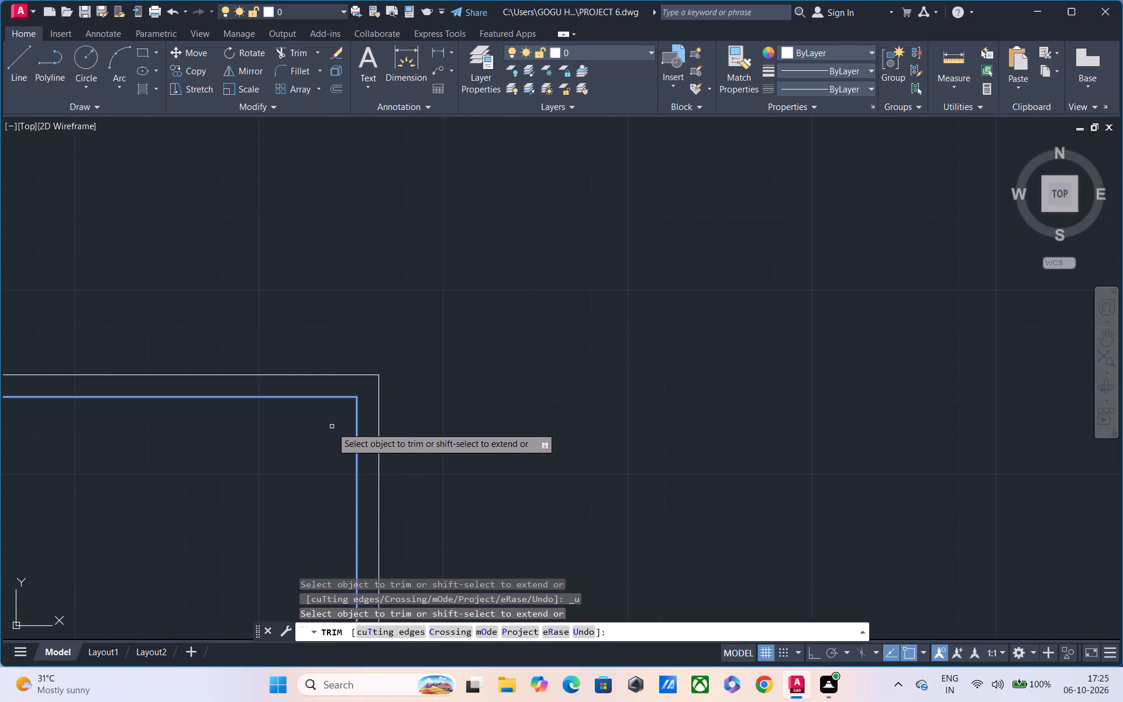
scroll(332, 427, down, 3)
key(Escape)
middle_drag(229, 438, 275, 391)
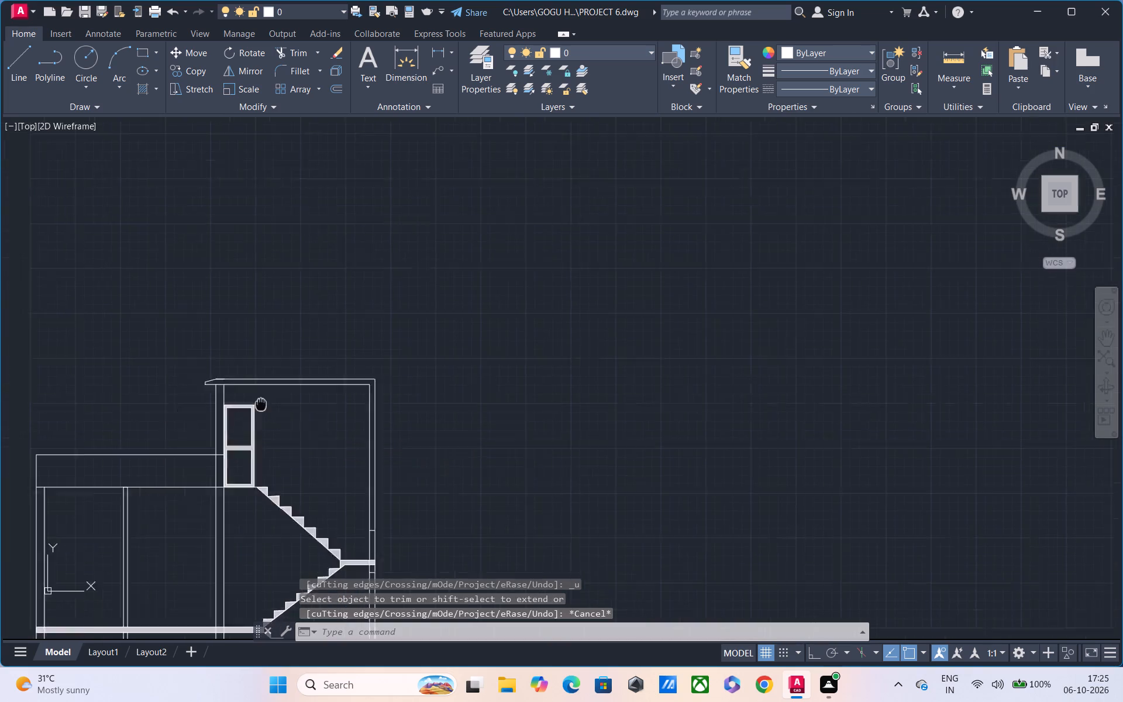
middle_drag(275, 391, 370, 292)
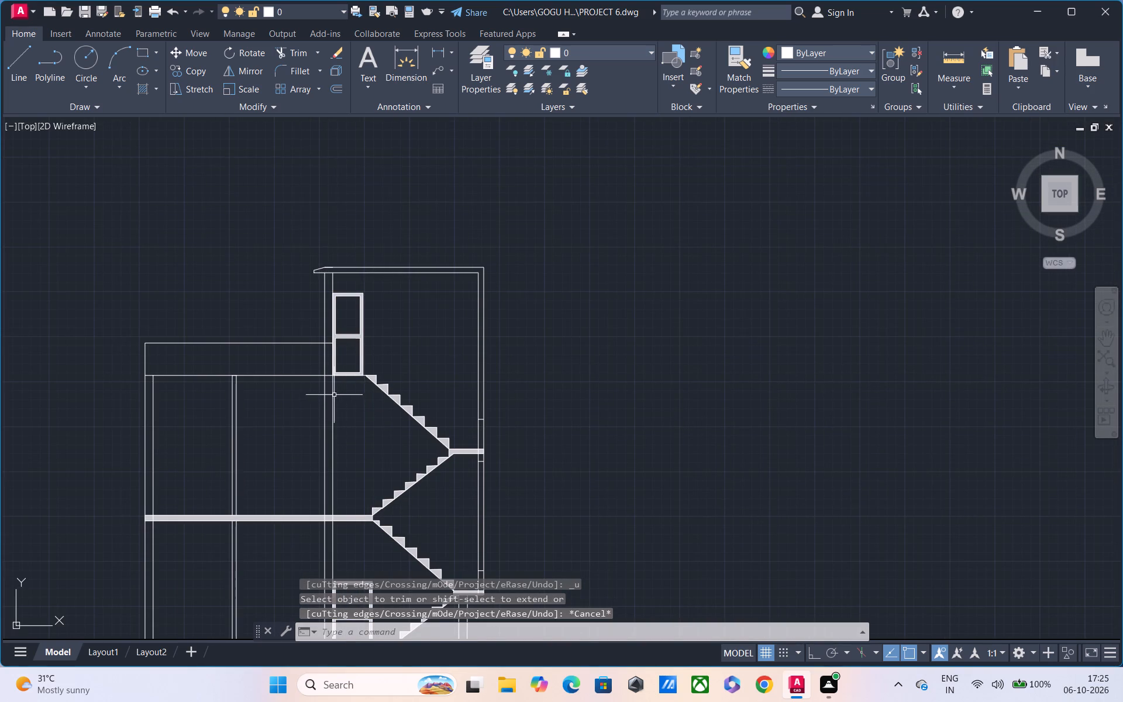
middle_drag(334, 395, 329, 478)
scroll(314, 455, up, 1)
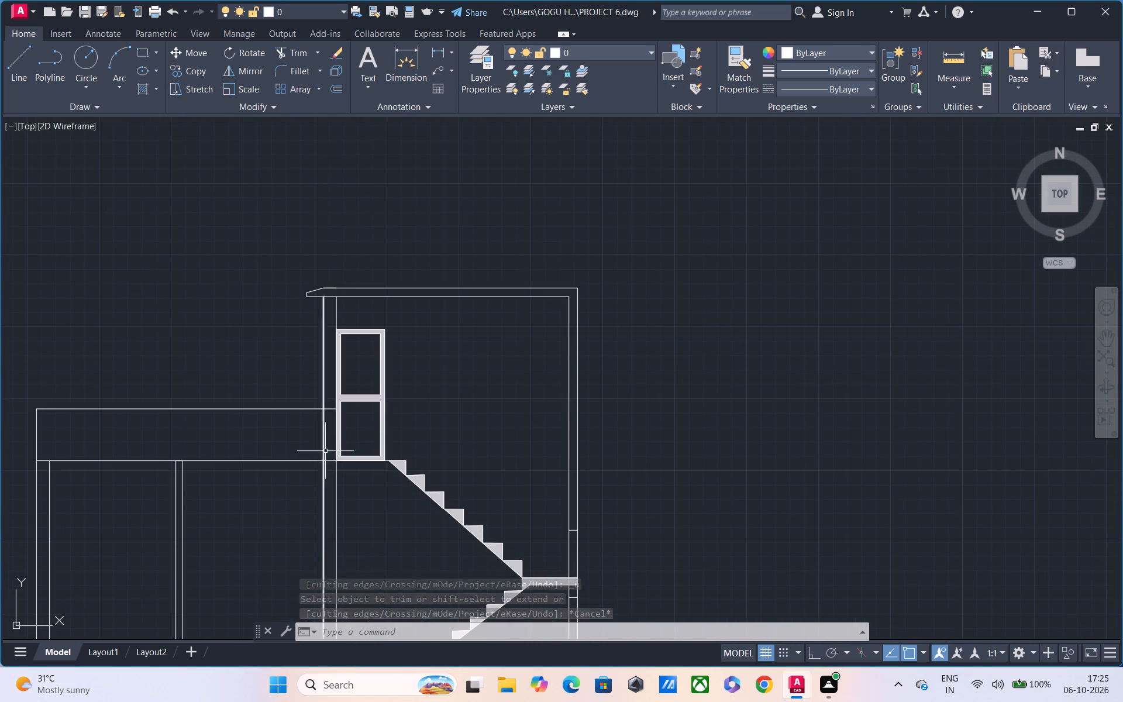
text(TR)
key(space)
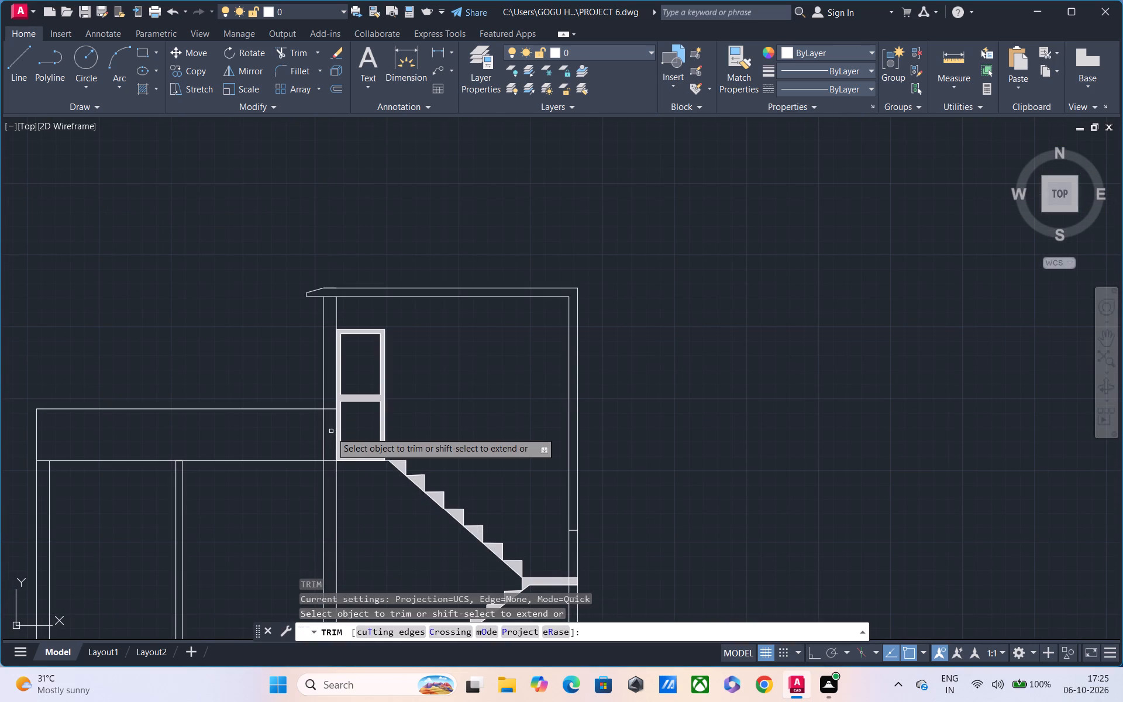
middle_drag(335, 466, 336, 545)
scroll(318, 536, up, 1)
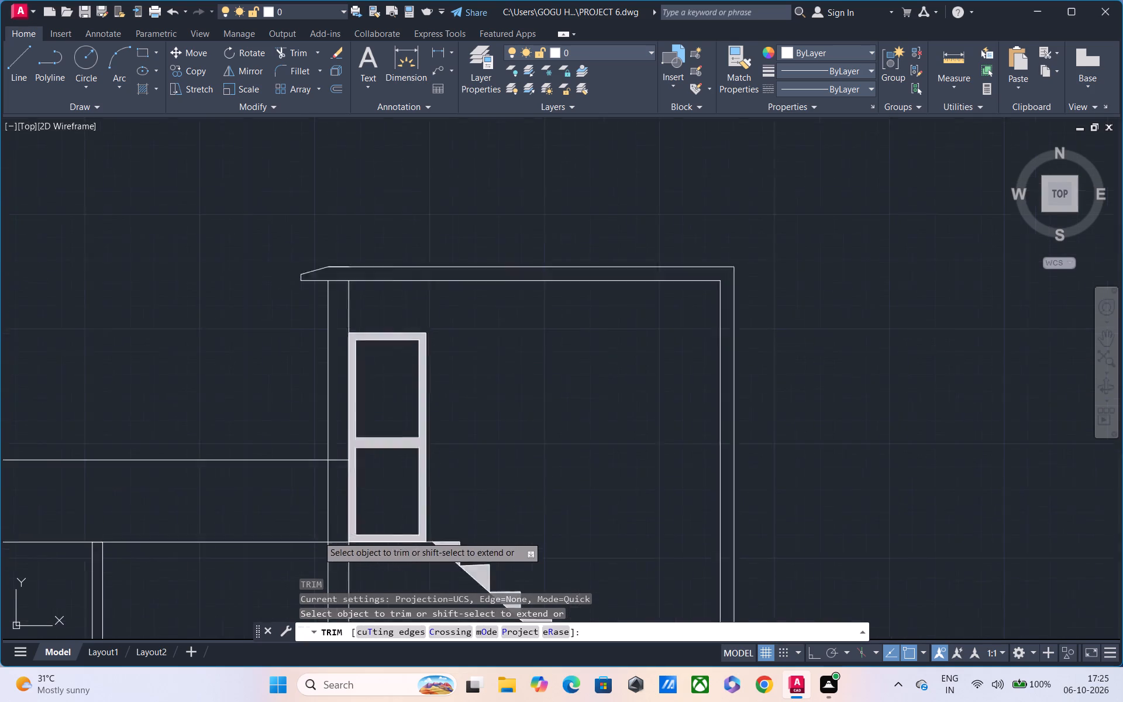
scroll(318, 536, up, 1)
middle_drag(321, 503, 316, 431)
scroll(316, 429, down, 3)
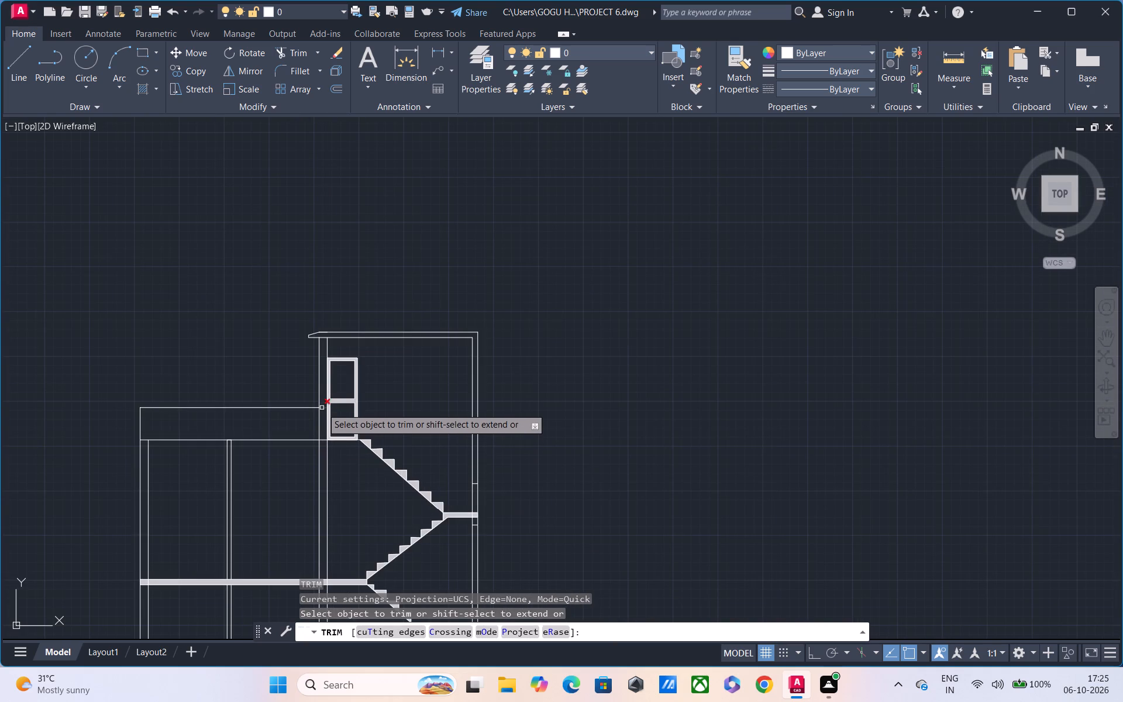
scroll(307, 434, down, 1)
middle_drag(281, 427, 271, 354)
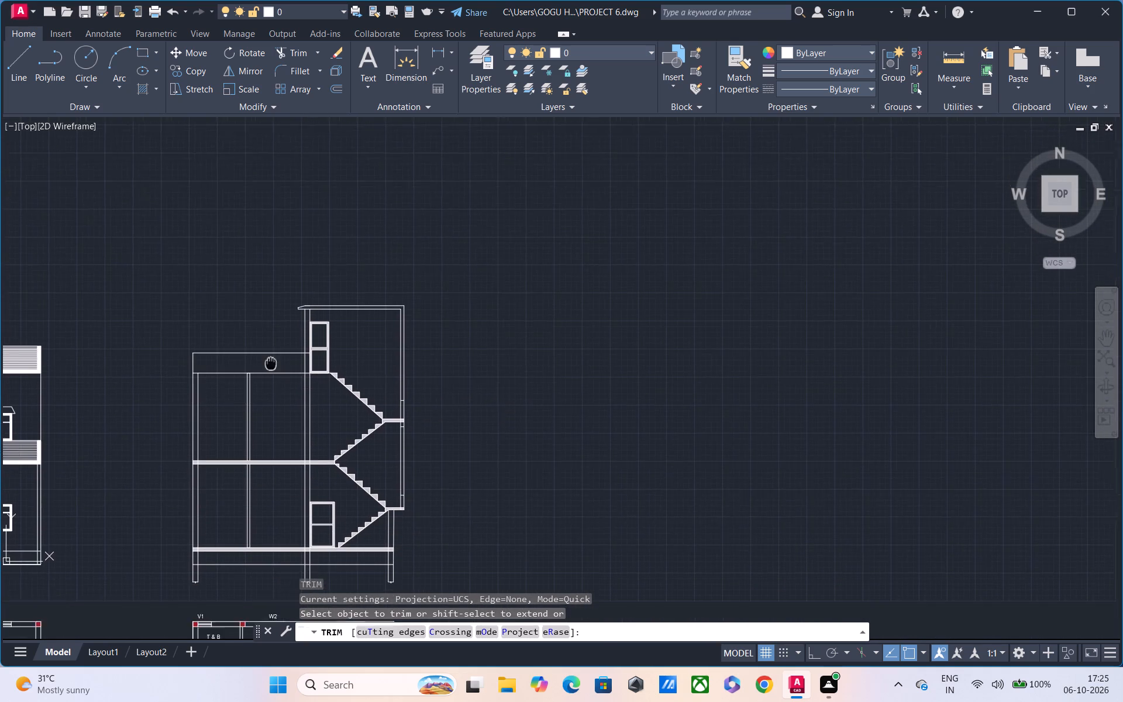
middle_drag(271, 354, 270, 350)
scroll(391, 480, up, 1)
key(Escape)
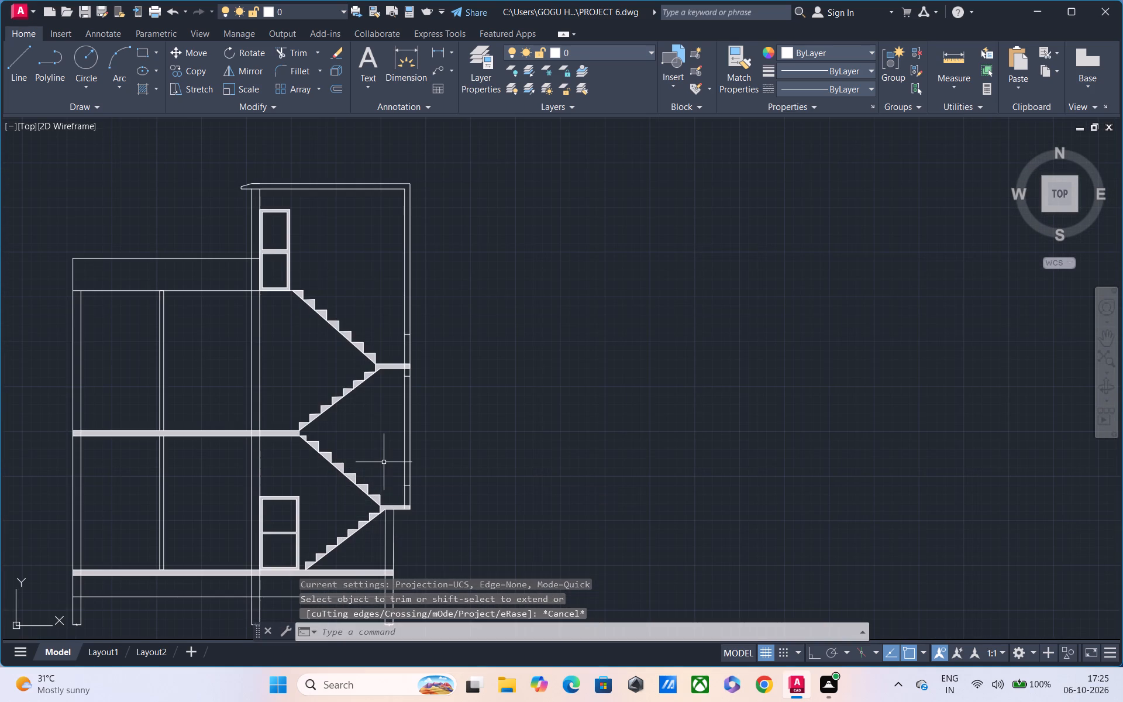
Apply a solid hatch to the stair tower's roof slab with its upper outer wall, and to the outer wall segment between the two landings.
text(H)
key(space)
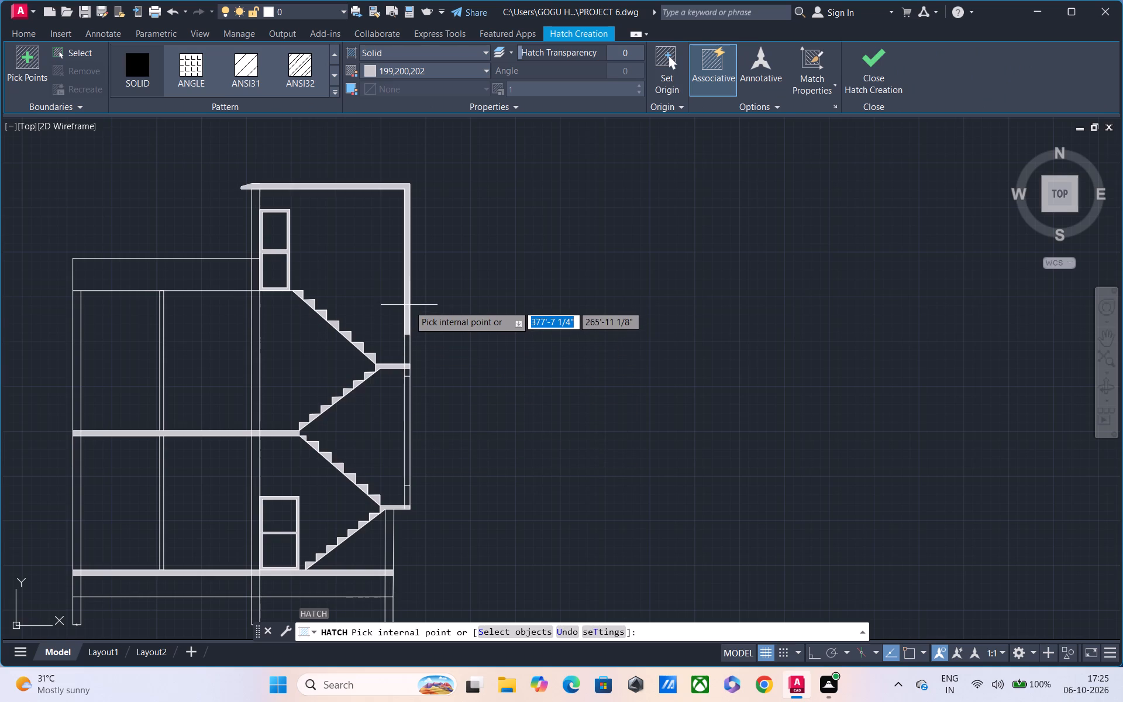
click(409, 305)
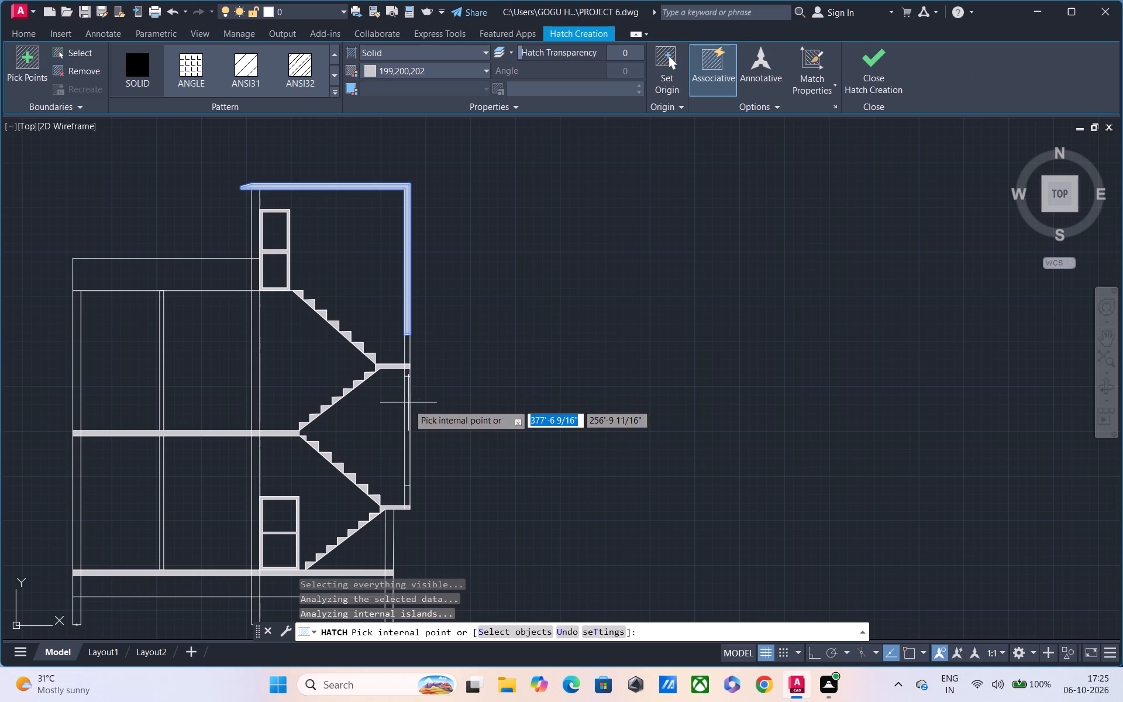
click(407, 412)
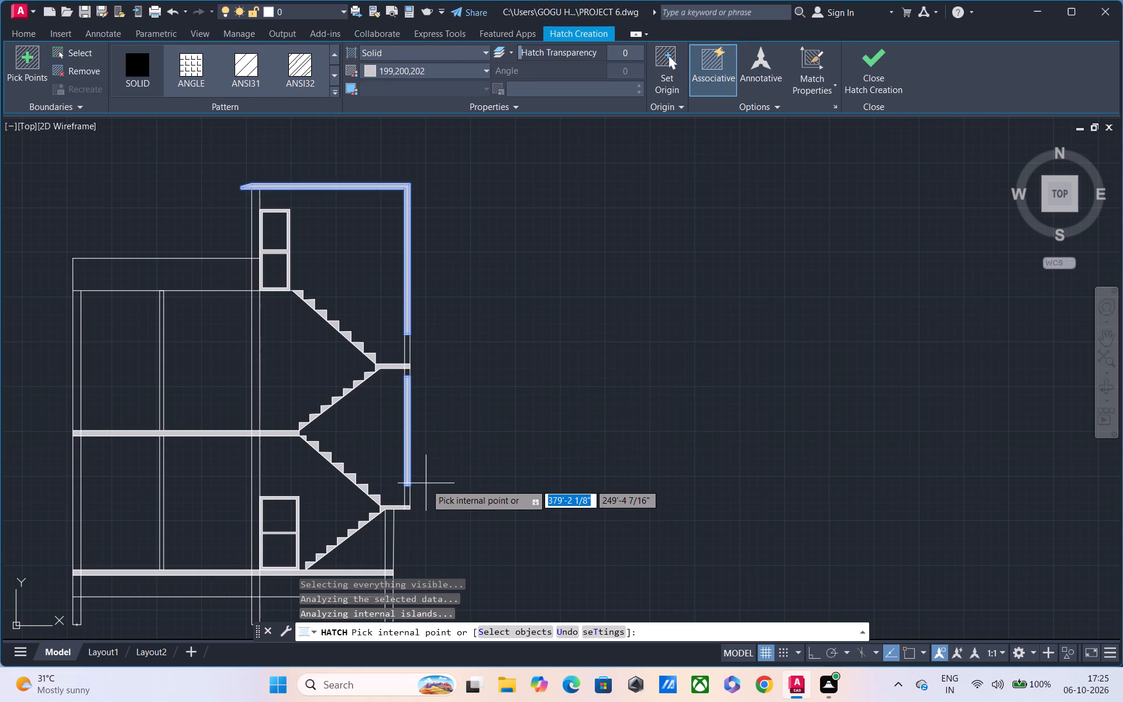
key(Escape)
Draw a short line across the foundation wall on the stair side, just below the ground-floor slab.
scroll(443, 477, down, 1)
middle_drag(457, 487, 481, 443)
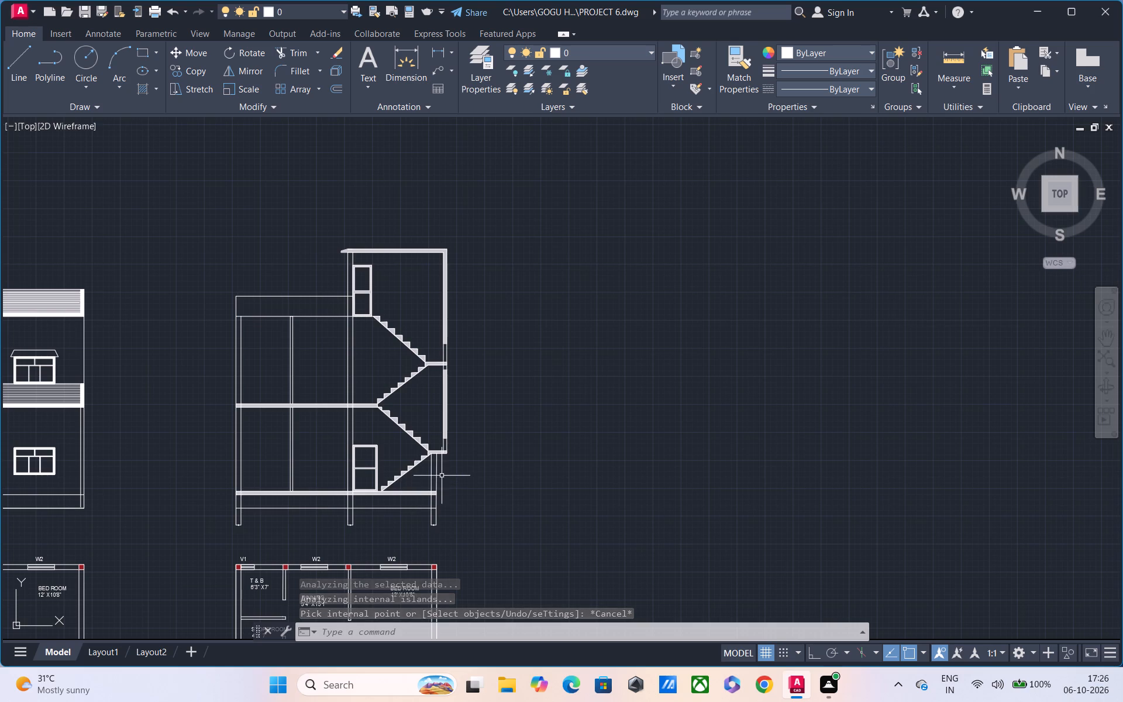
scroll(442, 476, up, 2)
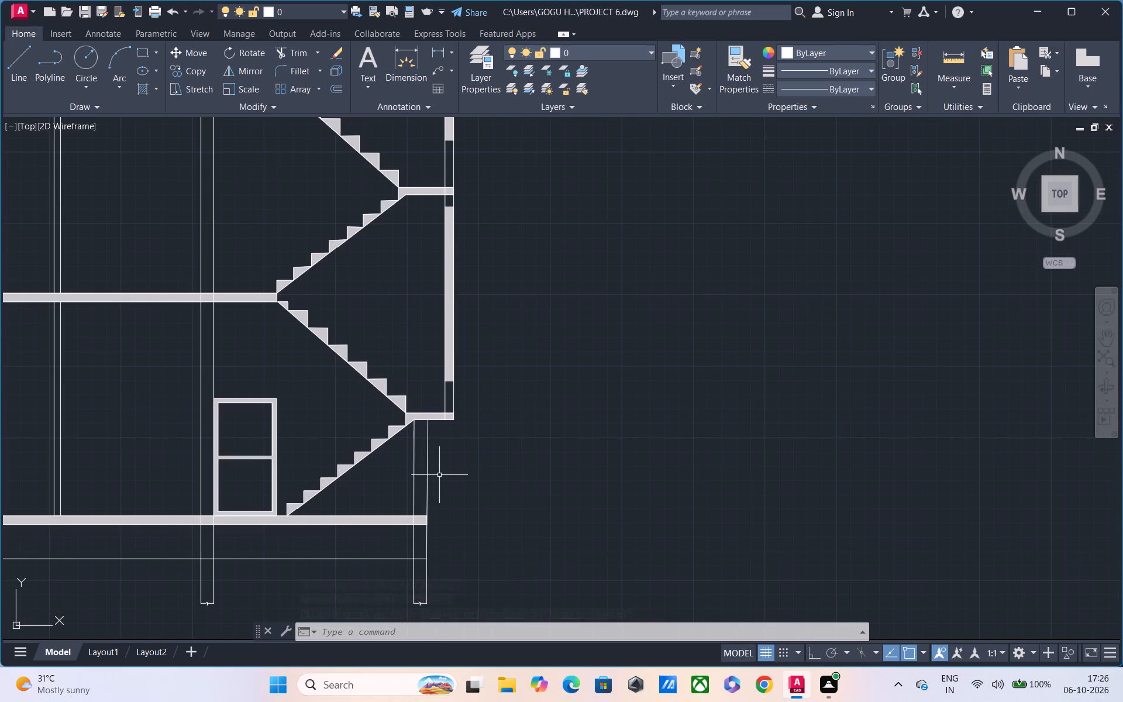
text(L)
key(space)
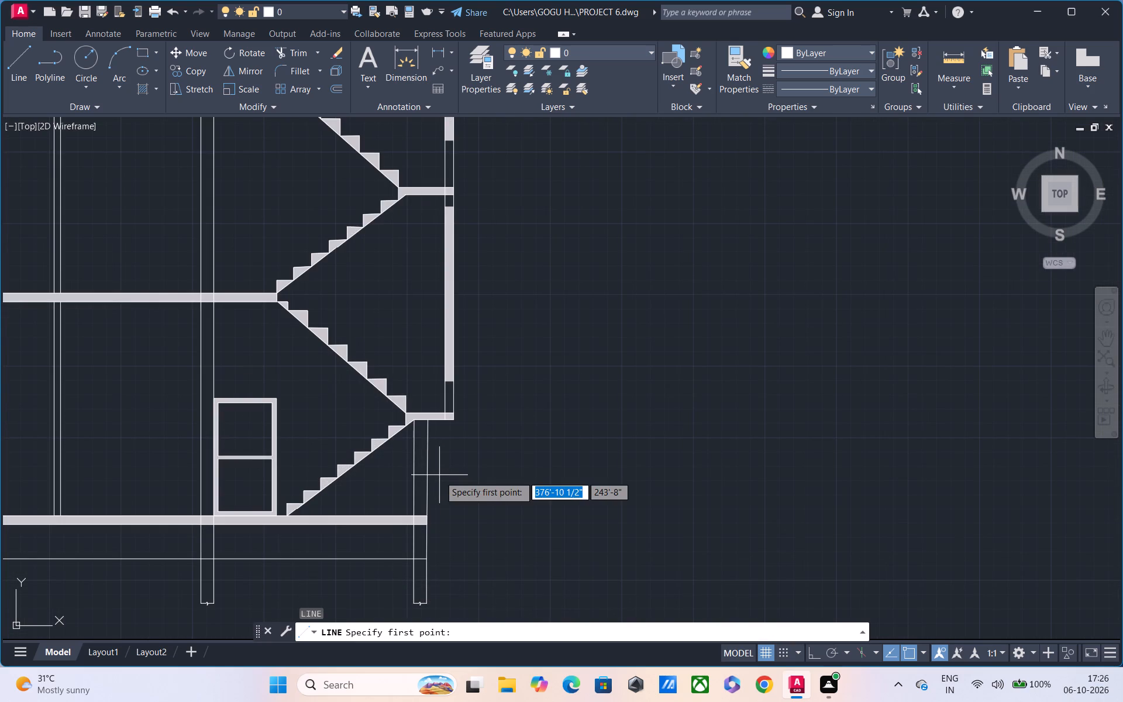
click(415, 539)
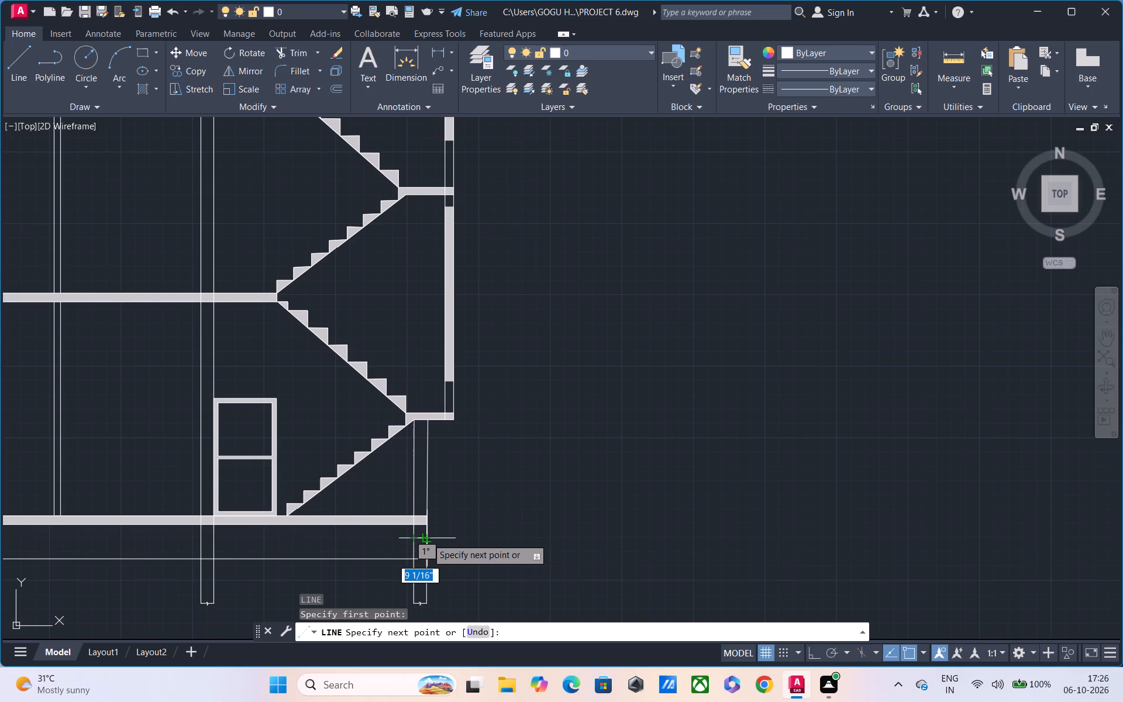
click(428, 542)
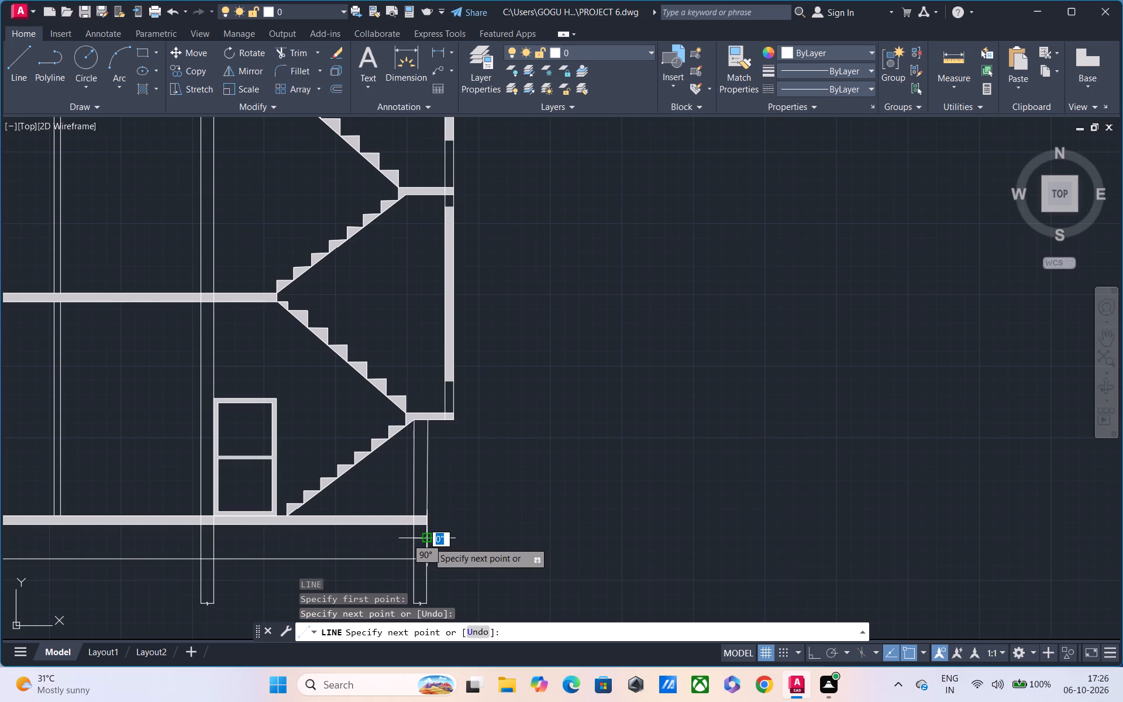
key(Escape)
With ortho on, draw a horizontal line about 30'-10" long from the stair-side foundation wall's short line to beyond the opposite outer wall.
middle_drag(438, 548, 955, 554)
scroll(921, 555, down, 1)
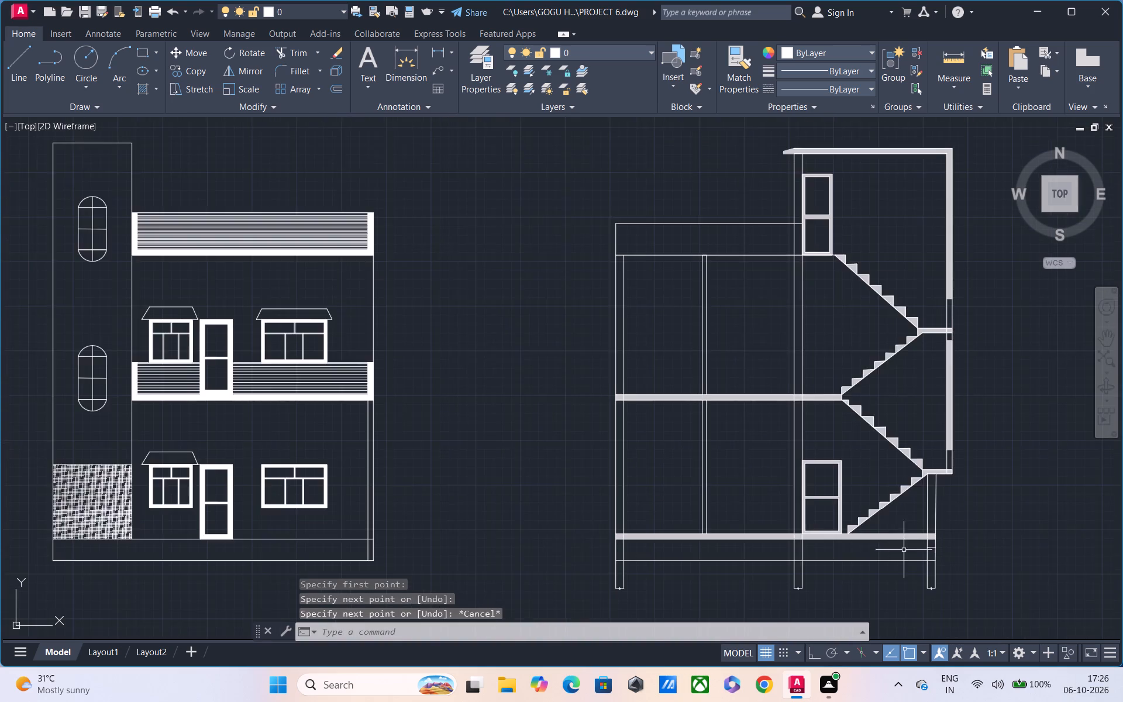
middle_drag(848, 546, 651, 533)
text(L)
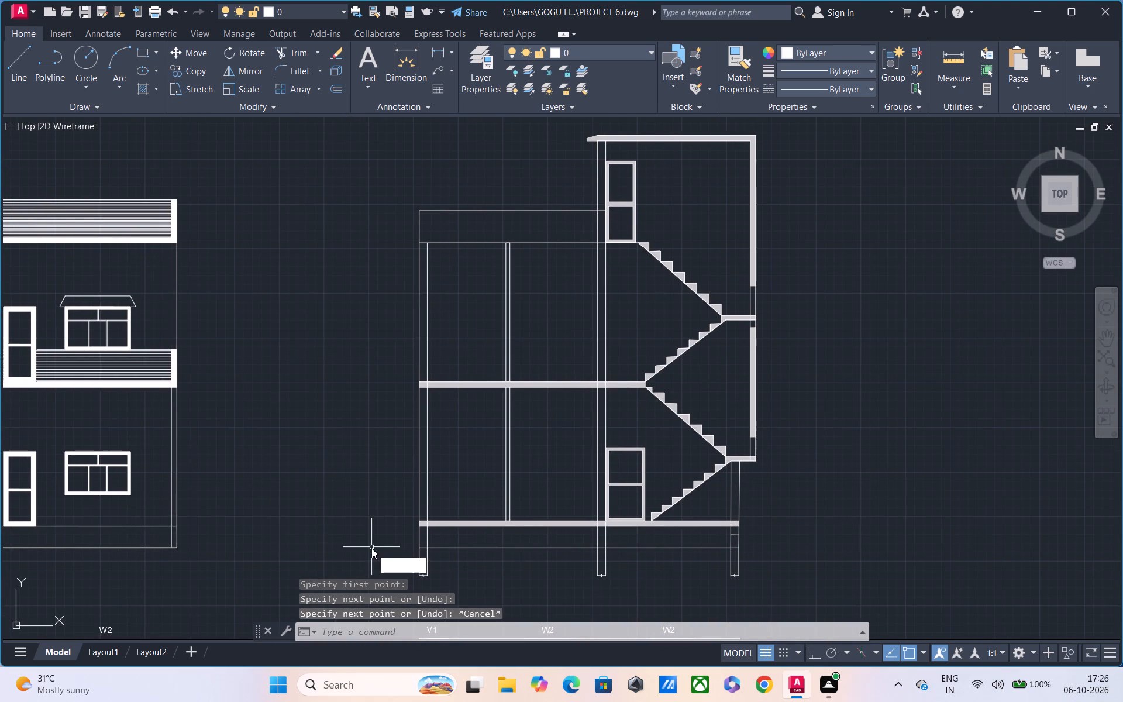
key(space)
key(F8)
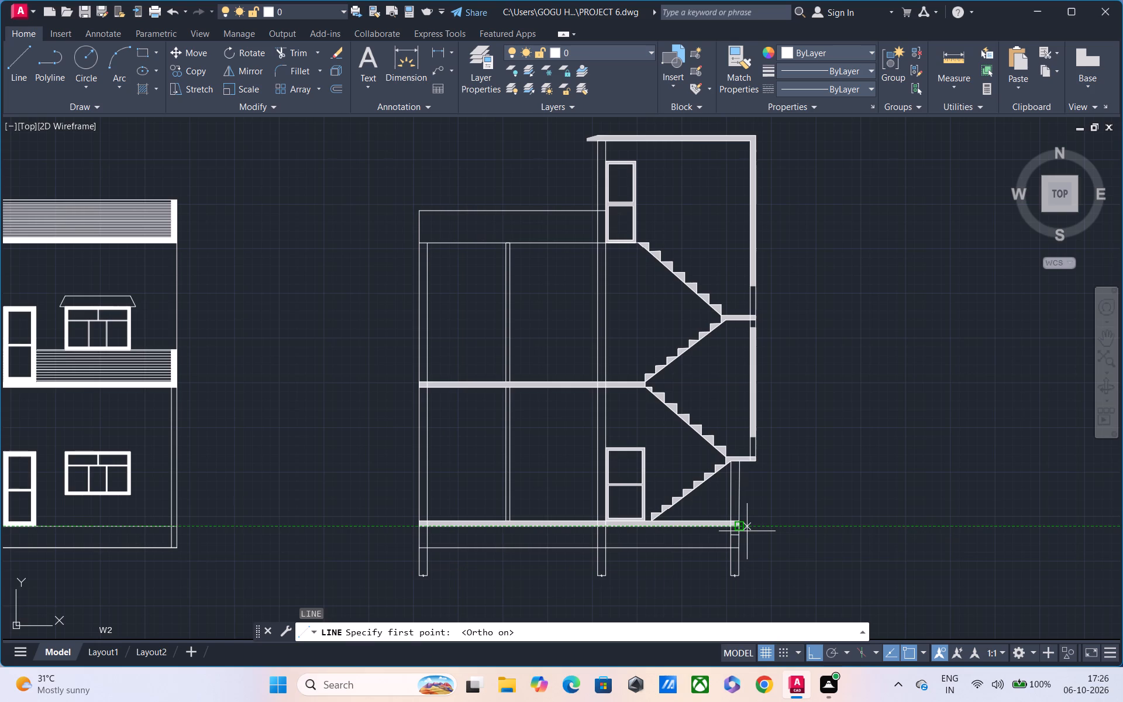
click(730, 536)
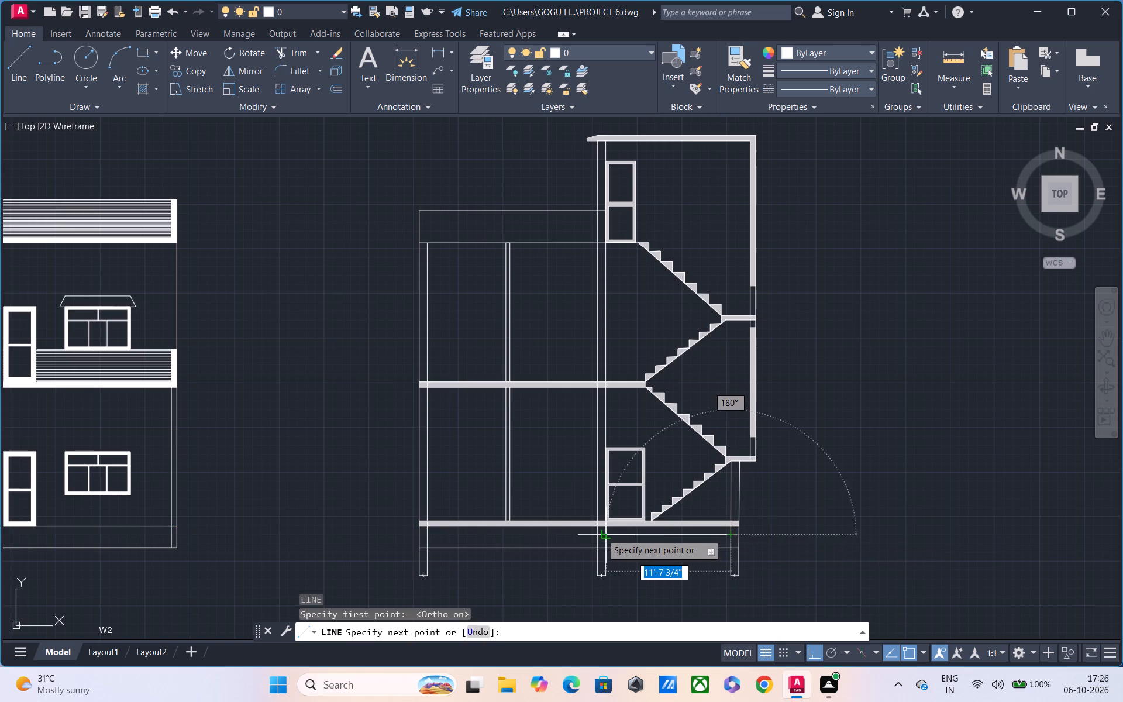
click(399, 528)
key(Escape)
Trim the line below the ground-floor slab so that it remains only inside the three foundation walls.
text(TR)
key(space)
drag(407, 526, 398, 541)
click(478, 536)
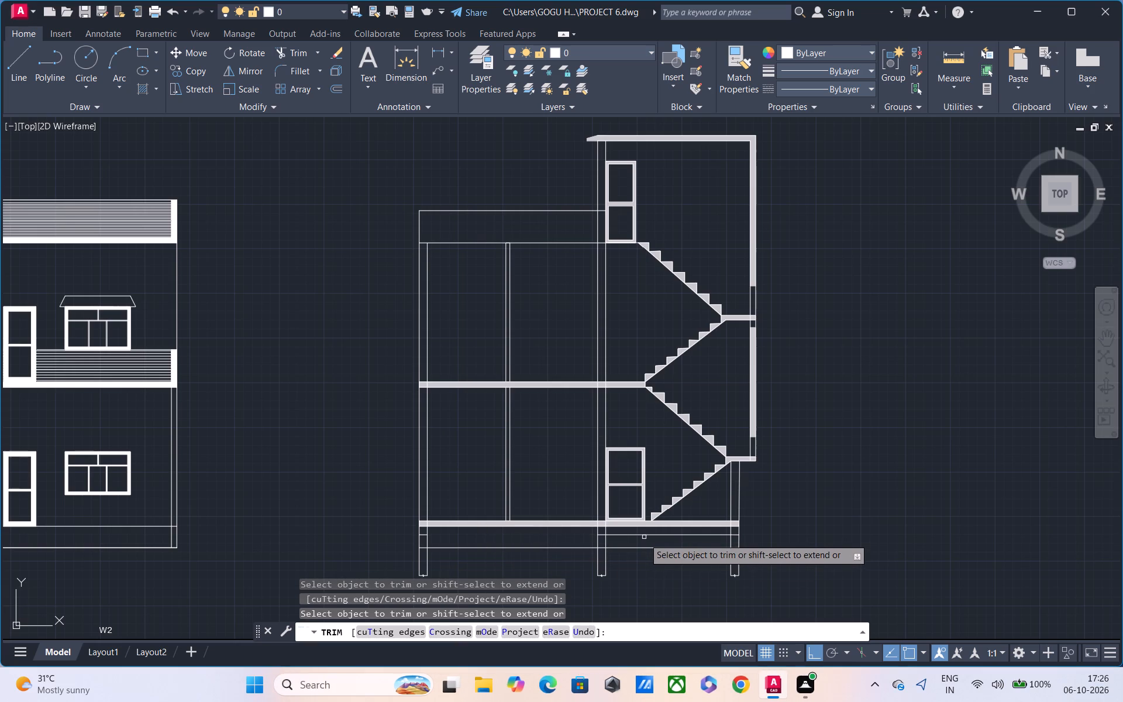
click(644, 538)
key(Escape)
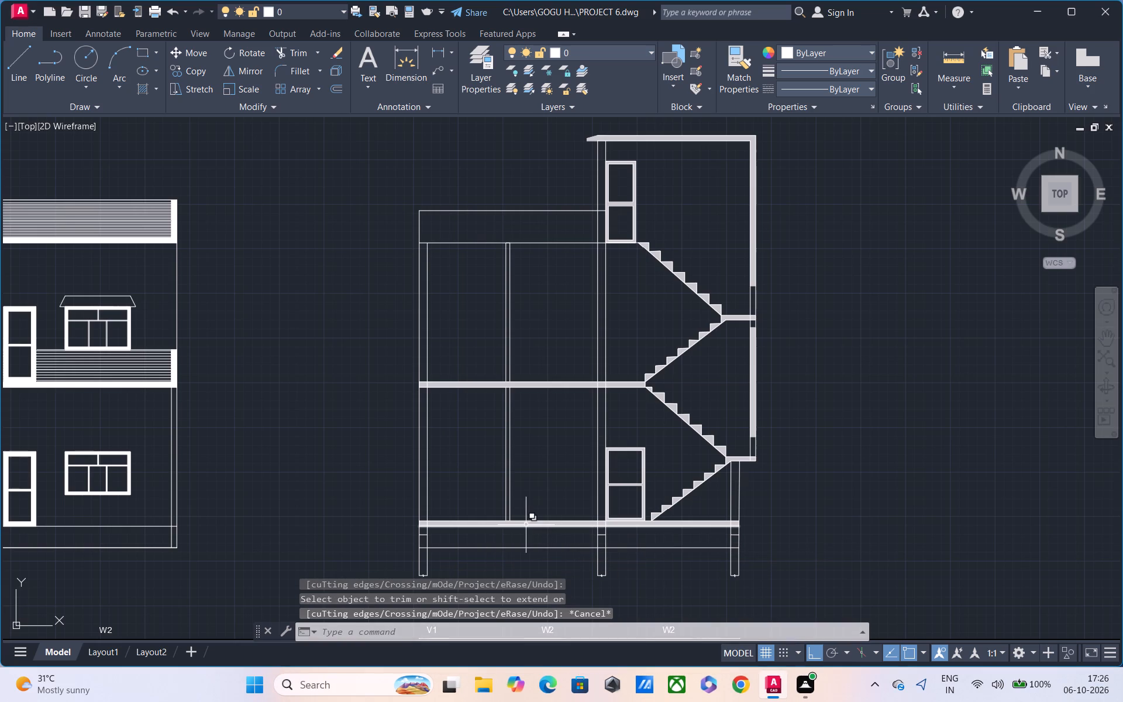
Apply a solid hatch to the three beam areas in the foundation walls directly below the ground-floor slab.
text(H)
key(space)
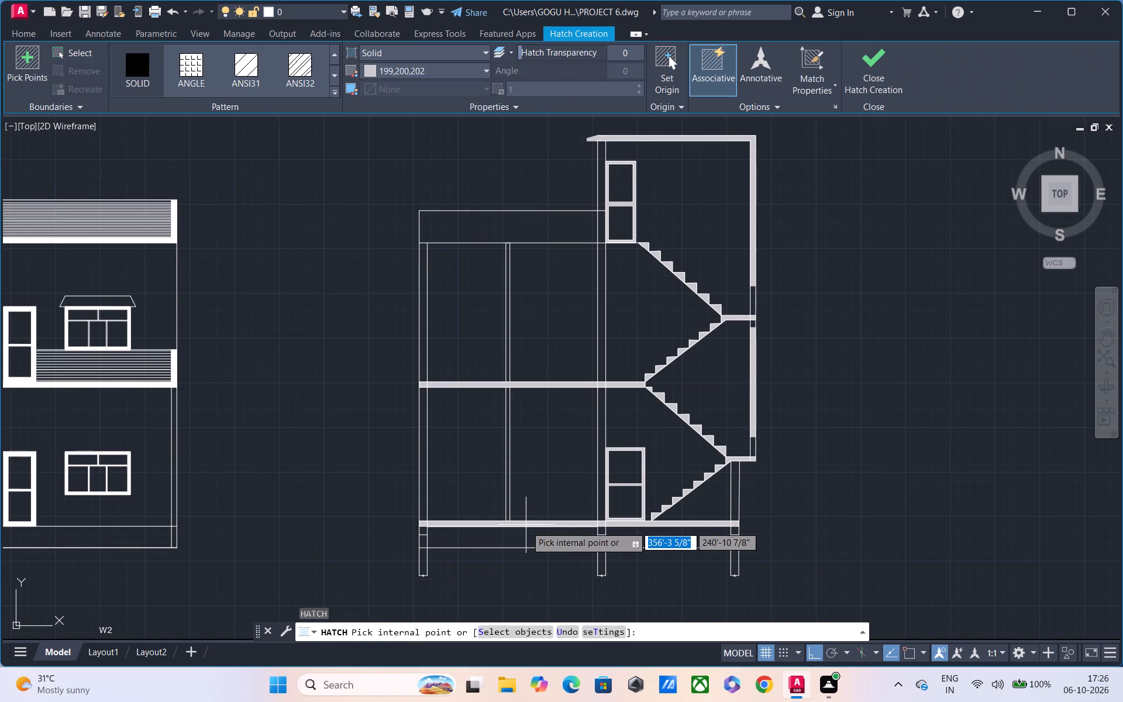
scroll(656, 551, up, 2)
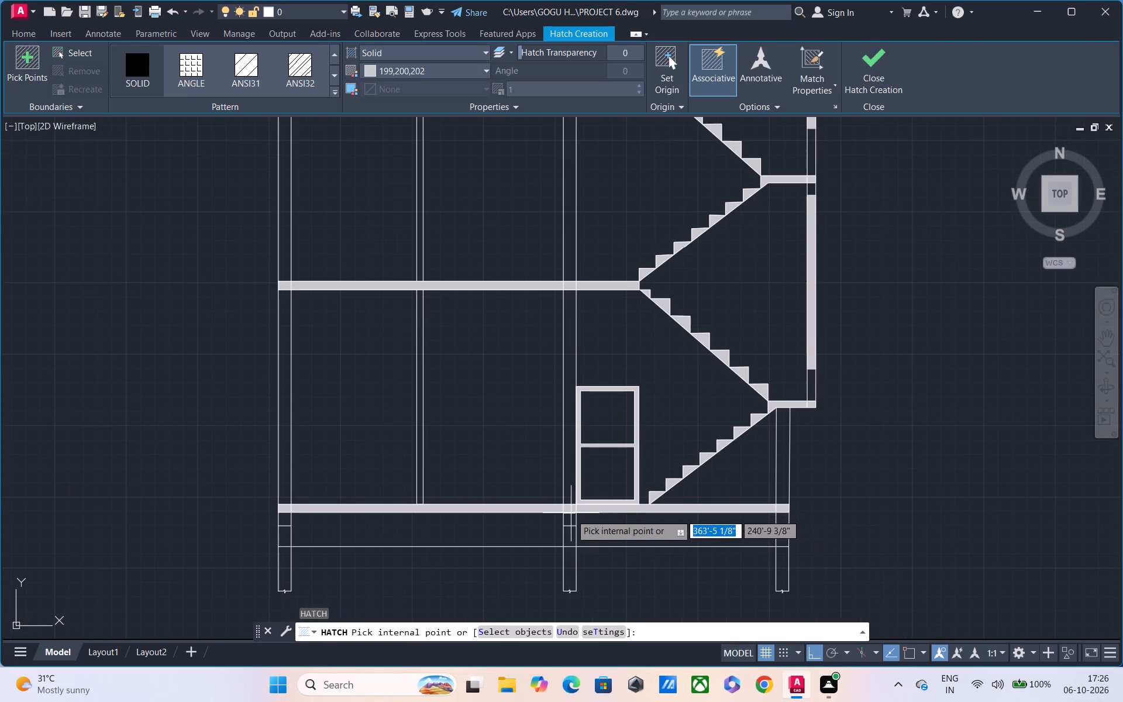
scroll(571, 514, up, 1)
click(569, 529)
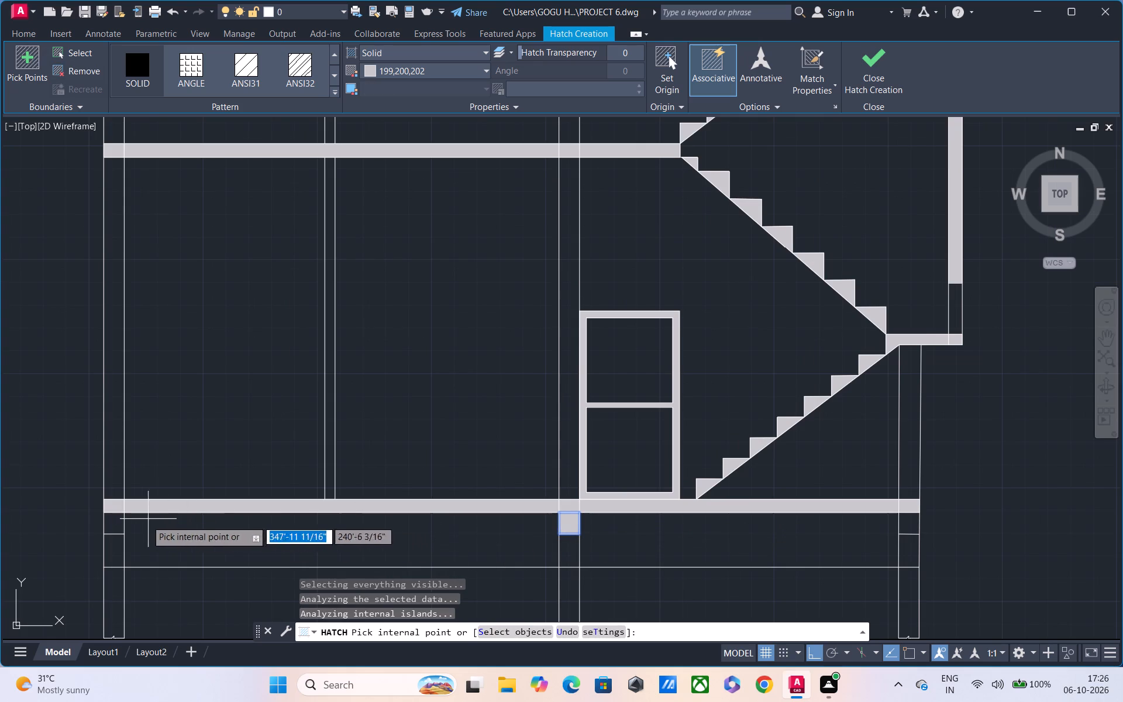
click(109, 531)
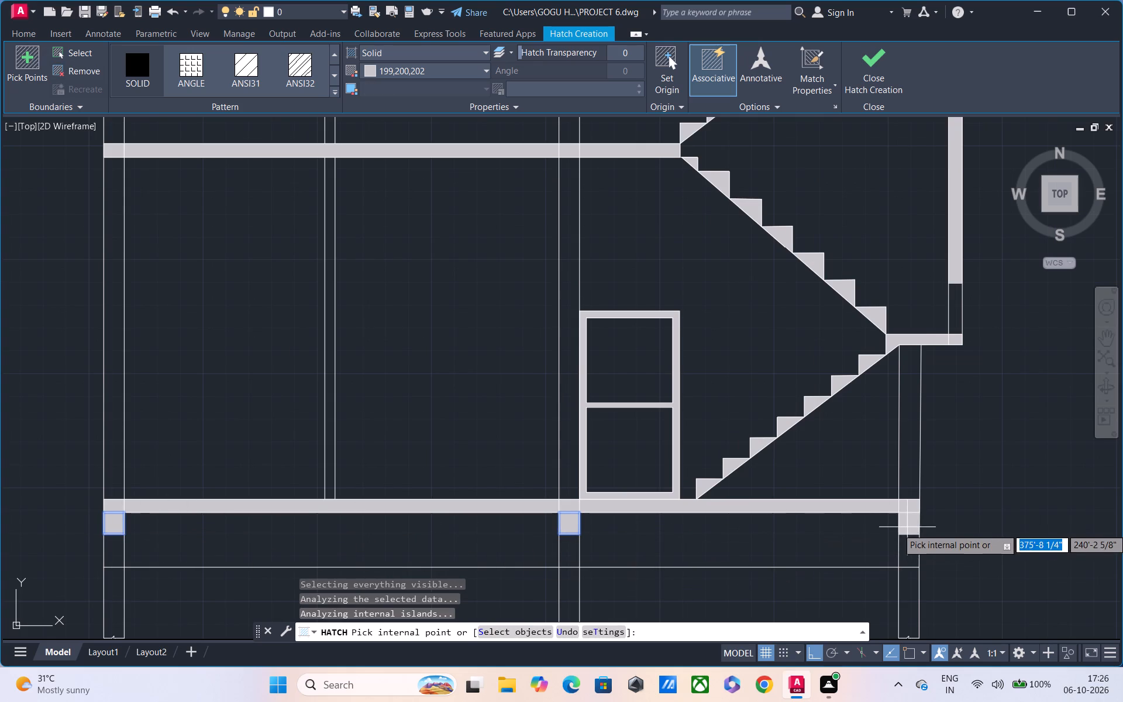
click(907, 528)
scroll(777, 548, down, 2)
key(Escape)
Draw a horizontal line just below the first-floor slab, across the outer wall opposite the stairs and about 18' onward past the door-side wall.
scroll(705, 526, down, 1)
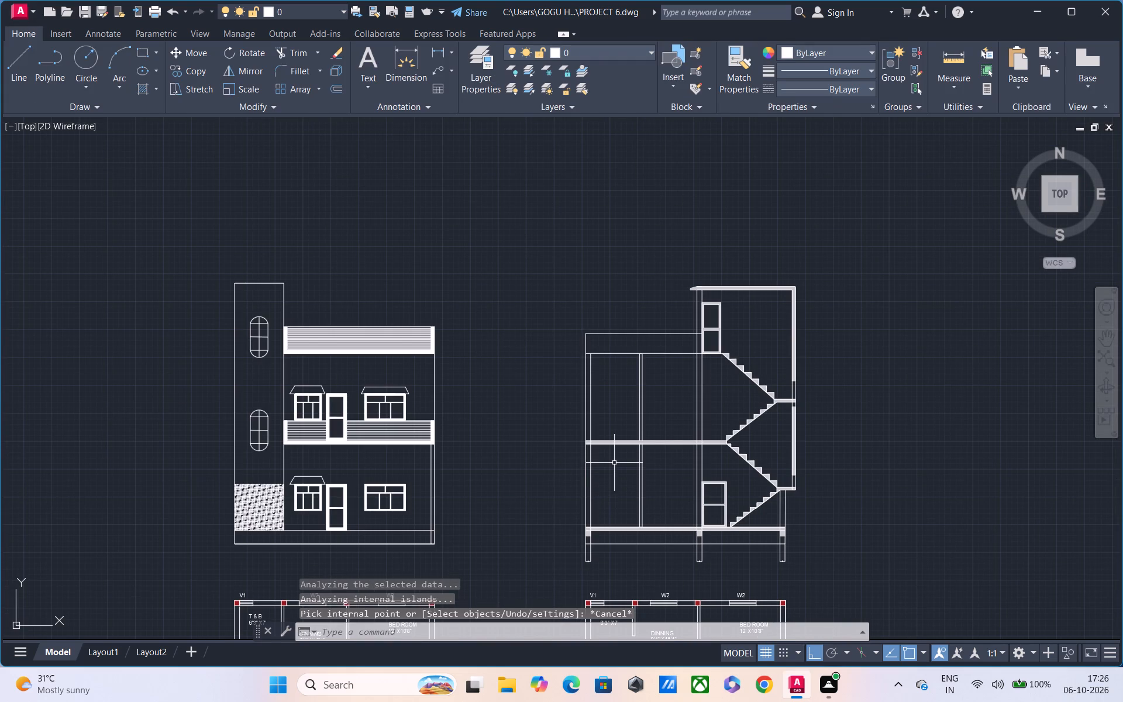
scroll(591, 465, up, 2)
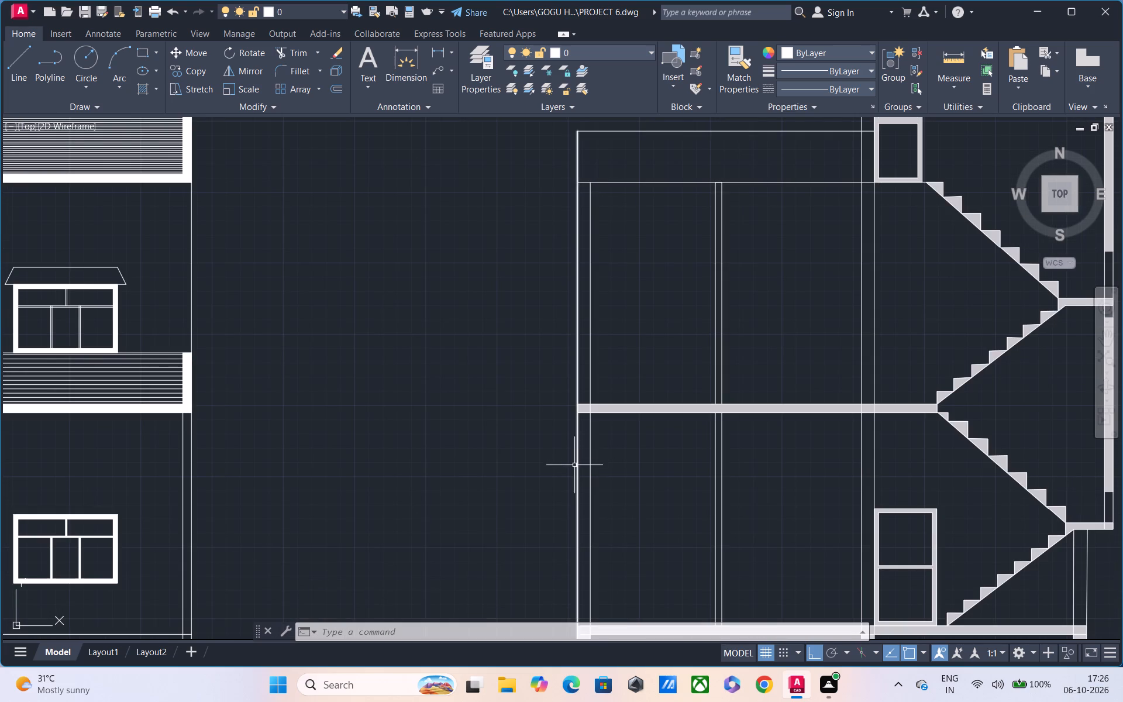
scroll(573, 468, up, 2)
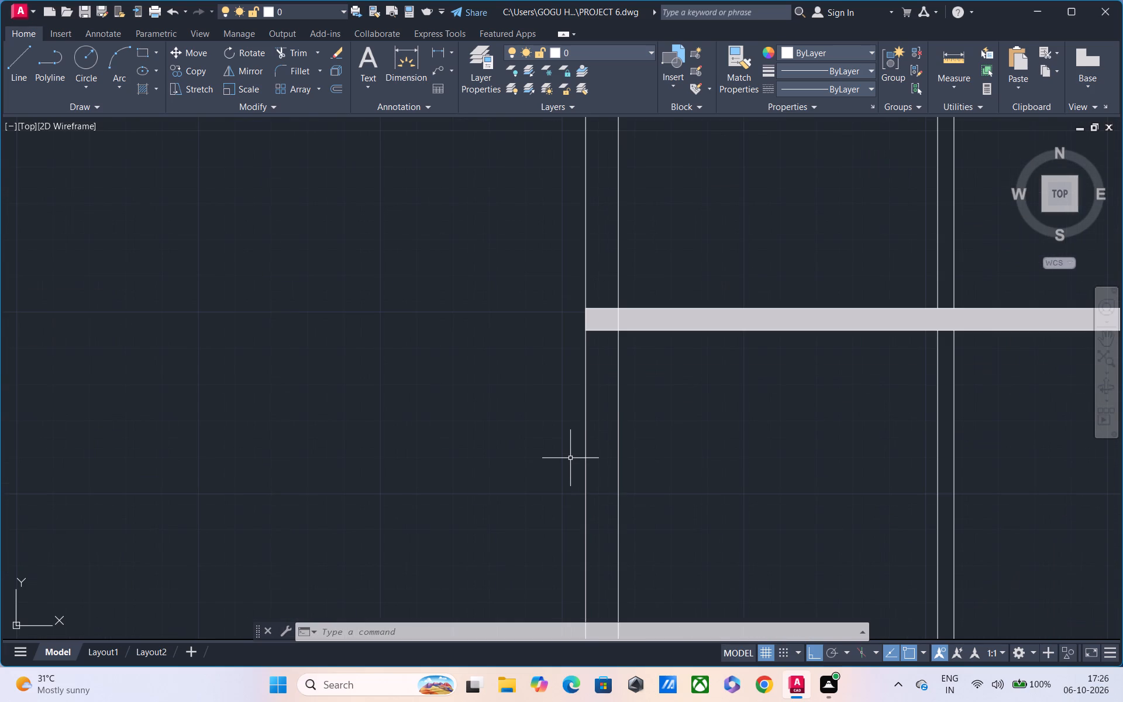
text(L)
key(space)
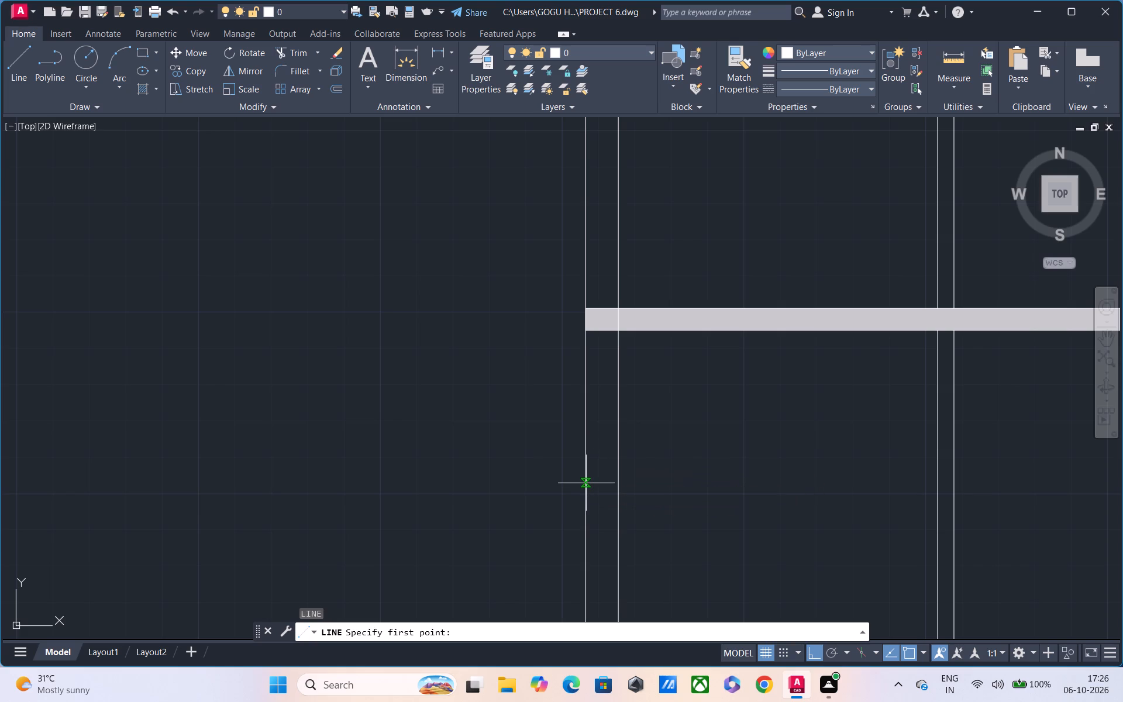
click(587, 366)
click(615, 366)
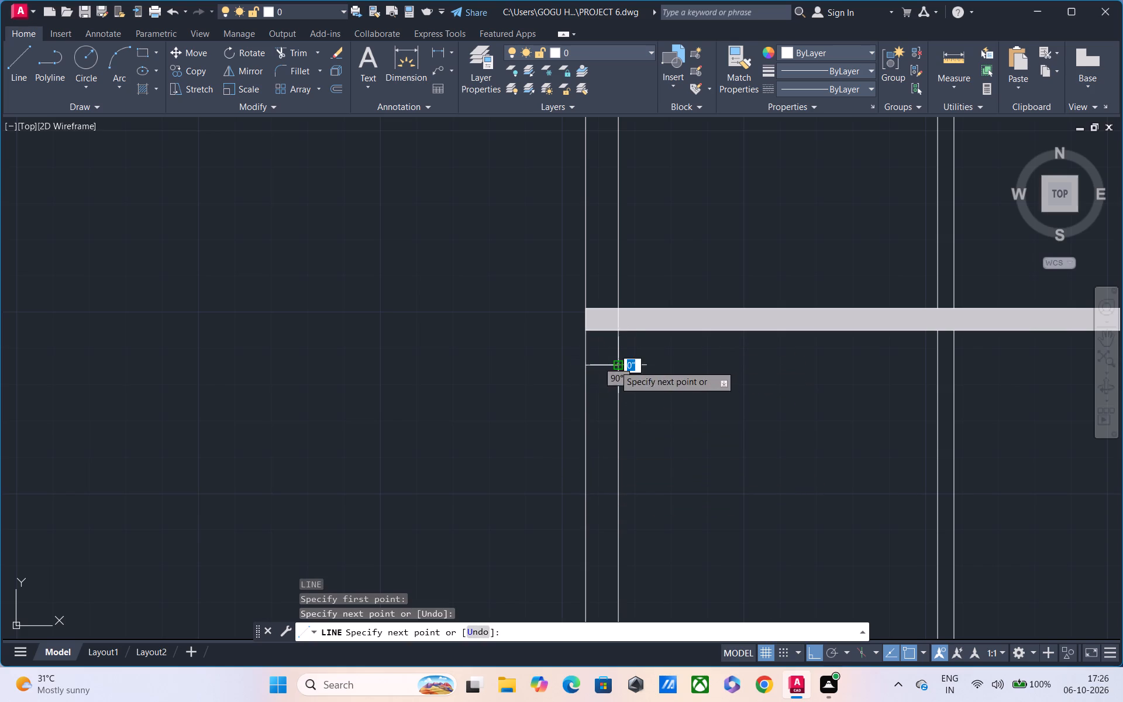
middle_drag(879, 368, 309, 372)
scroll(309, 372, down, 1)
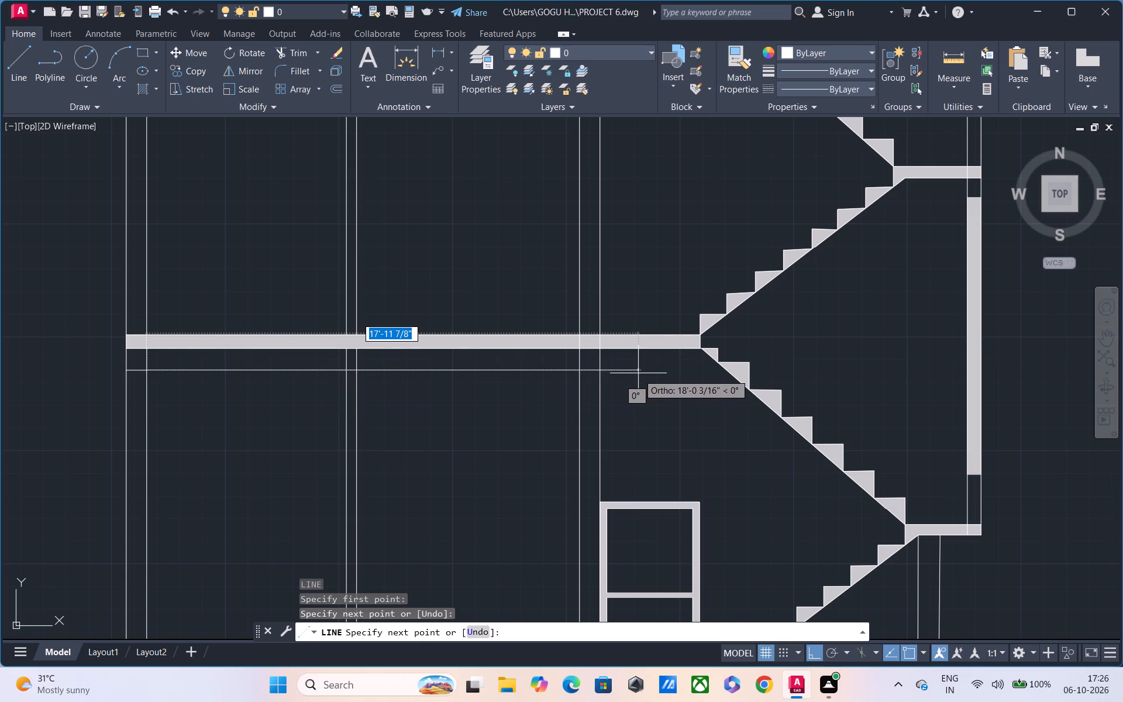
click(638, 374)
key(Escape)
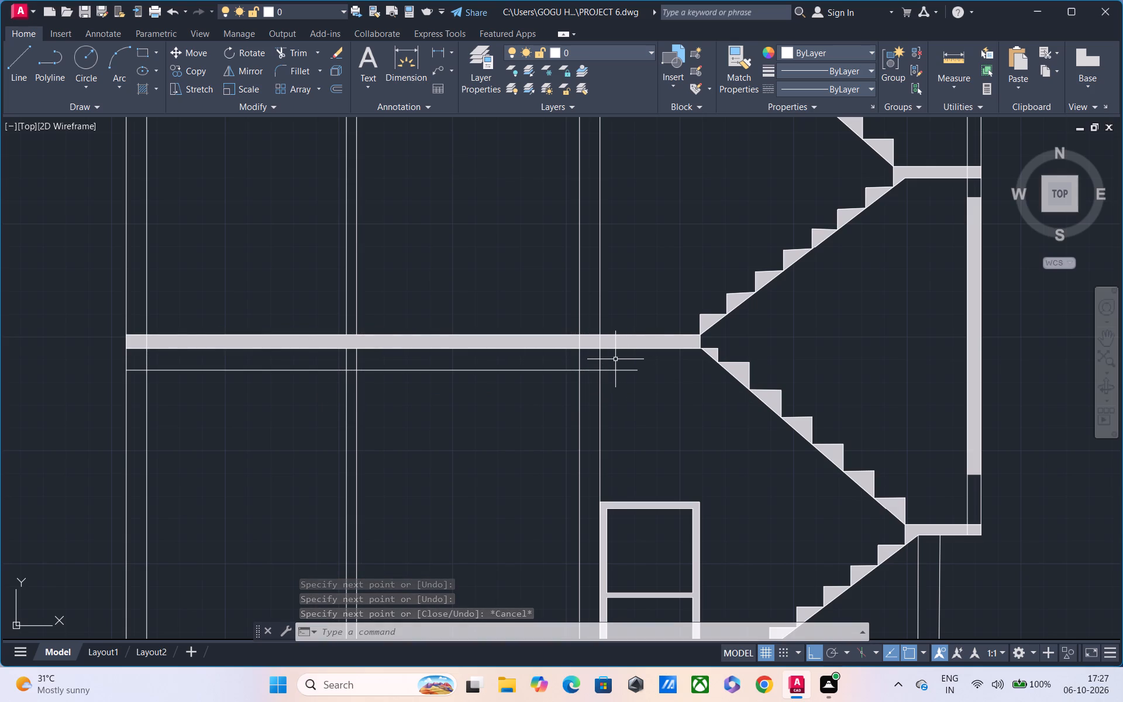
key(Escape)
Trim the line below the first-floor slab so that it remains only inside the outer, partition and door-side walls.
scroll(618, 415, up, 3)
scroll(619, 417, down, 2)
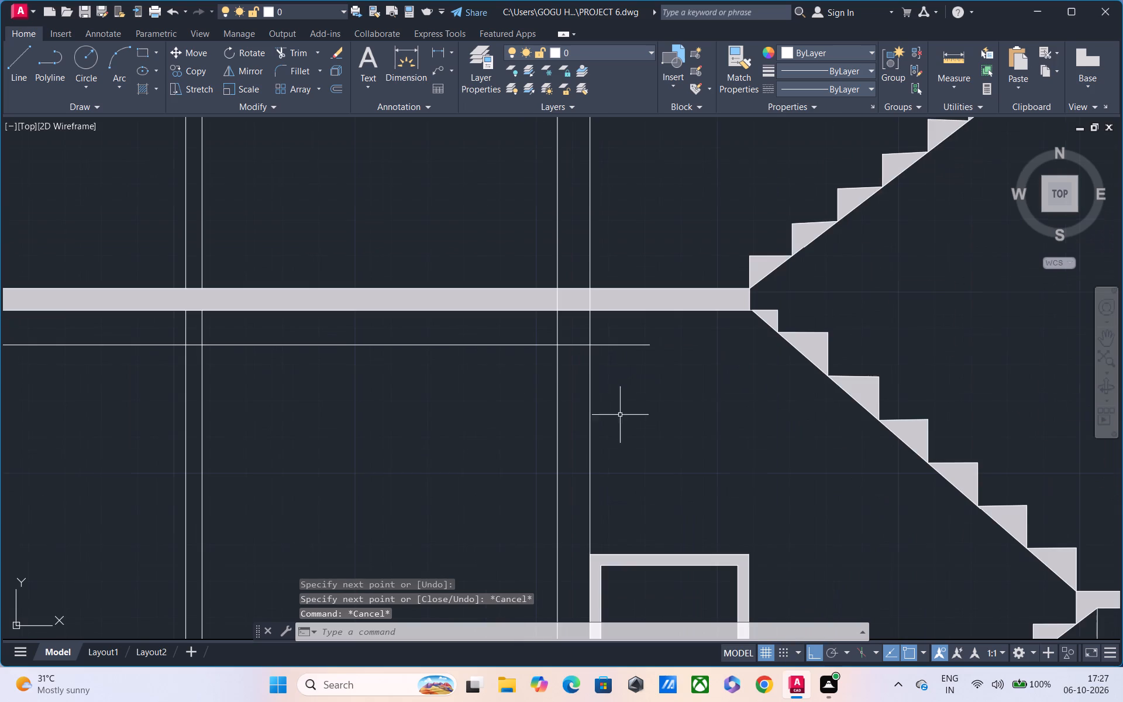
text(TR)
key(space)
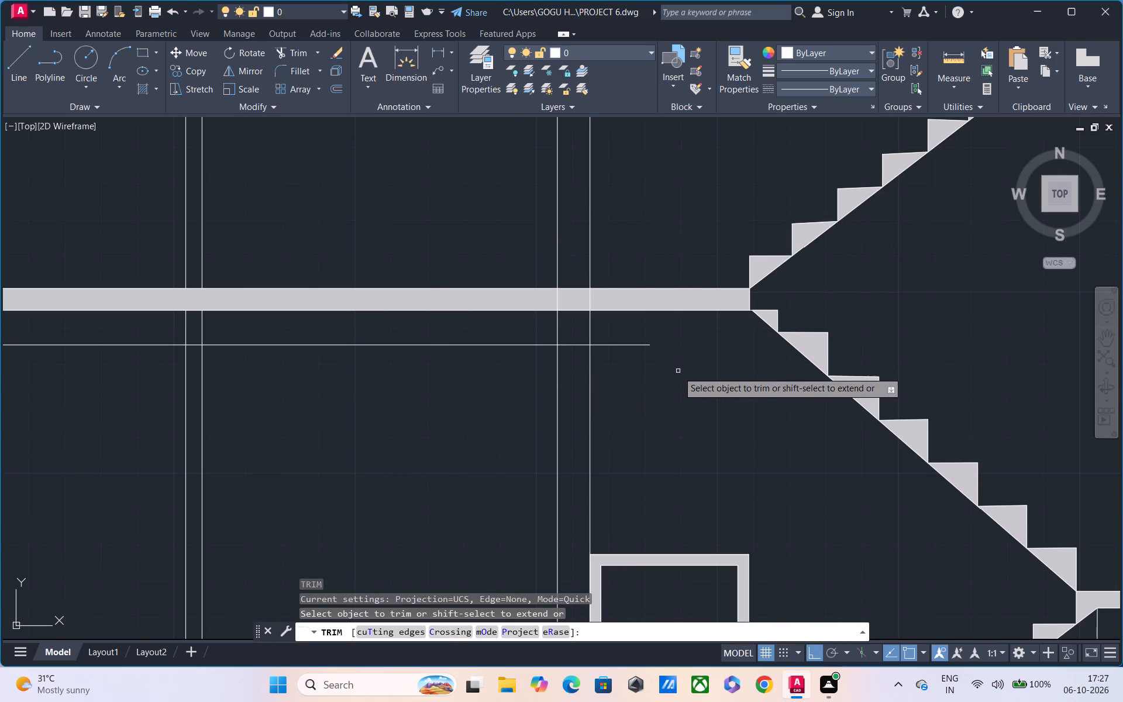
drag(626, 336, 624, 365)
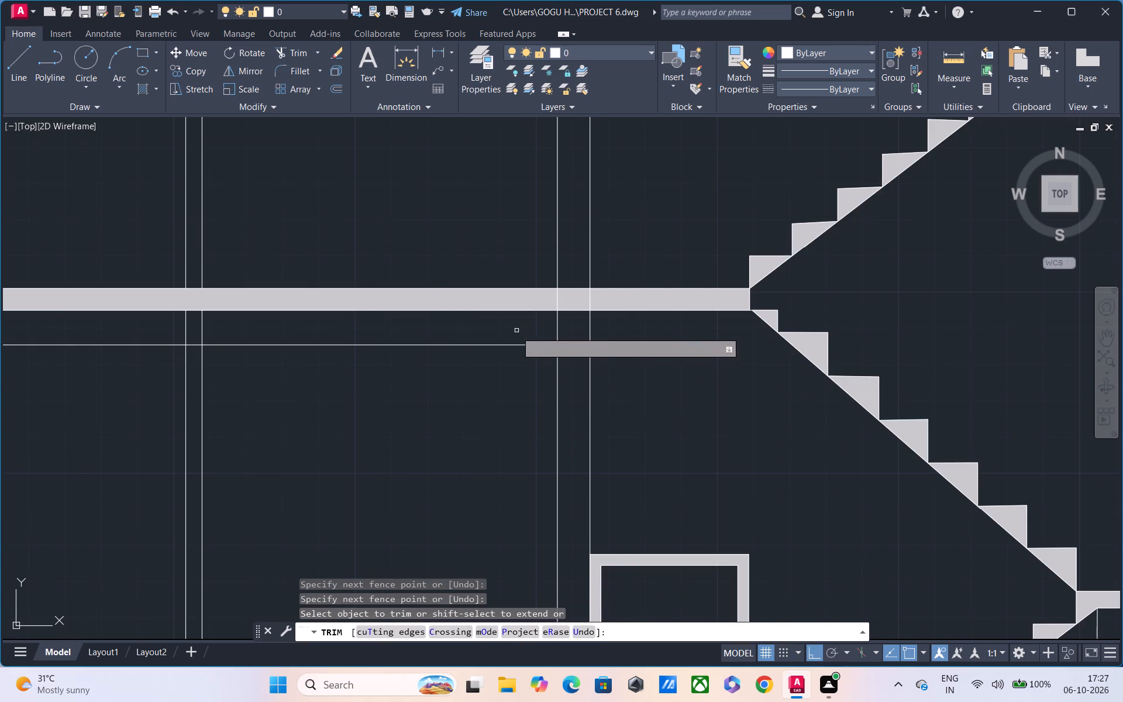
drag(511, 345, 503, 371)
middle_drag(501, 398, 626, 426)
drag(222, 350, 211, 409)
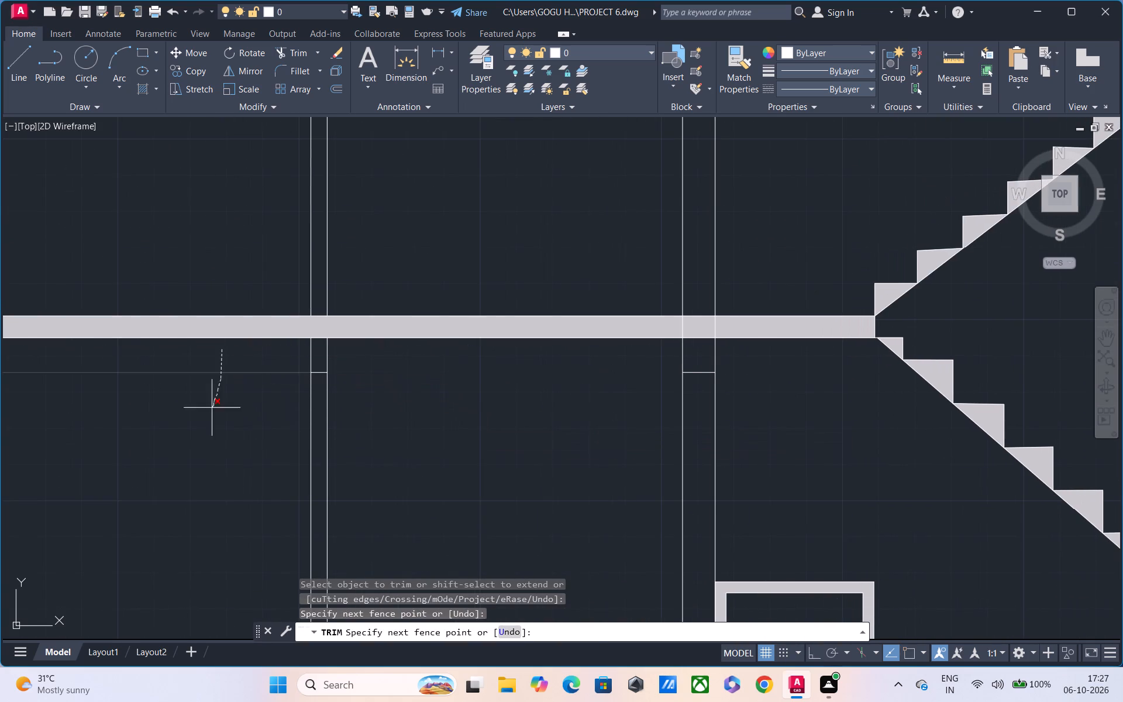
drag(211, 409, 211, 410)
scroll(229, 397, down, 1)
middle_drag(482, 430, 680, 441)
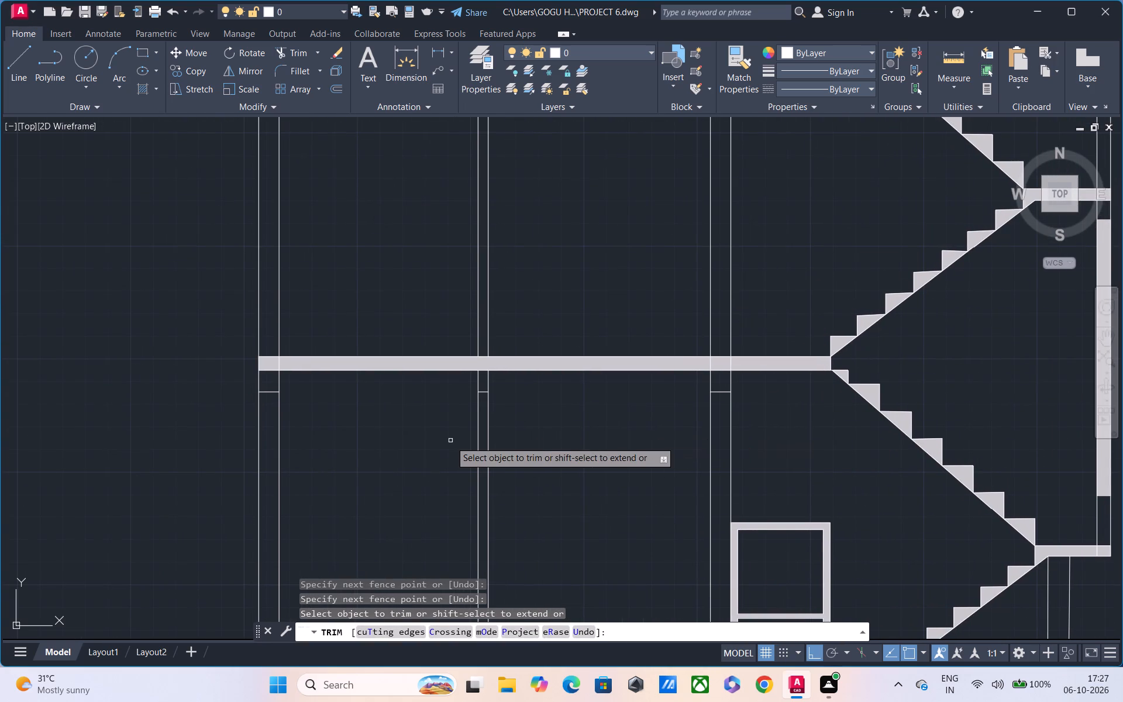
key(h)
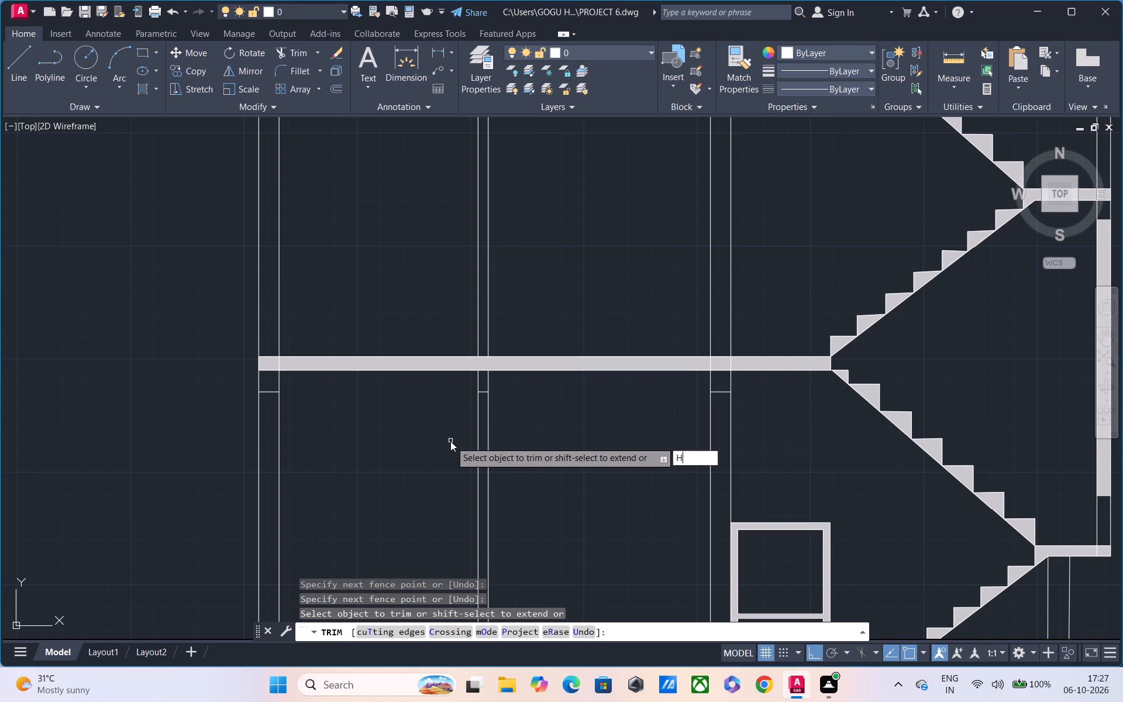
key(Escape)
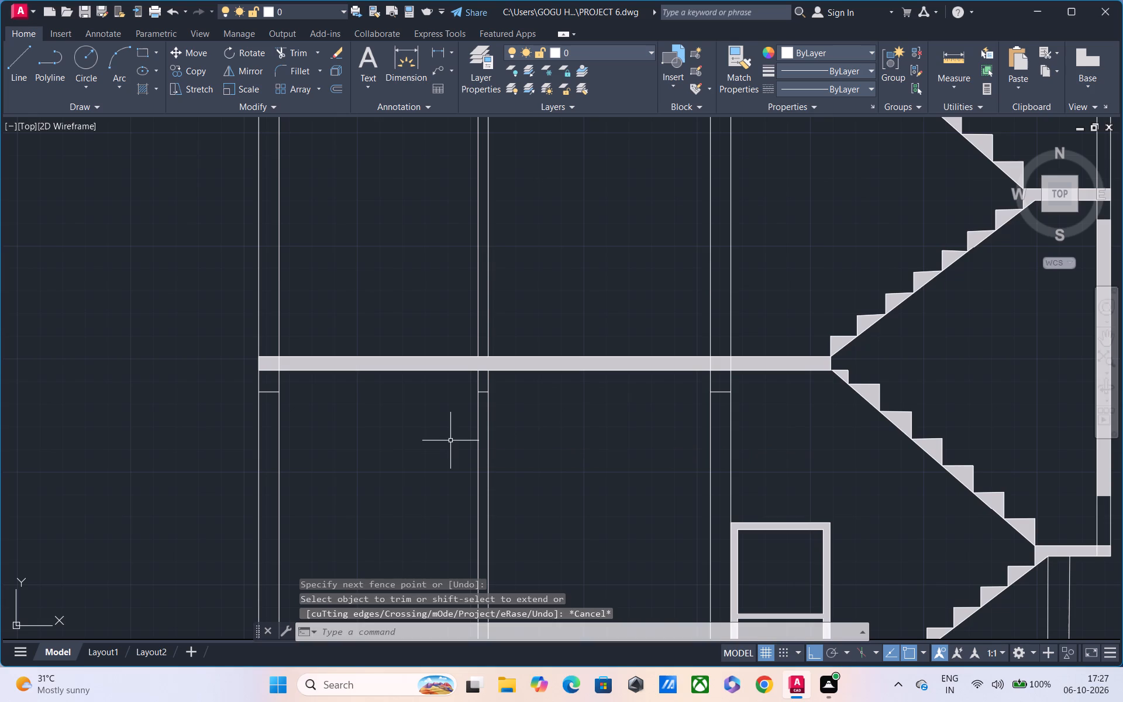
Apply a solid hatch to the beam areas below the first-floor slab in the outer wall and the door-side wall.
text(HA)
key(space)
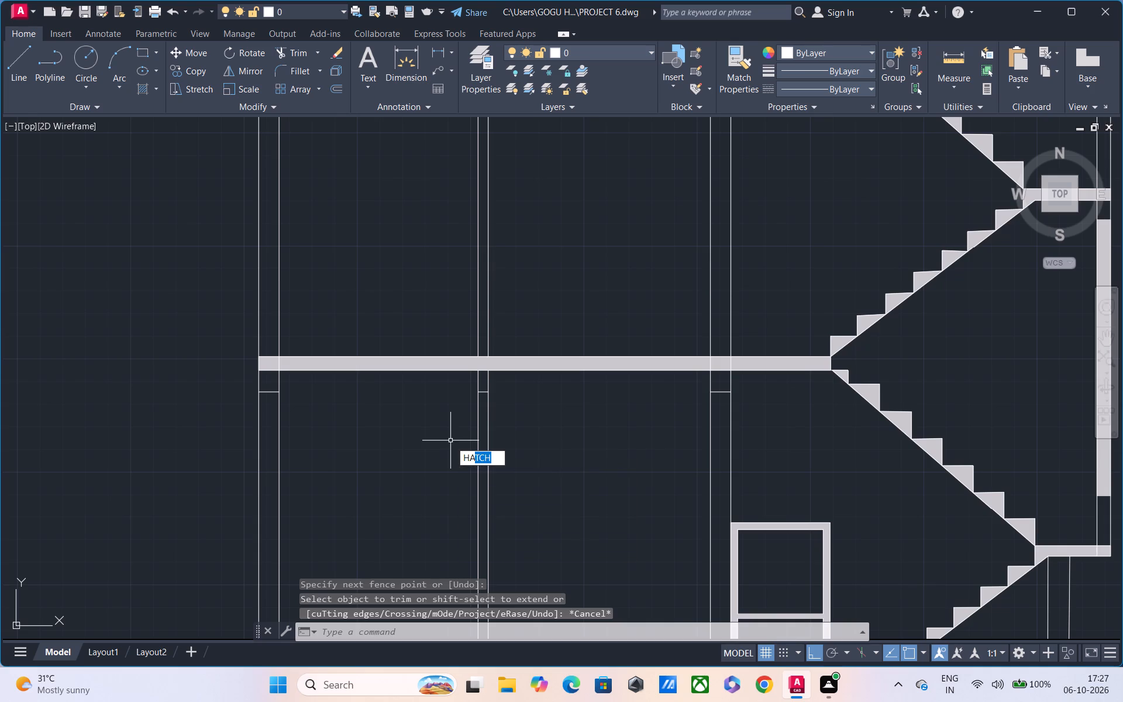
click(261, 383)
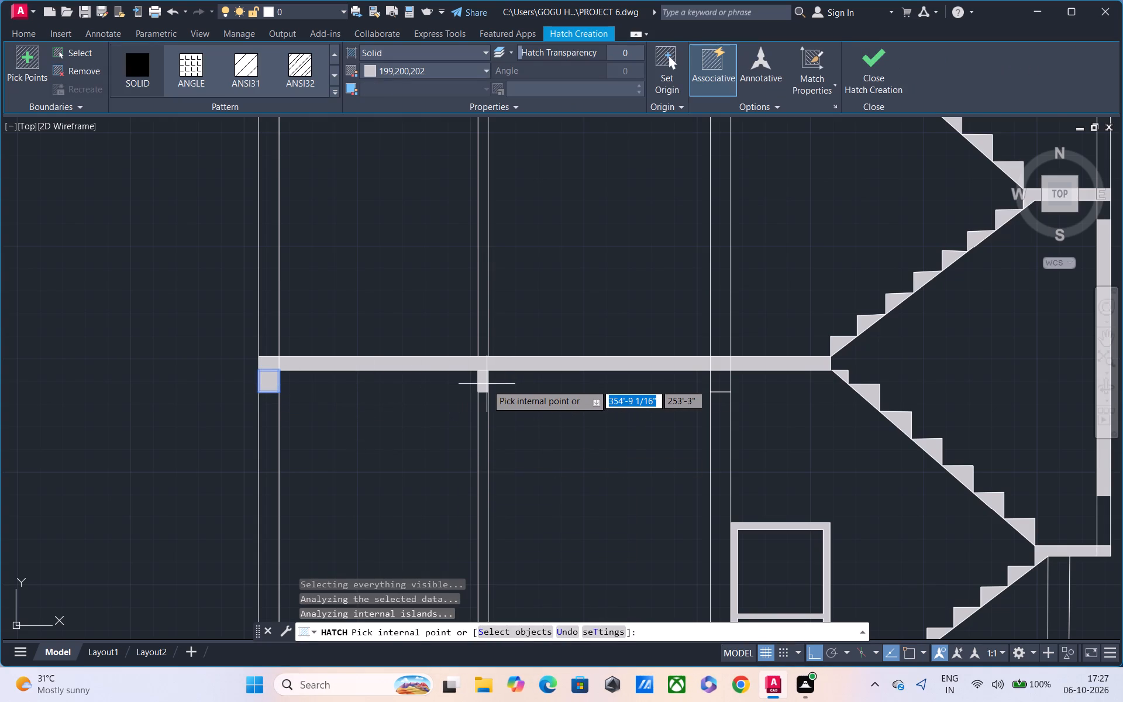
click(725, 385)
key(Escape)
scroll(499, 408, up, 2)
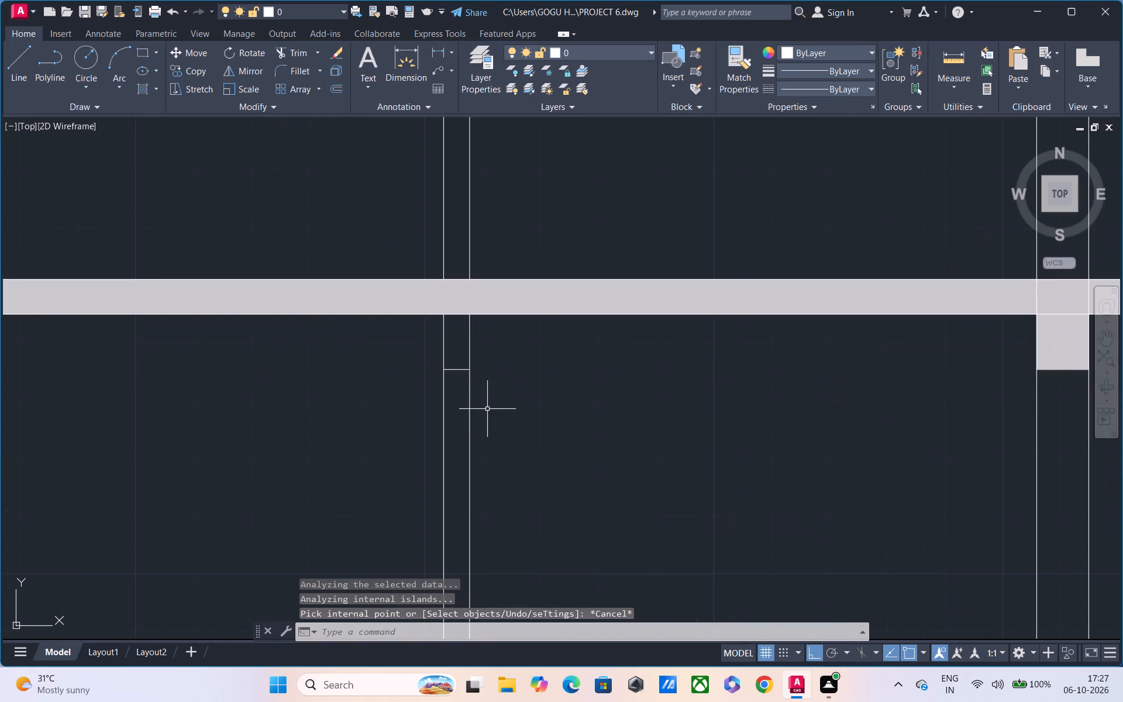
Delete the short horizontal line left inside the partition wall below the first-floor slab.
click(451, 373)
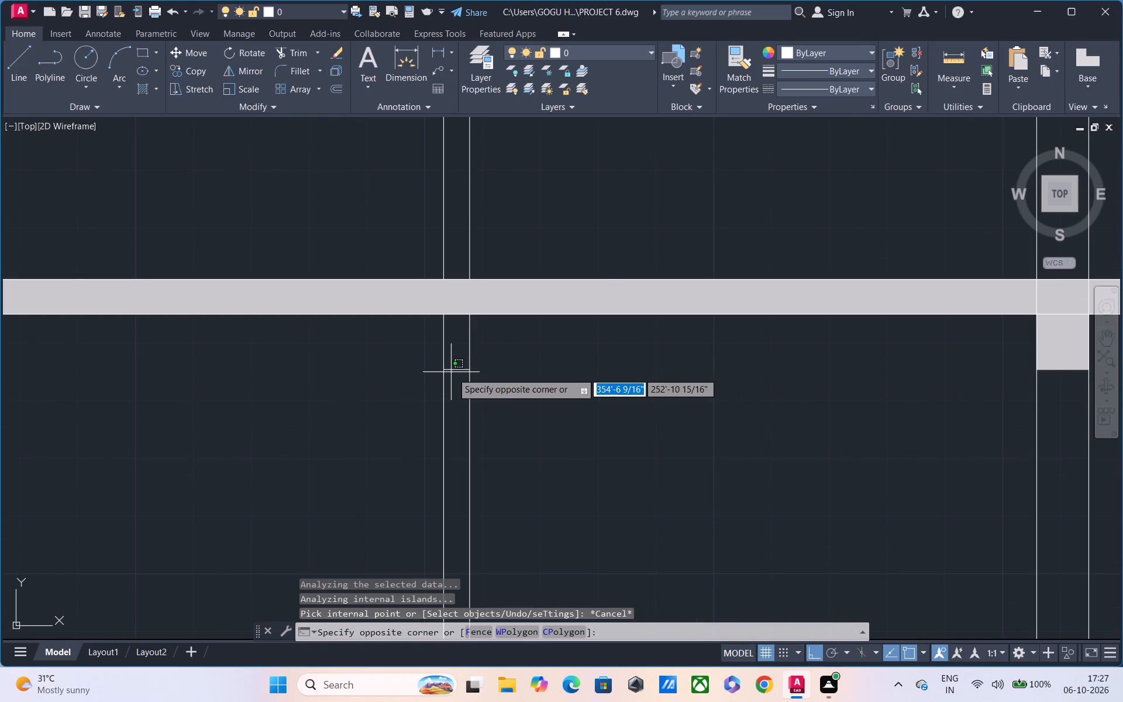
click(453, 371)
click(454, 369)
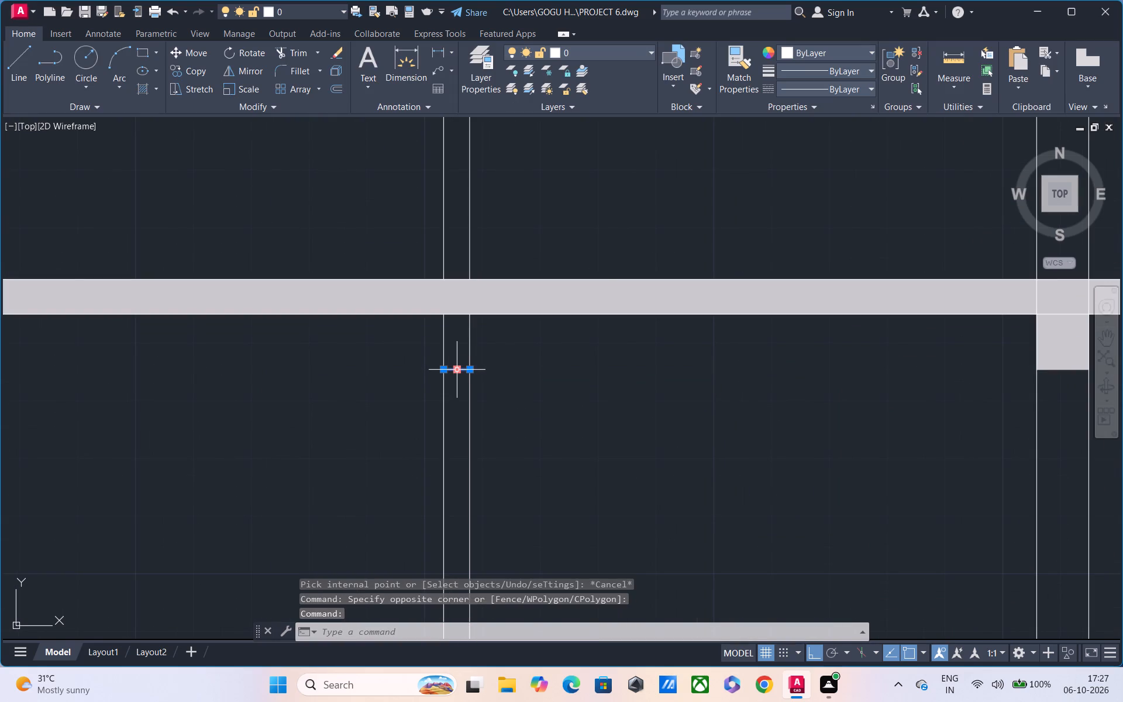
key(Delete)
Draw a horizontal line about 17'-4" long just below the upper-storey roof line, from the outer wall to the door-side wall's stair face.
scroll(471, 378, down, 2)
scroll(526, 364, down, 2)
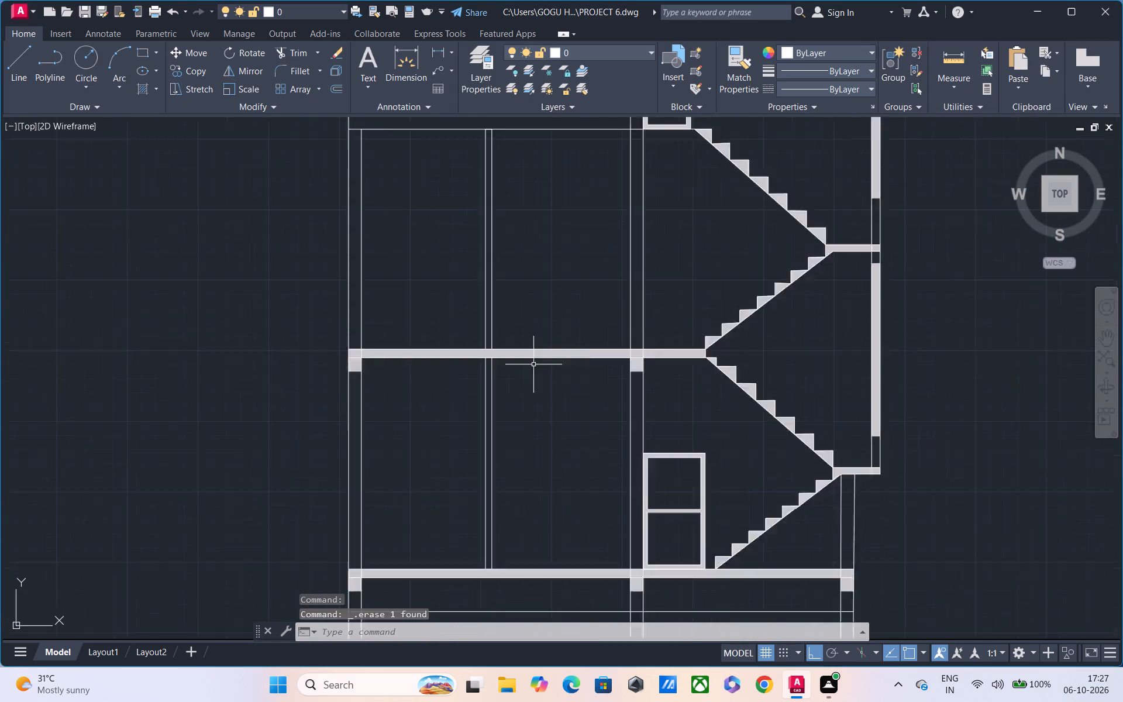
middle_drag(542, 402, 548, 381)
middle_drag(543, 376, 543, 486)
middle_drag(532, 356, 534, 450)
scroll(487, 429, up, 2)
text(L)
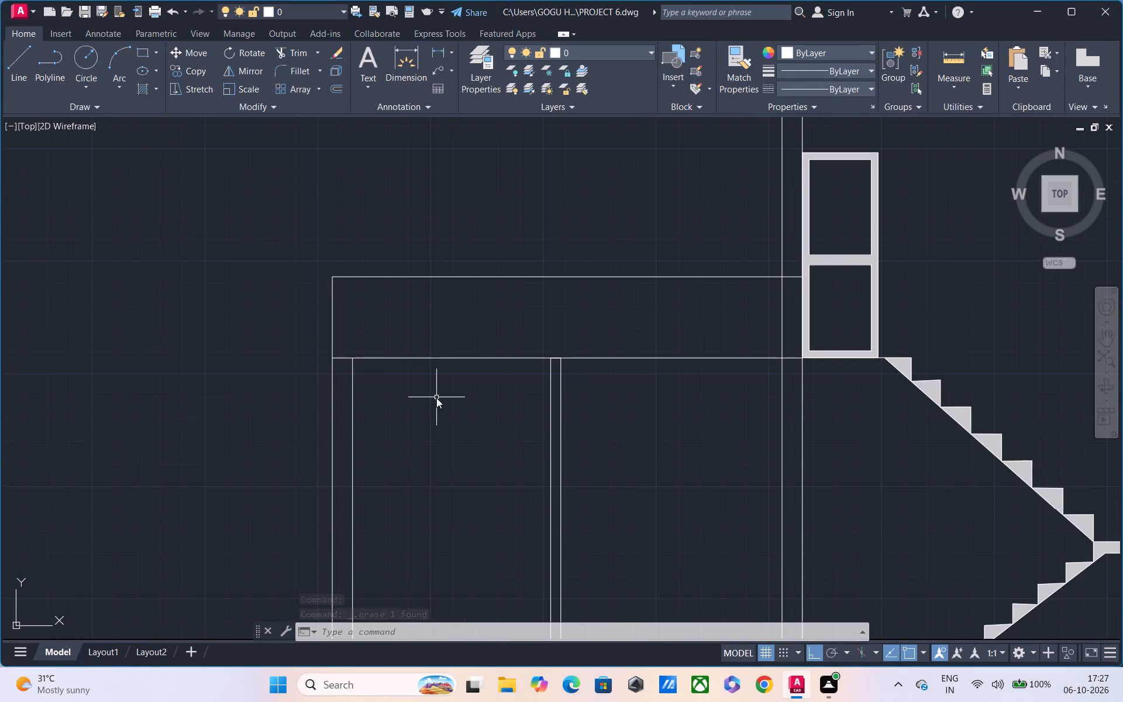
key(space)
click(331, 378)
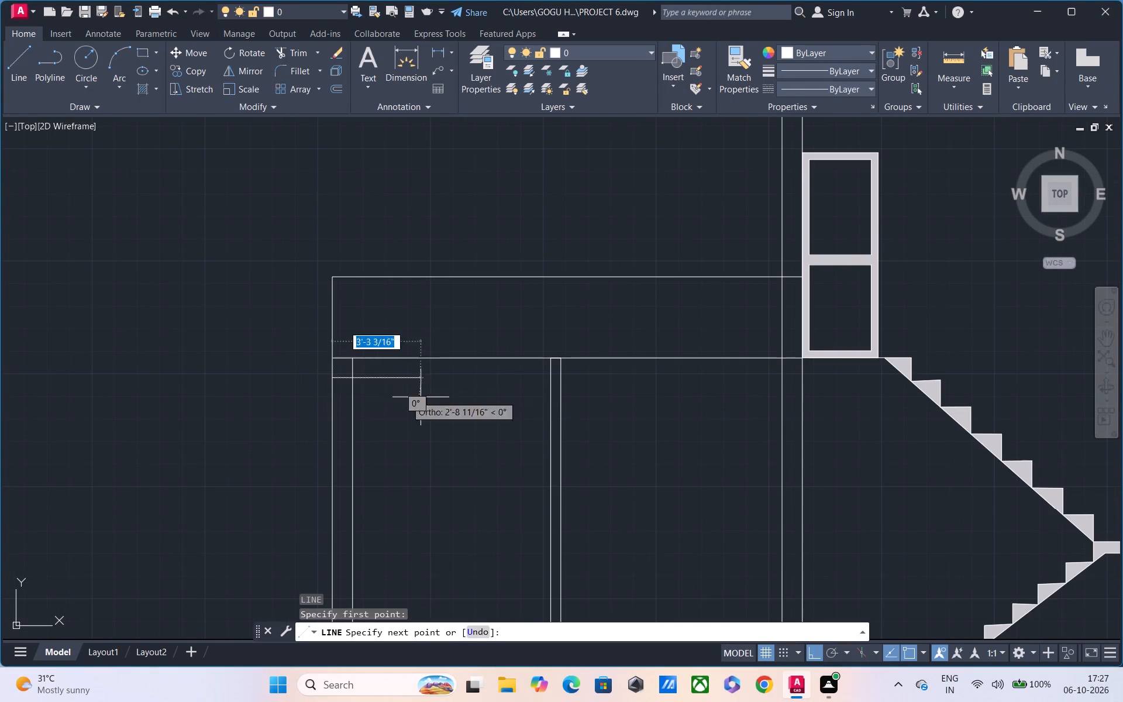
click(804, 374)
key(Escape)
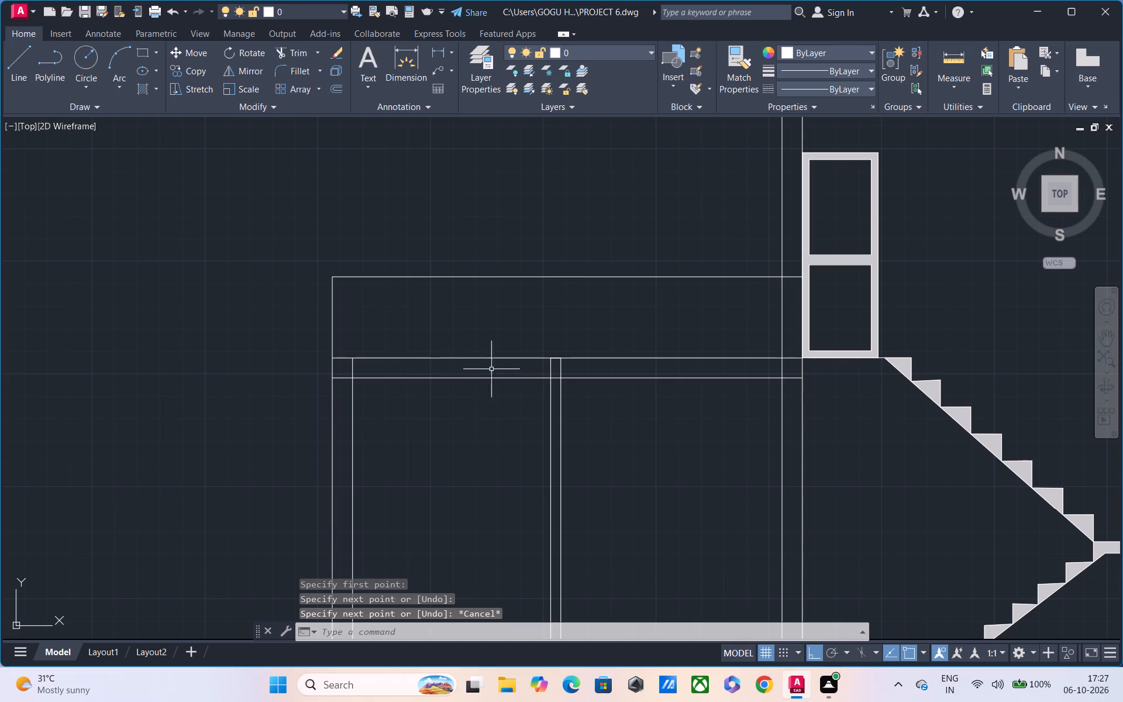
Apply a solid hatch to the roof slab strip above the upper storey, across the outer, partition and door-side walls.
text(HATCH)
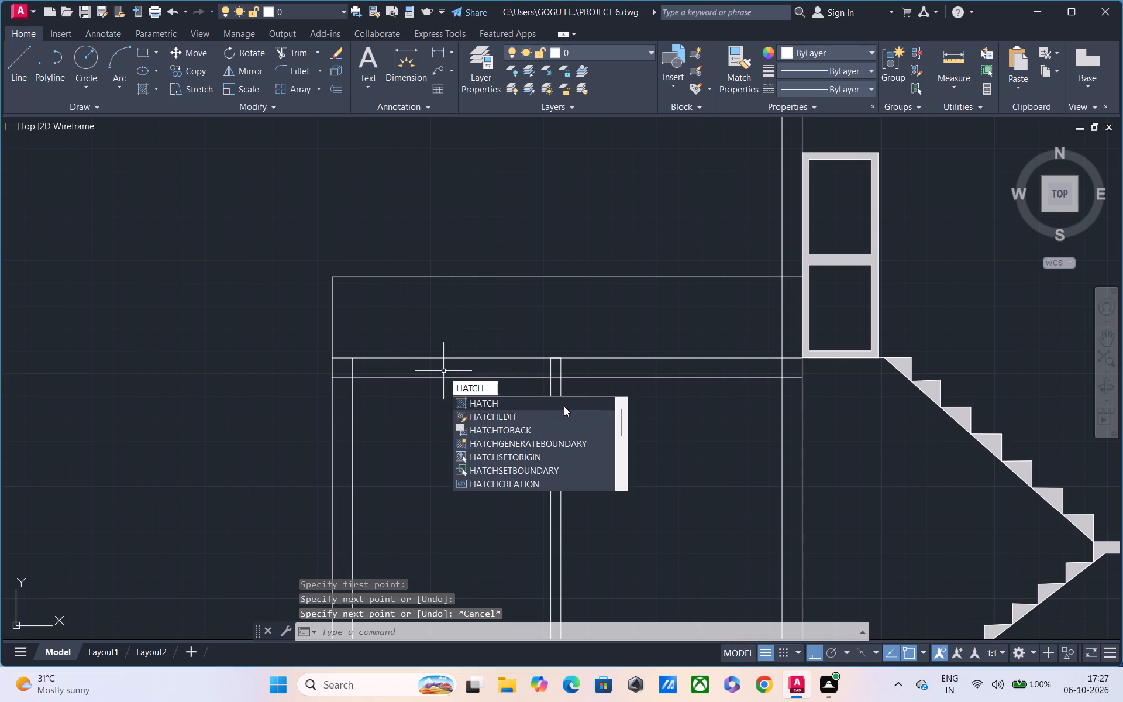
click(563, 401)
click(346, 368)
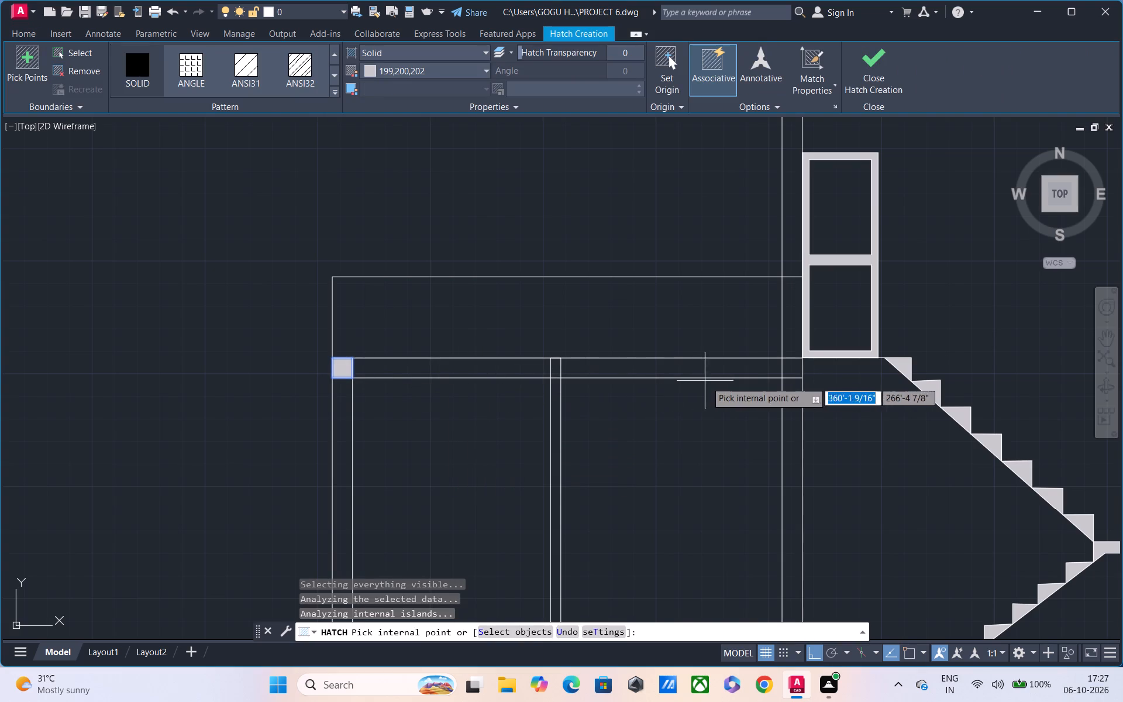
click(796, 368)
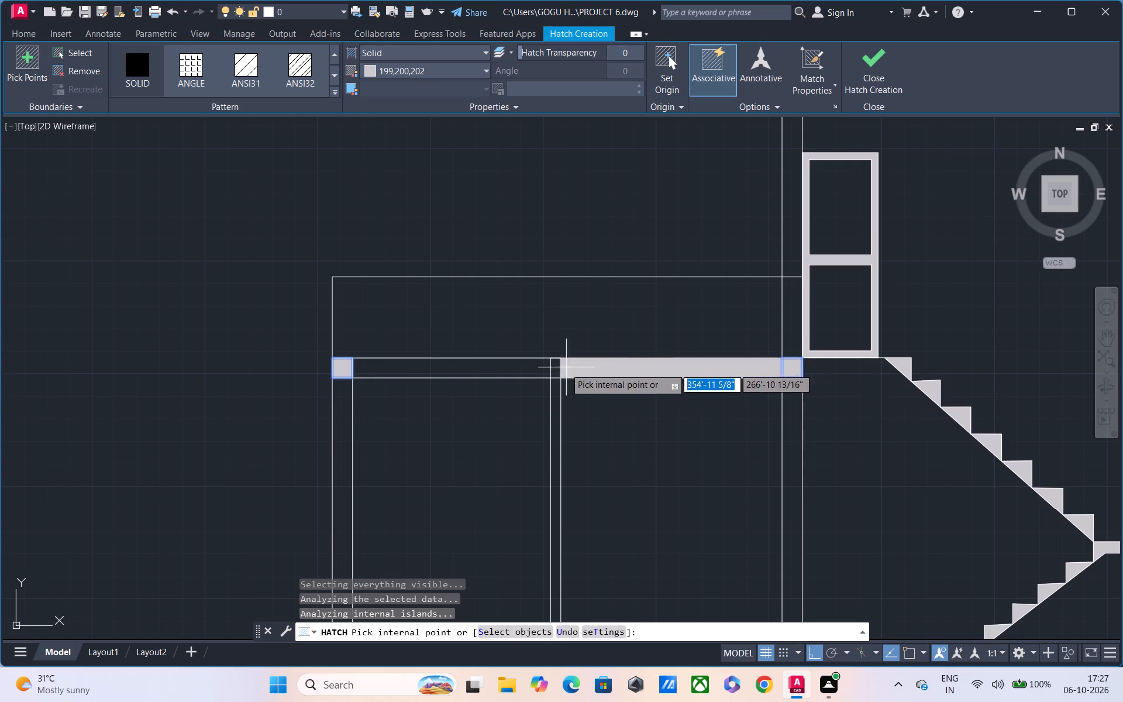
click(490, 372)
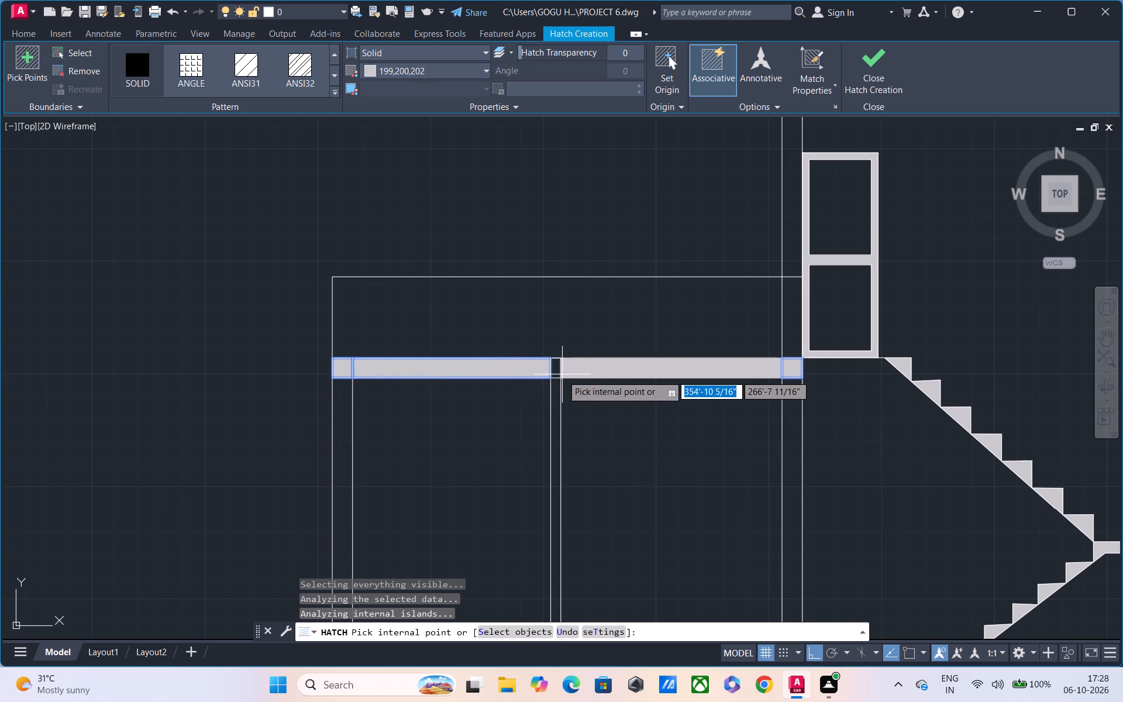
click(562, 375)
click(552, 376)
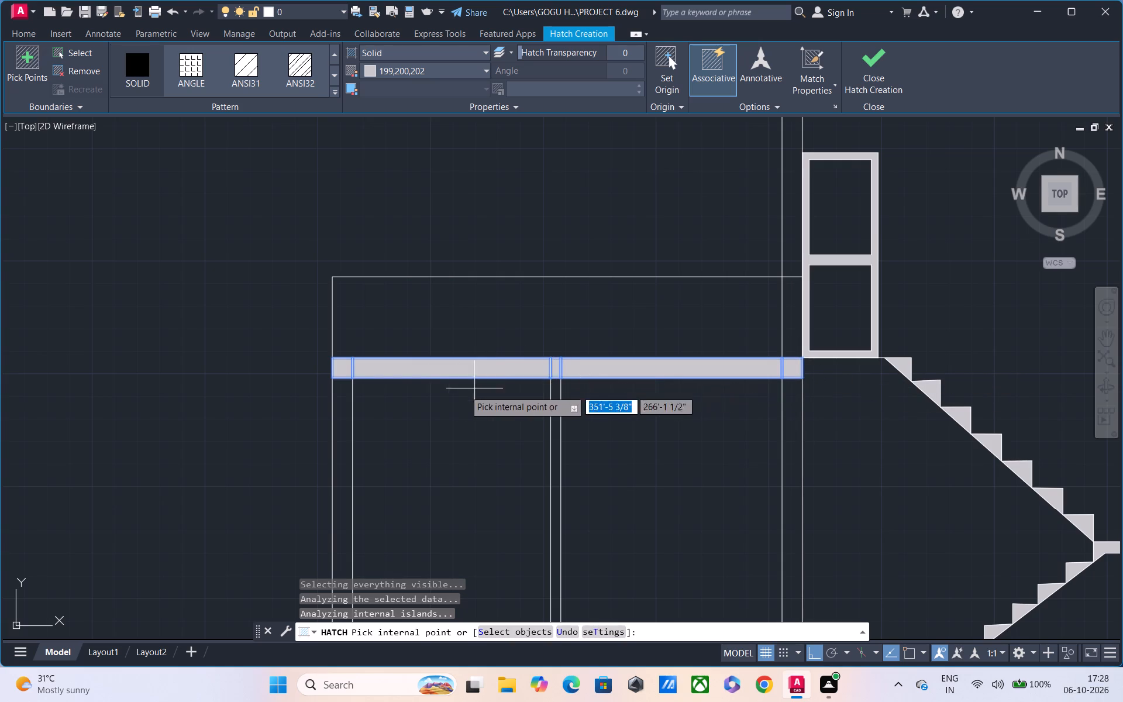
key(Escape)
Review the whole section alongside the elevation and floor plans, checking the hatched slabs, beams and parapet.
scroll(476, 397, down, 2)
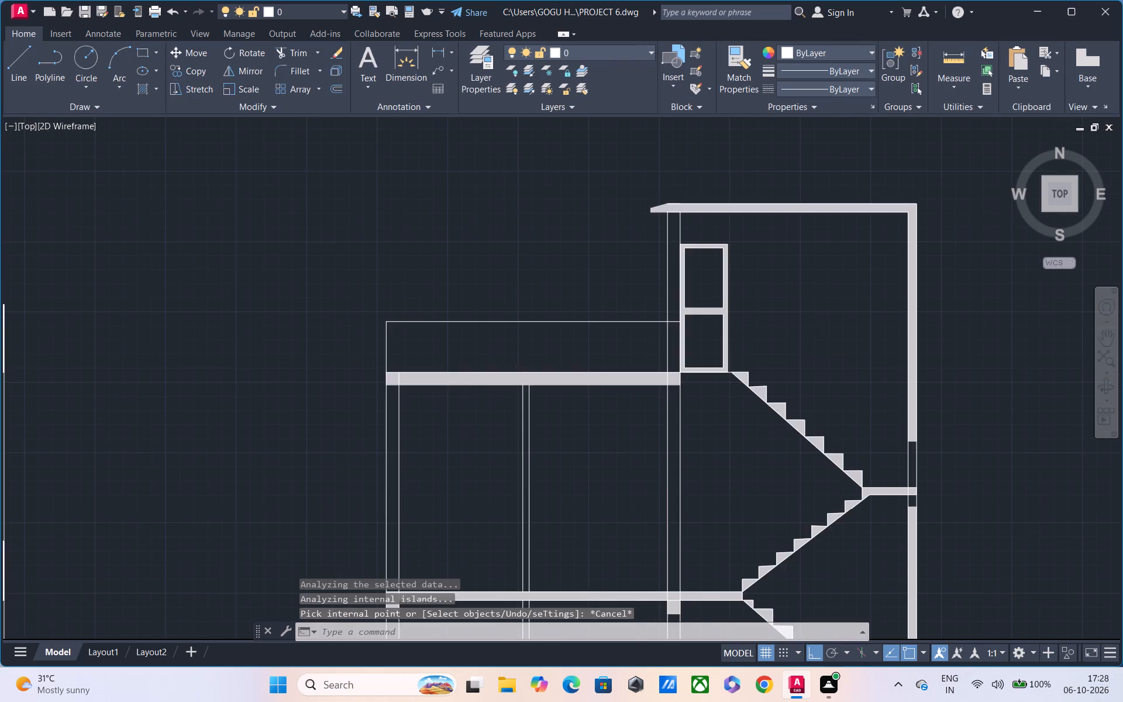
middle_drag(464, 440, 474, 375)
scroll(474, 375, down, 1)
middle_drag(470, 395, 449, 404)
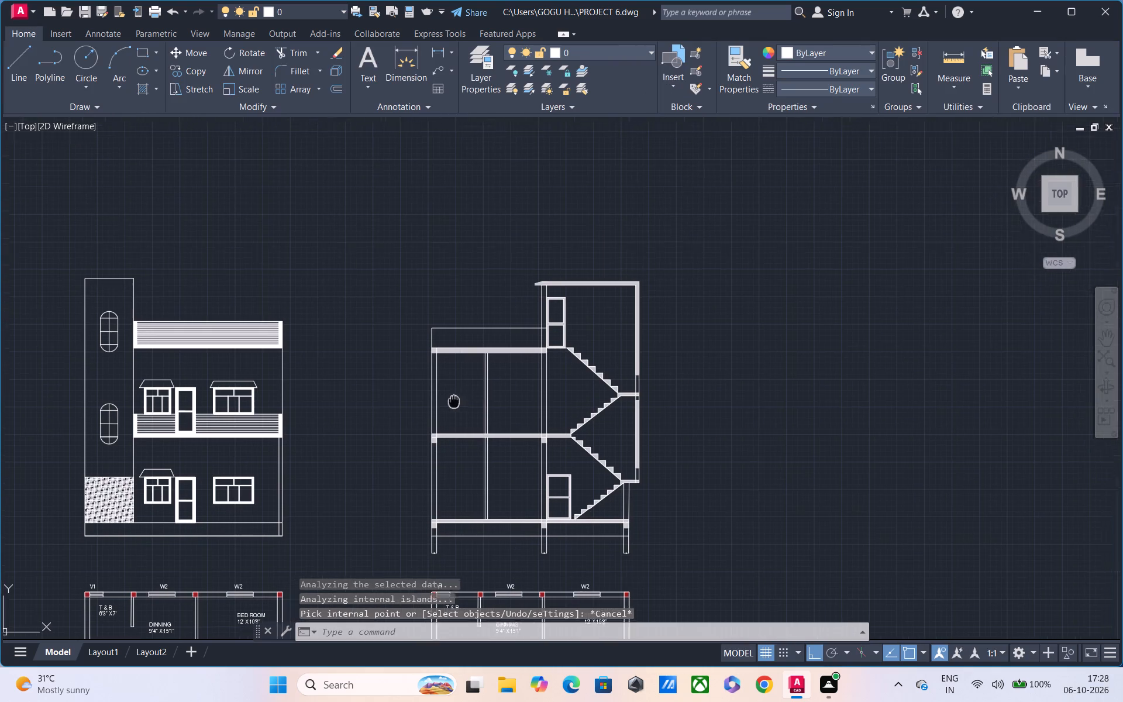
middle_drag(449, 404, 430, 408)
scroll(425, 407, up, 1)
middle_drag(425, 407, 420, 442)
scroll(400, 417, up, 1)
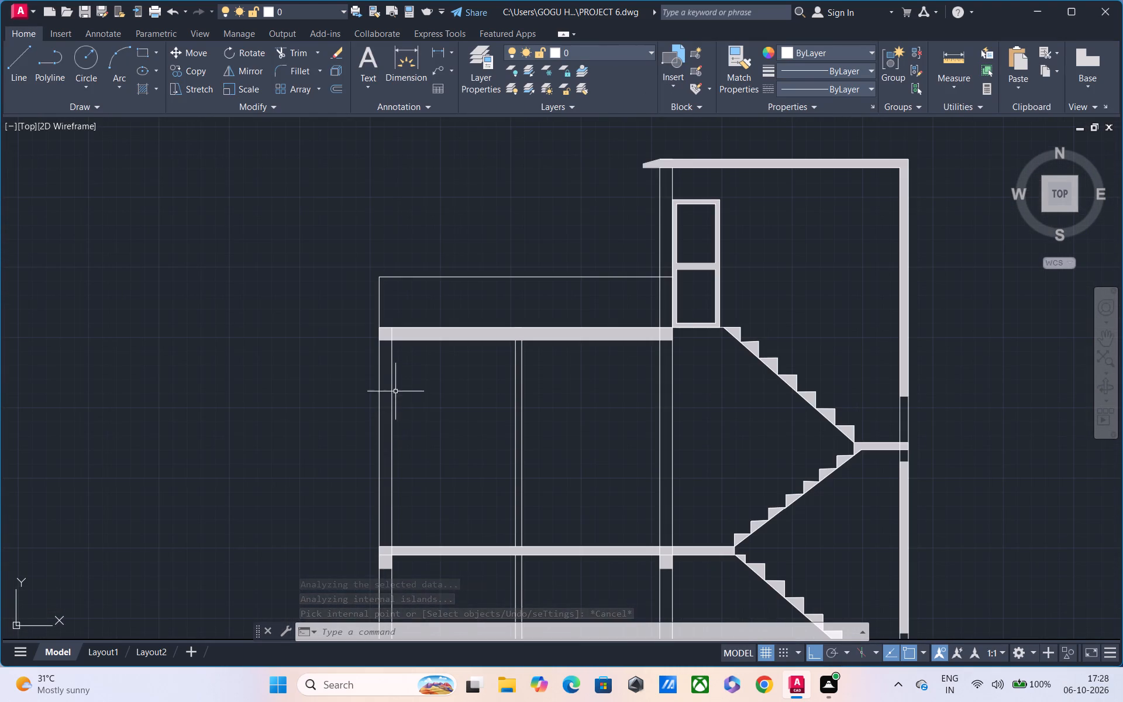
scroll(397, 370, down, 1)
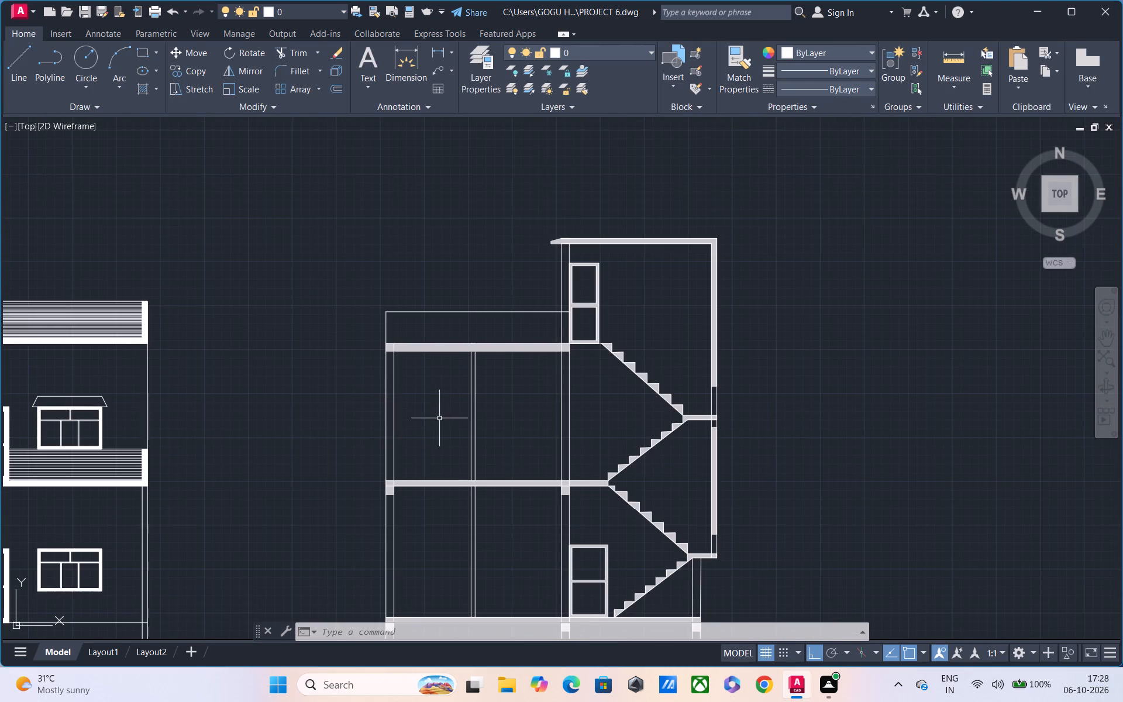
middle_drag(439, 419, 417, 356)
scroll(417, 356, down, 2)
key(Escape)
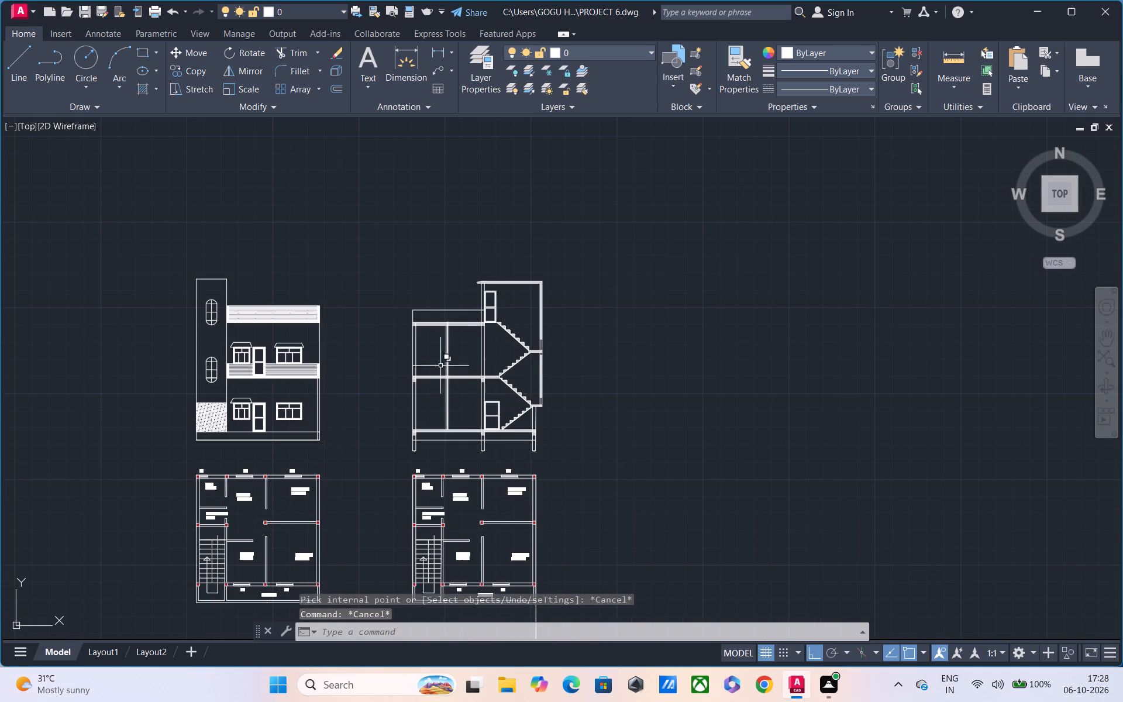
middle_drag(432, 388, 423, 448)
middle_drag(405, 431, 381, 510)
scroll(371, 476, up, 2)
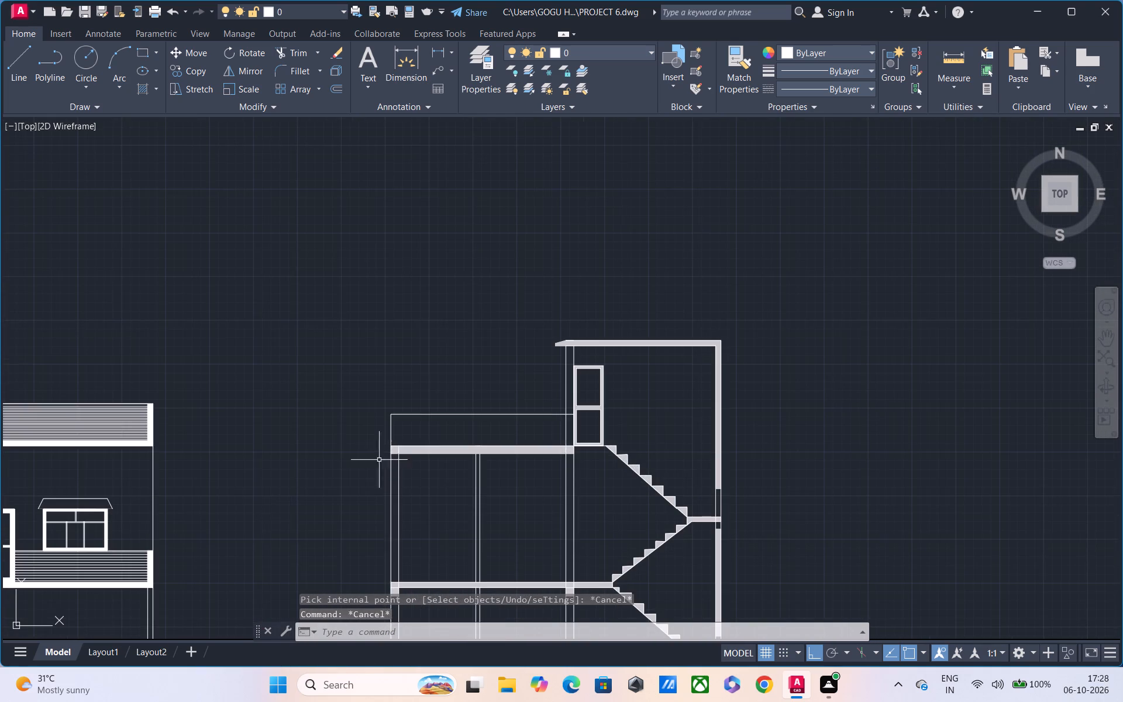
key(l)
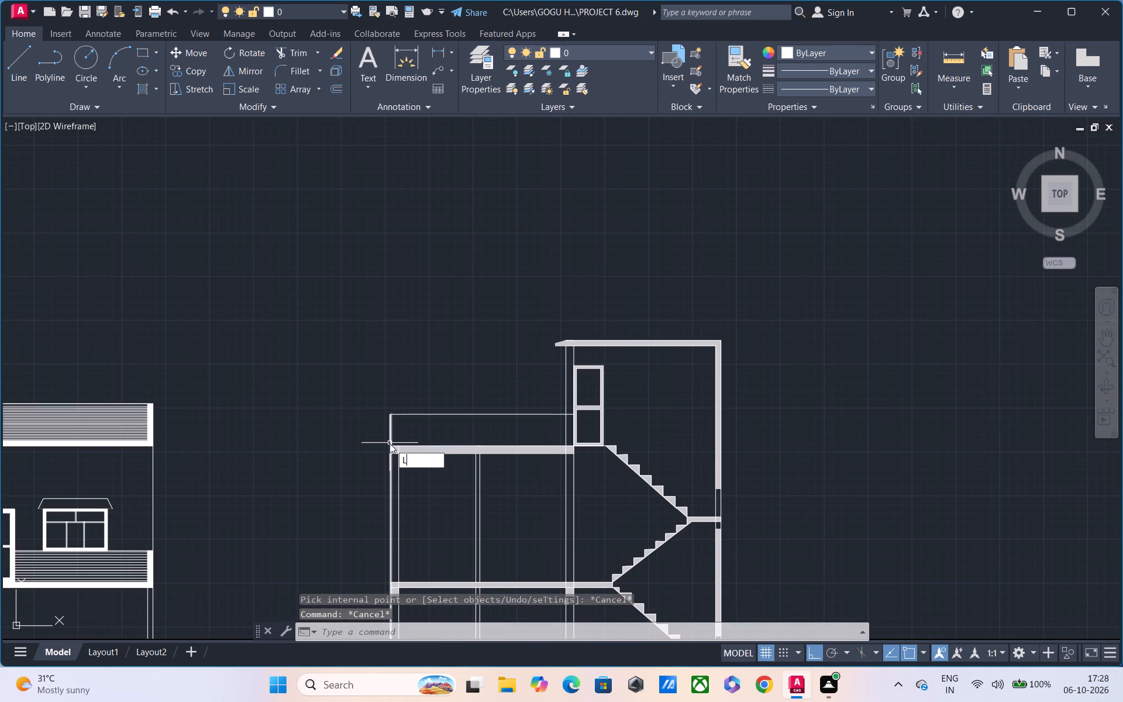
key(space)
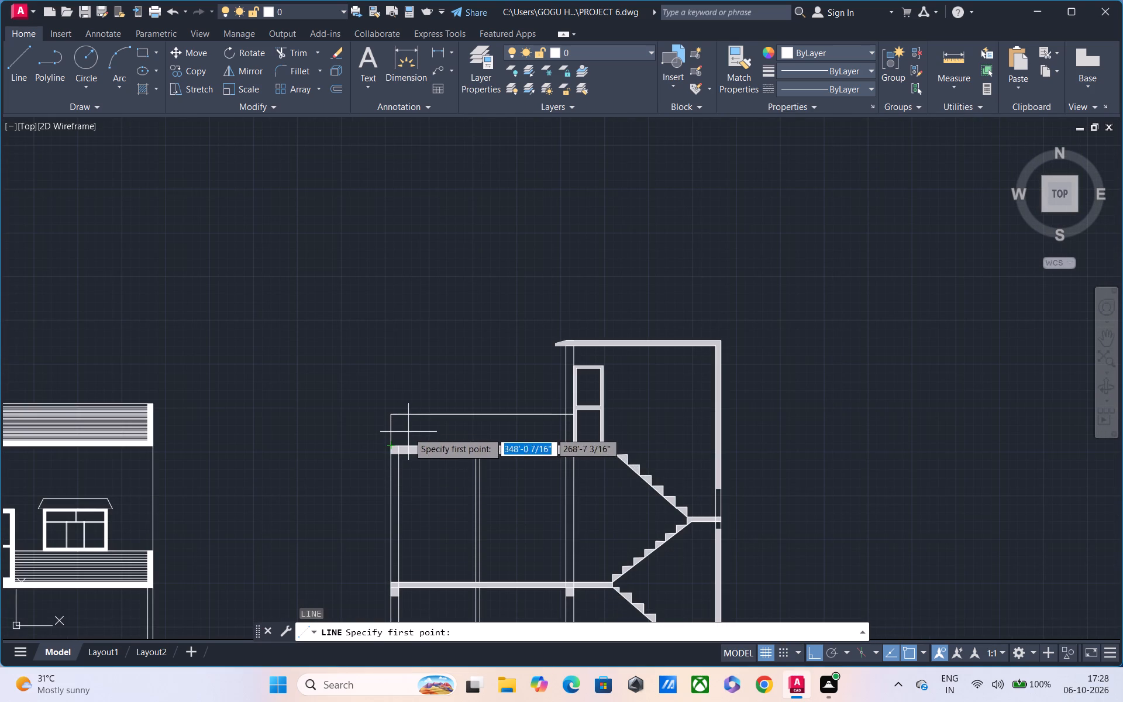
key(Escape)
Offset the outer wall's exterior line 6" inward to form the parapet thickness above the roof slab.
text(O)
key(space)
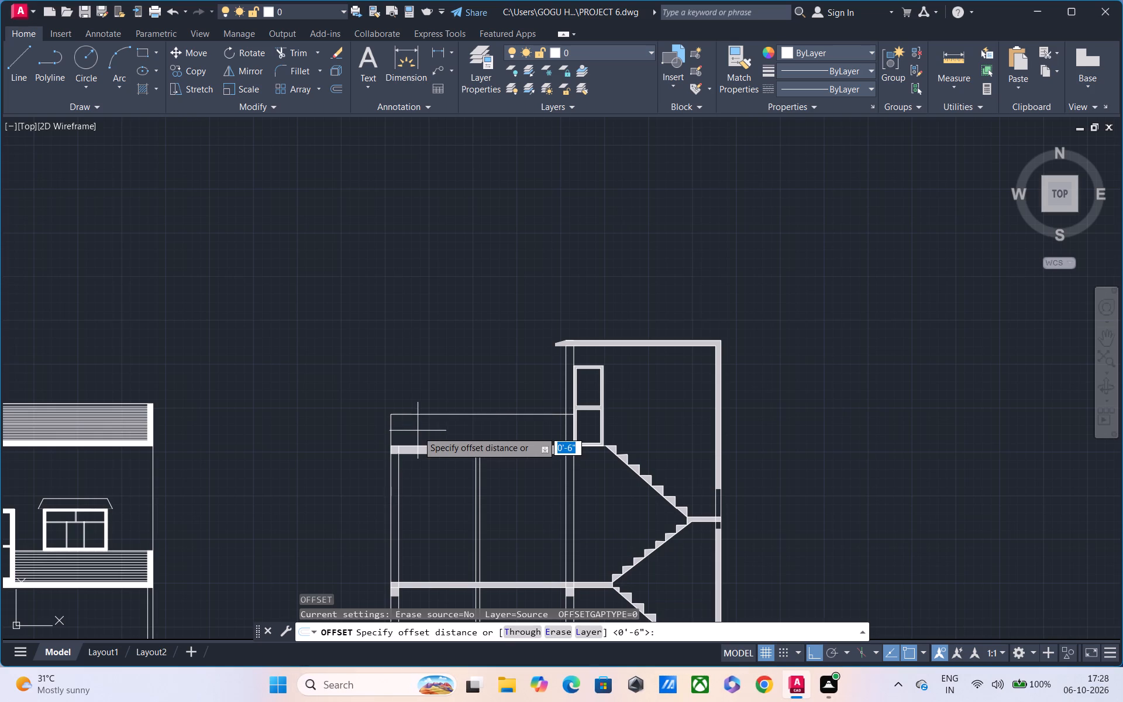
scroll(457, 433, up, 3)
scroll(436, 436, down, 1)
middle_drag(432, 435, 451, 382)
scroll(355, 379, up, 2)
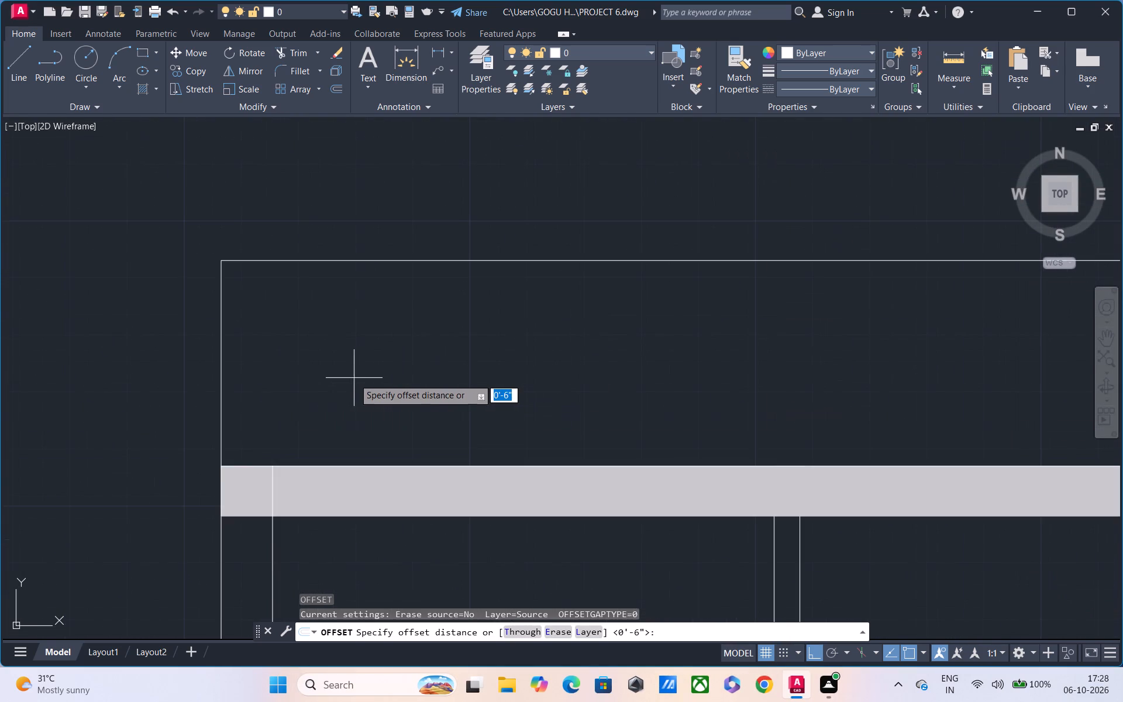
key(Escape)
text(O)
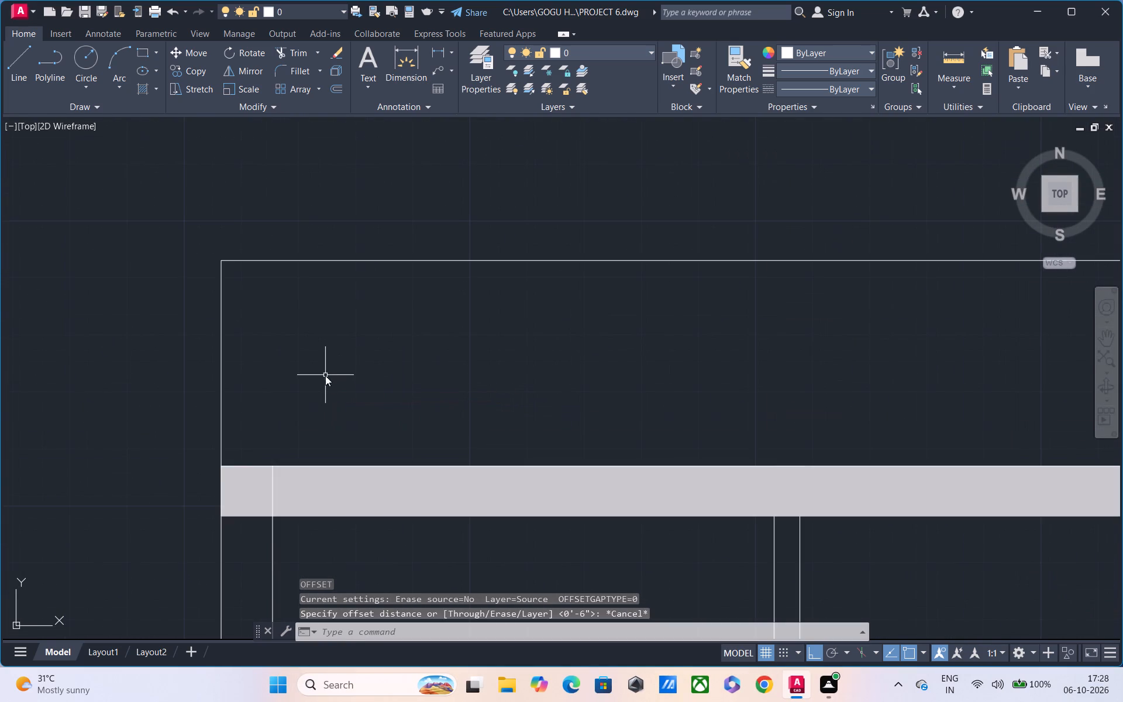
key(space)
text(6")
key(Return)
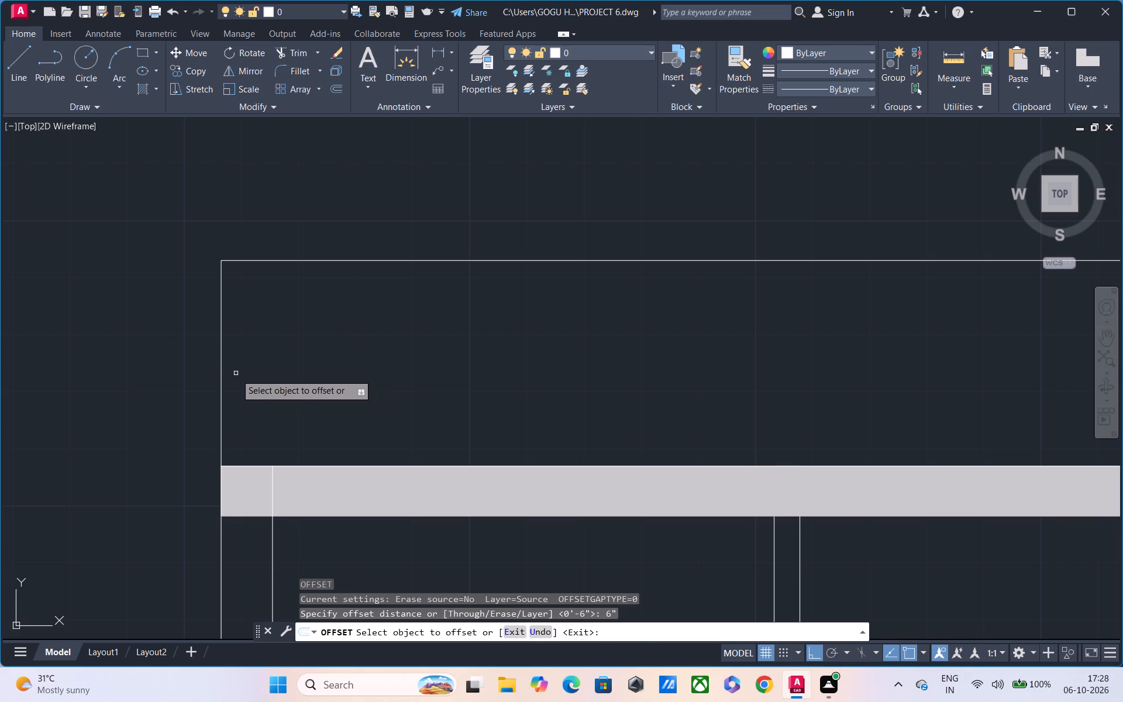
click(221, 362)
click(254, 373)
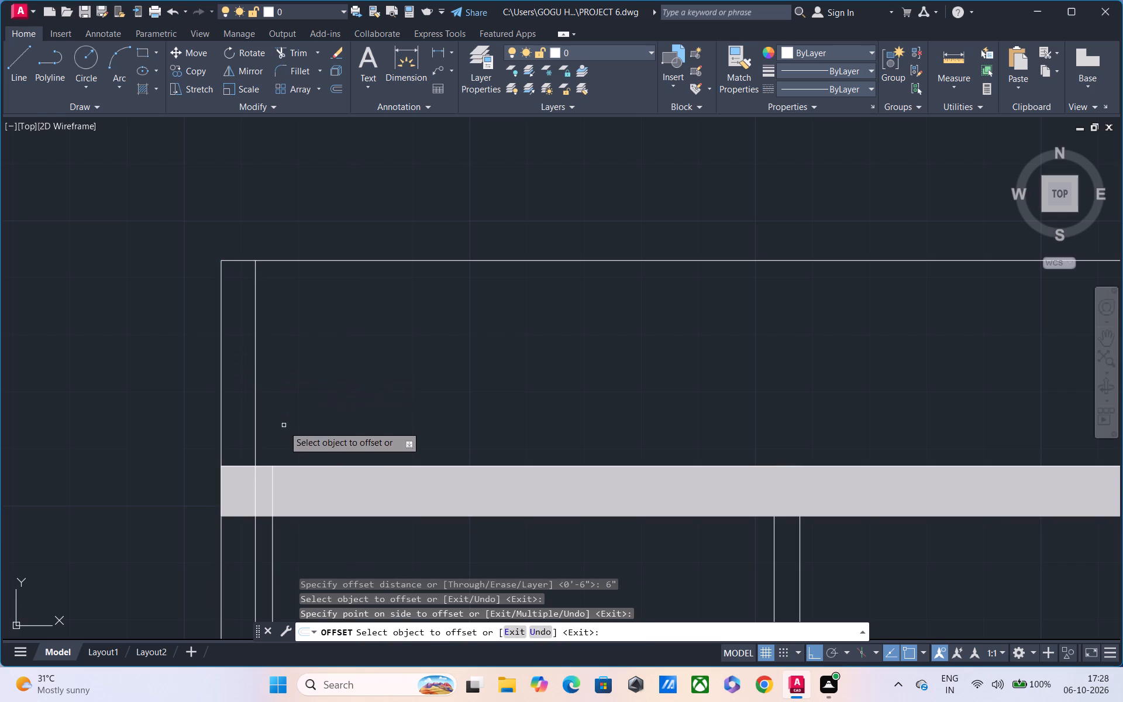
scroll(266, 404, down, 2)
middle_drag(278, 407, 280, 346)
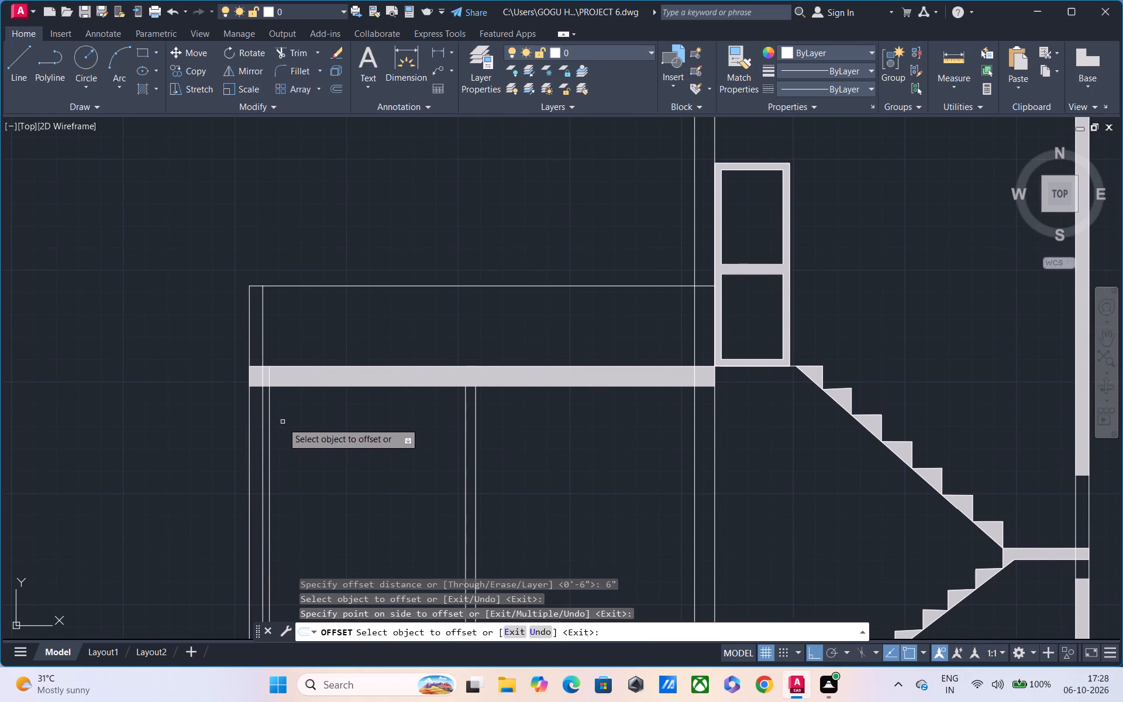
key(Escape)
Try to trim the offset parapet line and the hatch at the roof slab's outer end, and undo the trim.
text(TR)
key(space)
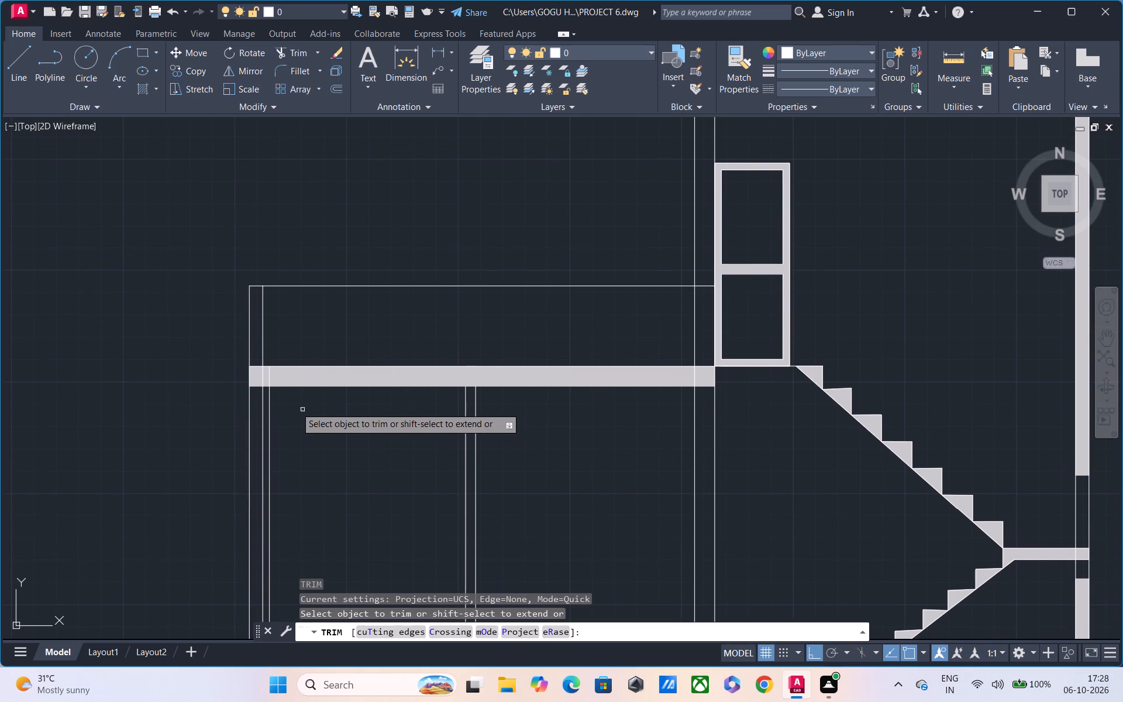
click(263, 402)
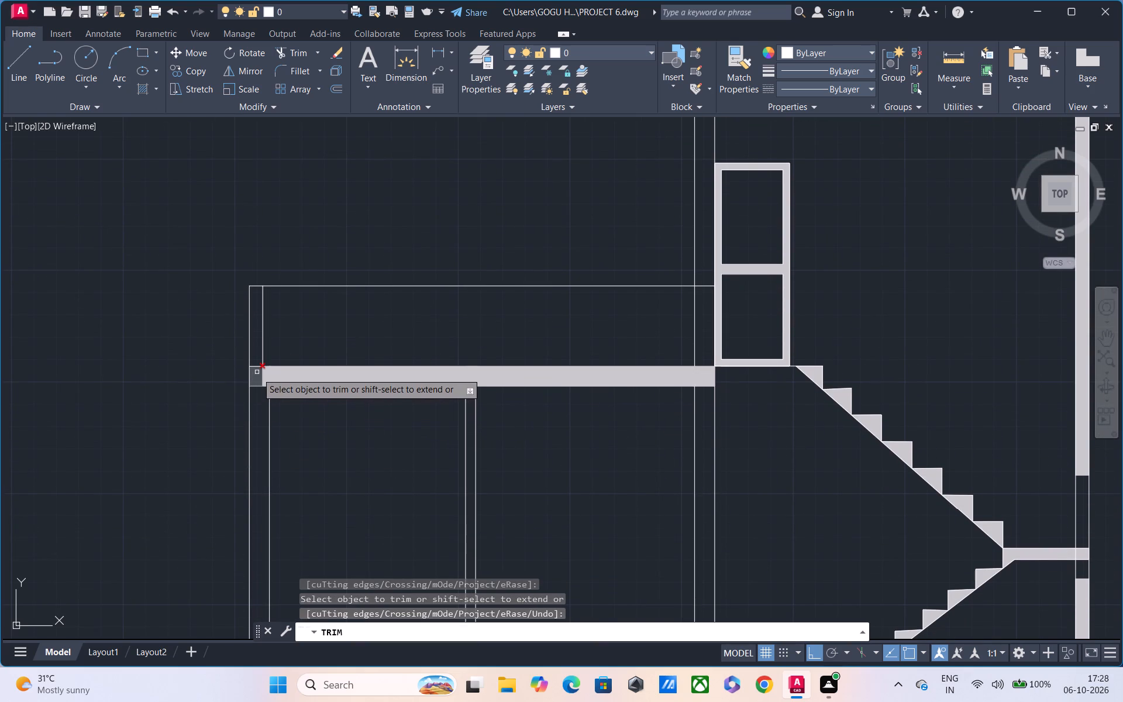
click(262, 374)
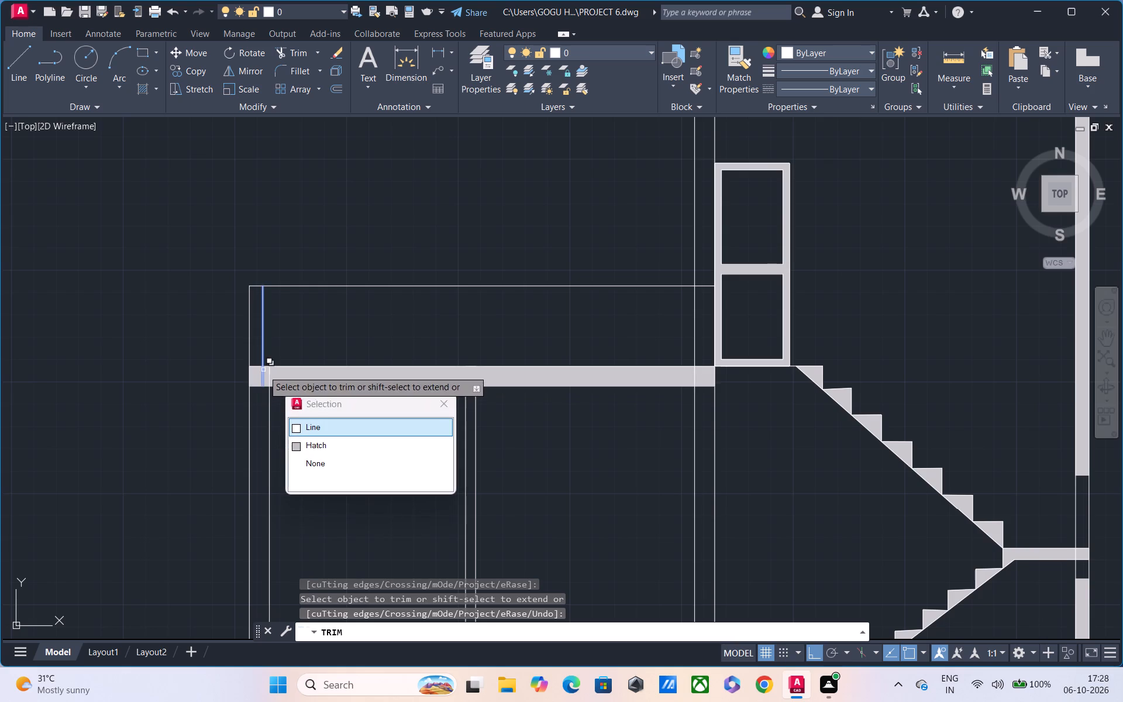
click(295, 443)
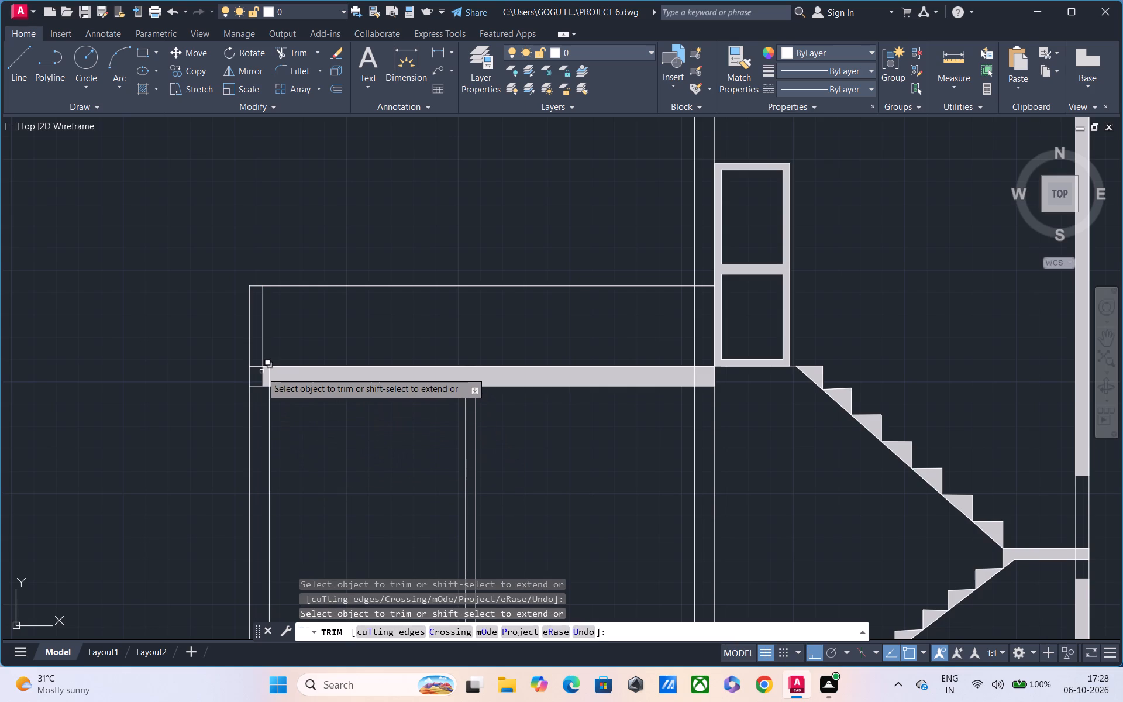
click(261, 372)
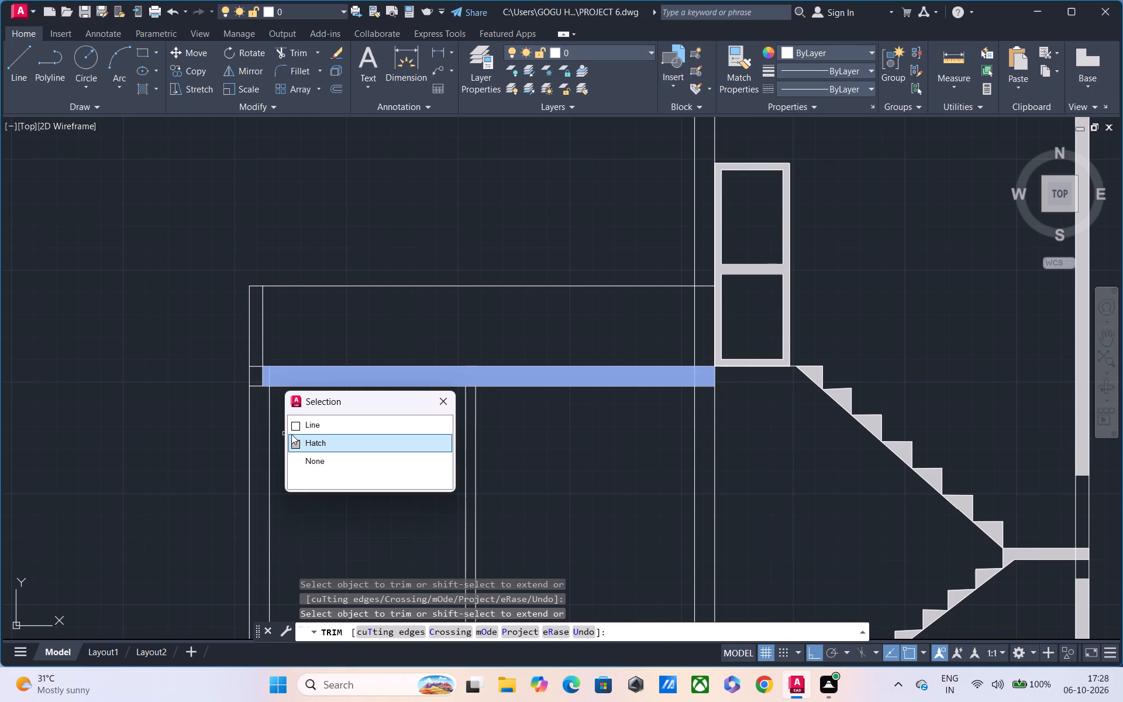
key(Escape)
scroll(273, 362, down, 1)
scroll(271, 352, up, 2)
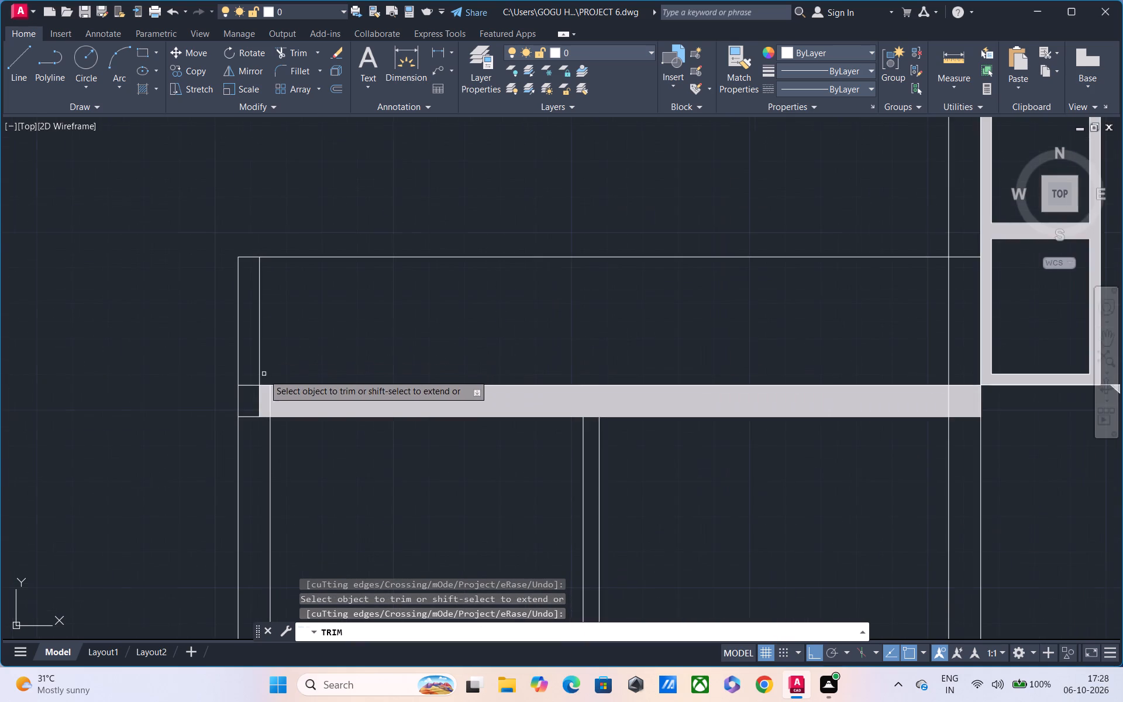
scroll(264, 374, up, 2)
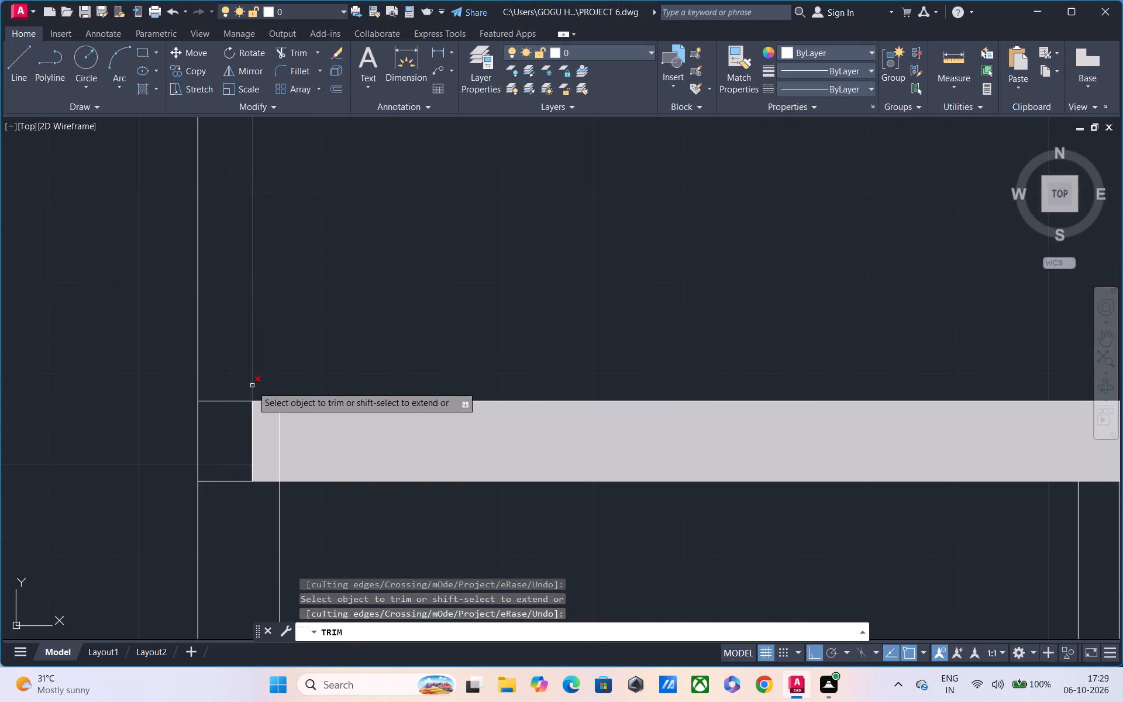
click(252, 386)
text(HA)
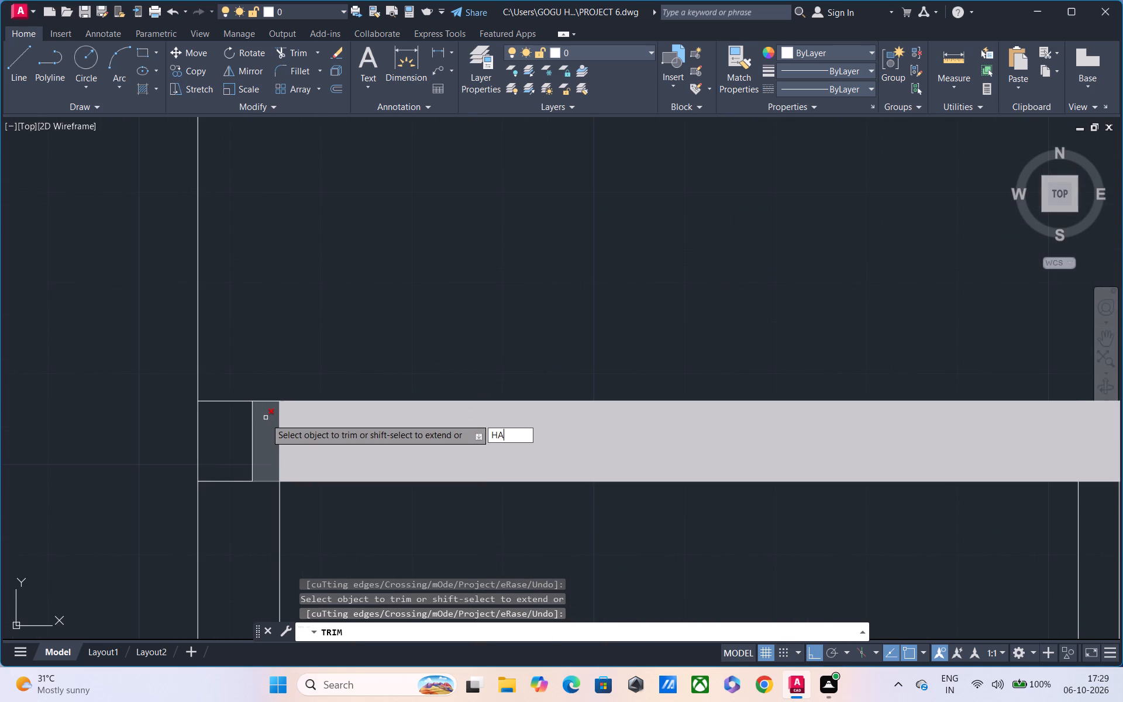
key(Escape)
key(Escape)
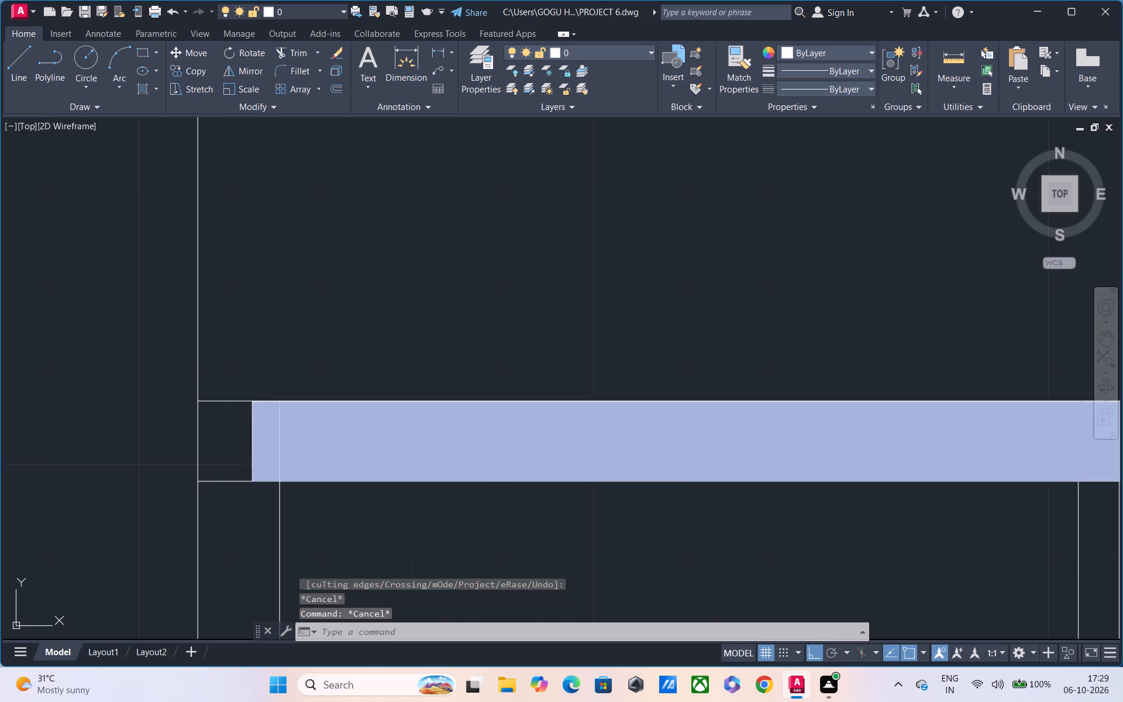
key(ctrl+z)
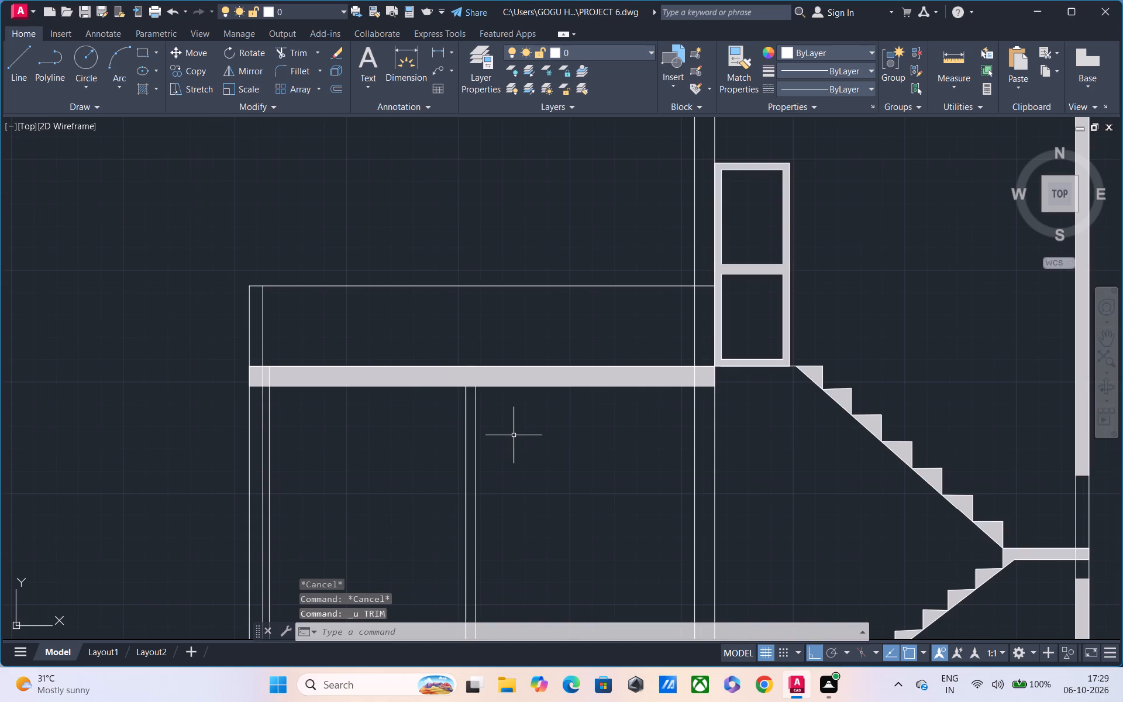
Undo the 6" offset of the outer wall's exterior line.
key(ctrl+z)
Draw a vertical line about 3' high from the roof slab's top to the parapet's top line, just inside the outer end.
text(L)
key(space)
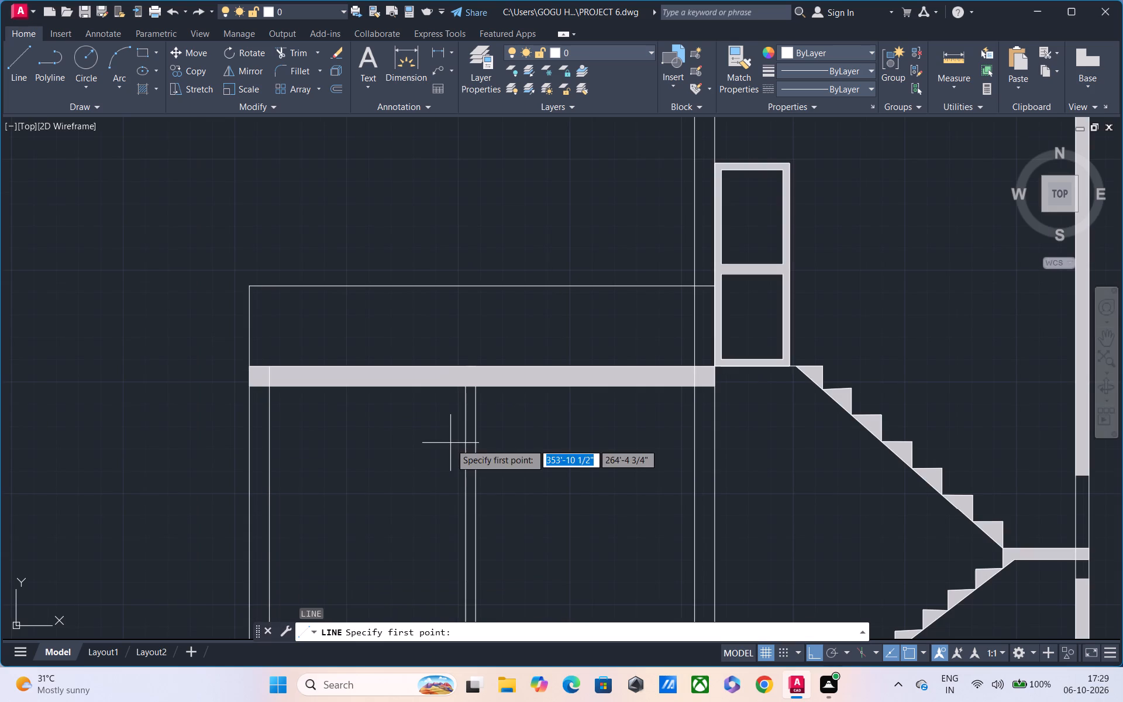
scroll(252, 369, up, 2)
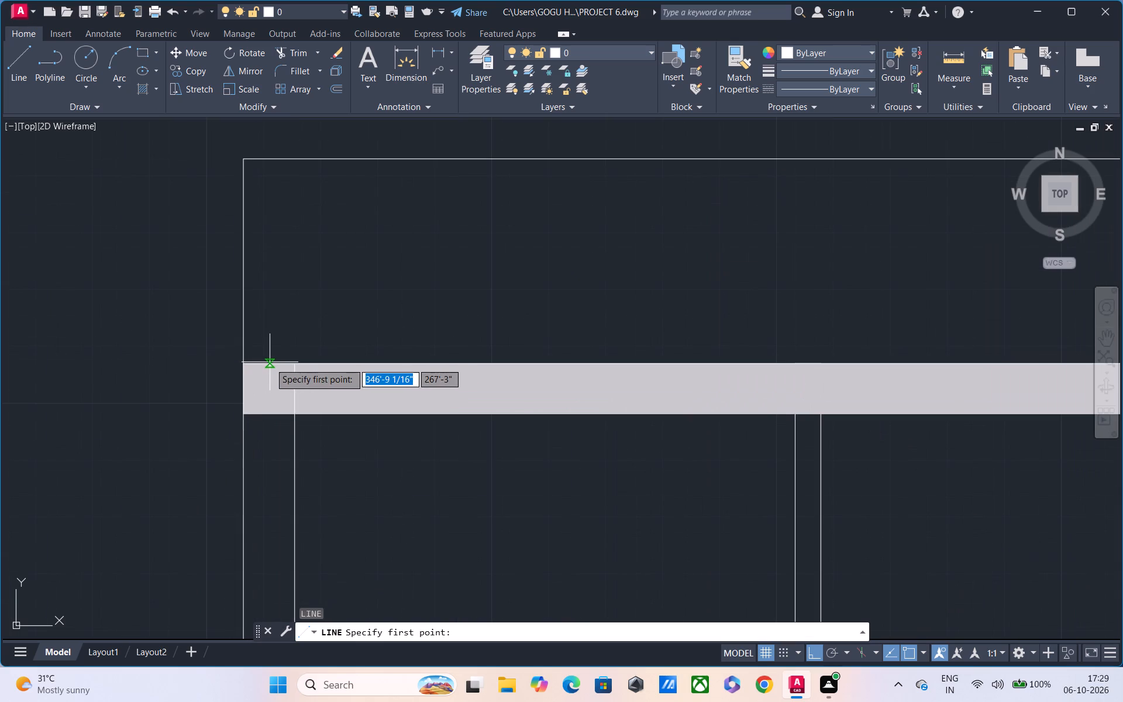
click(270, 363)
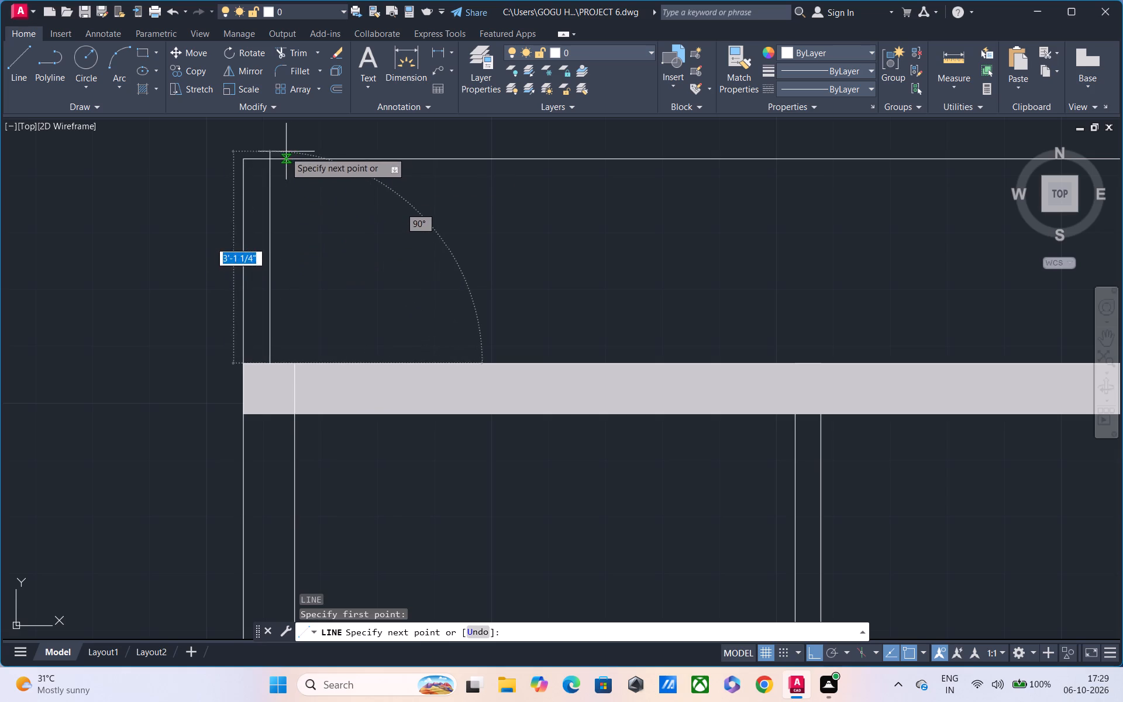
click(267, 159)
key(Escape)
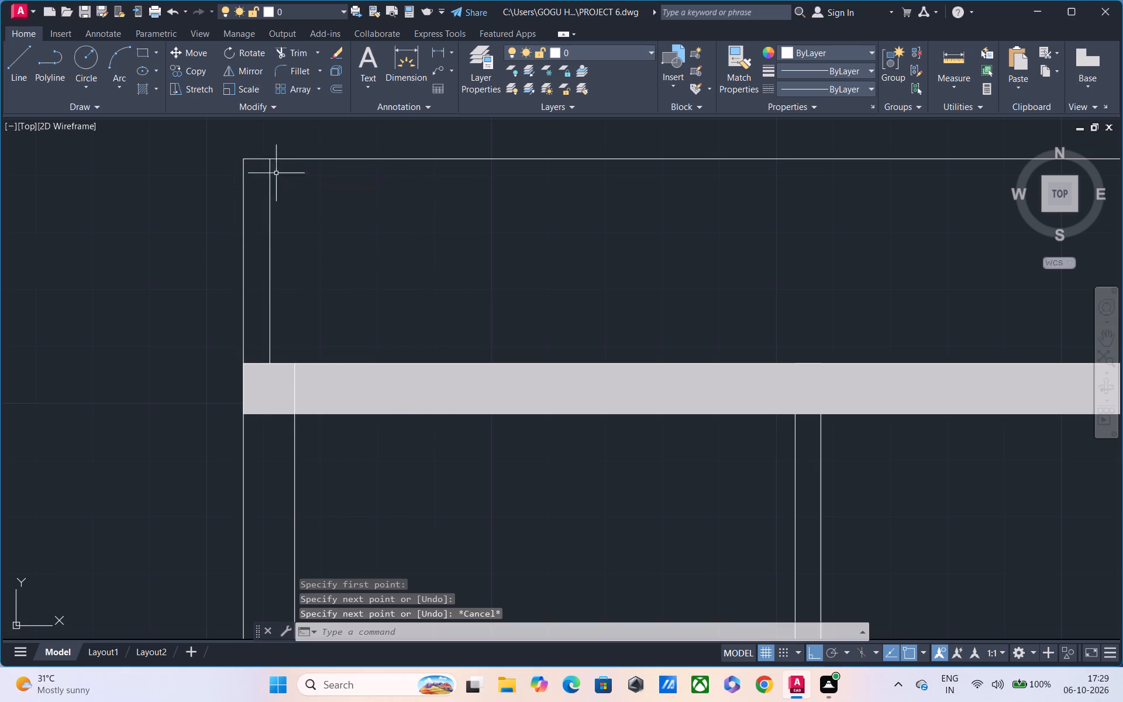
Offset the new vertical parapet line successively by 6" towards the stair tower to add five evenly spaced lines.
text(O)
key(space)
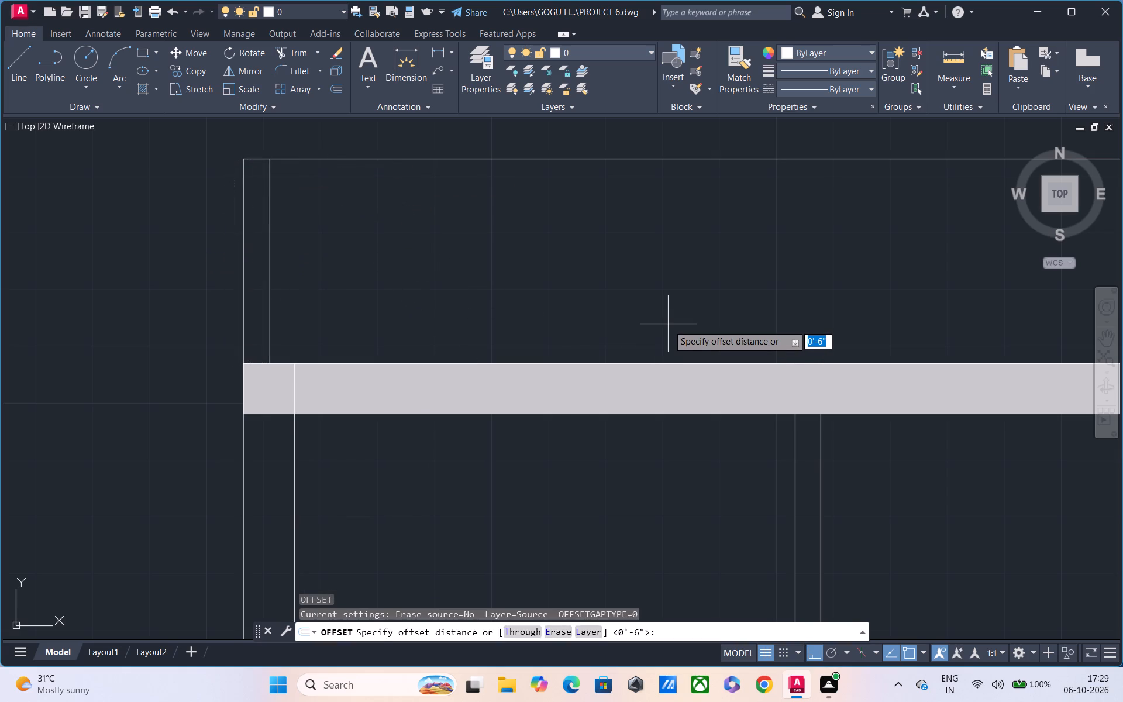
key(Return)
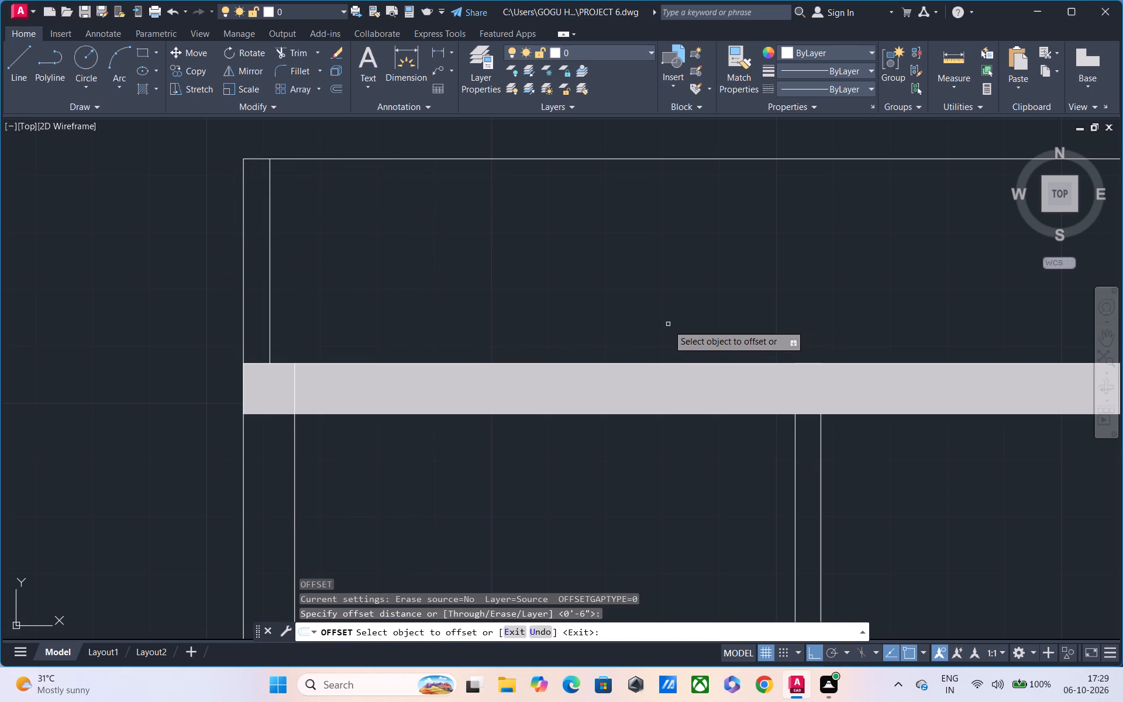
click(270, 273)
click(308, 279)
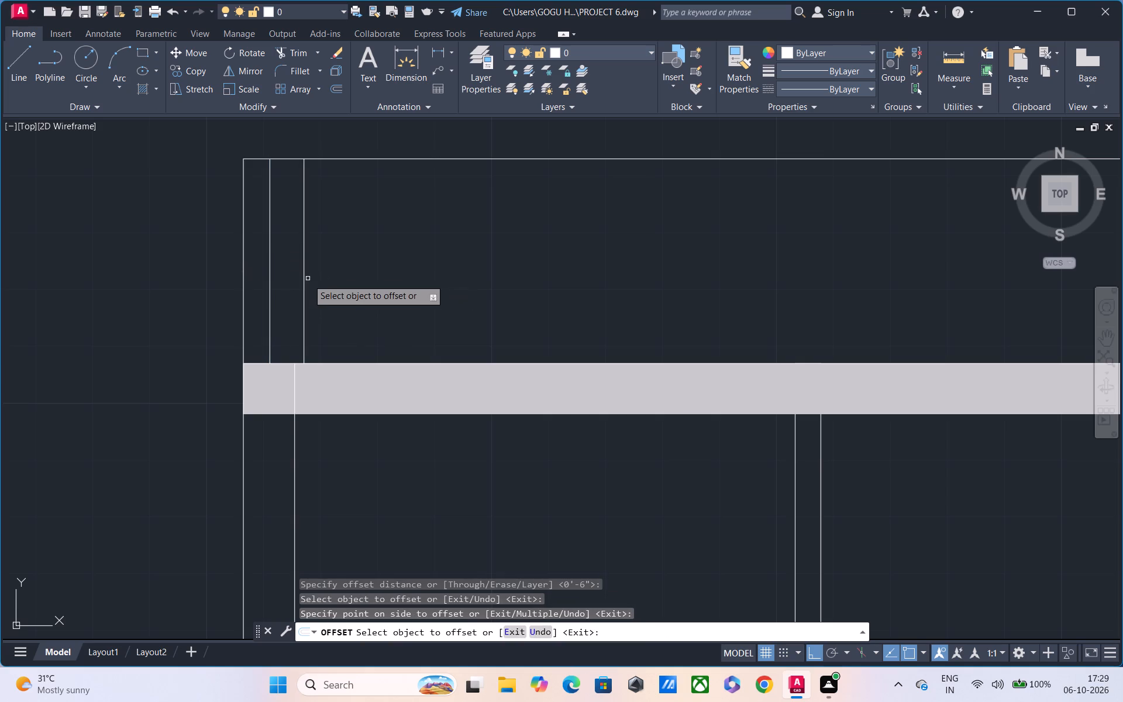
click(304, 295)
click(350, 302)
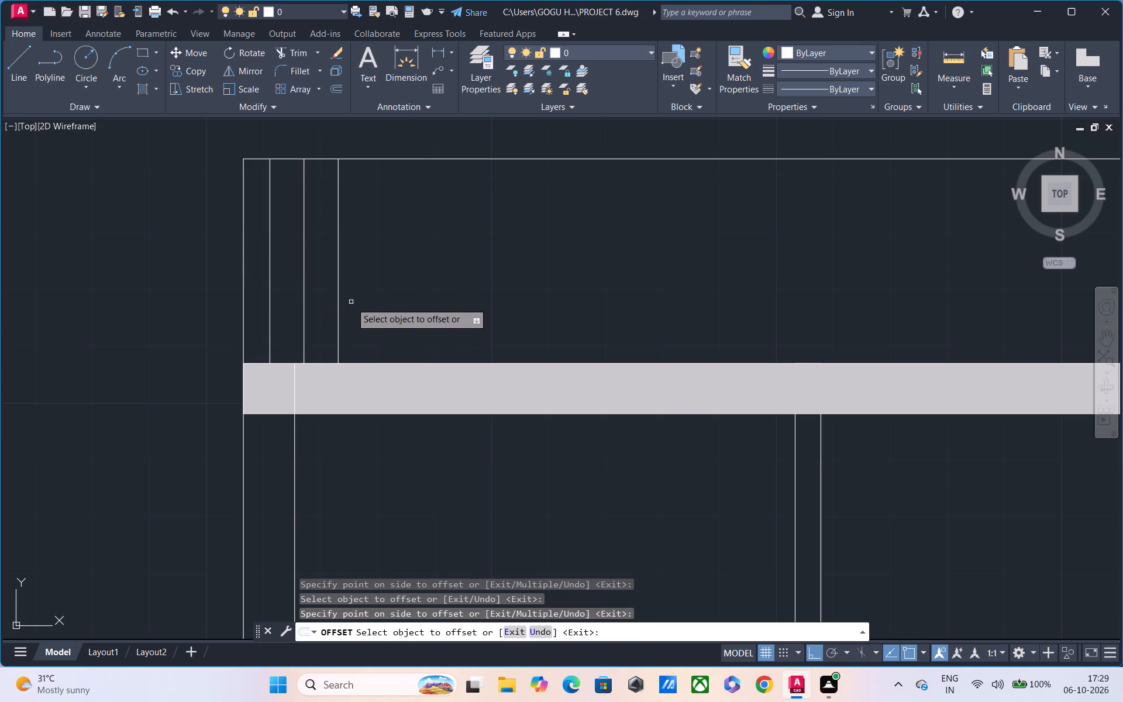
click(338, 287)
click(363, 292)
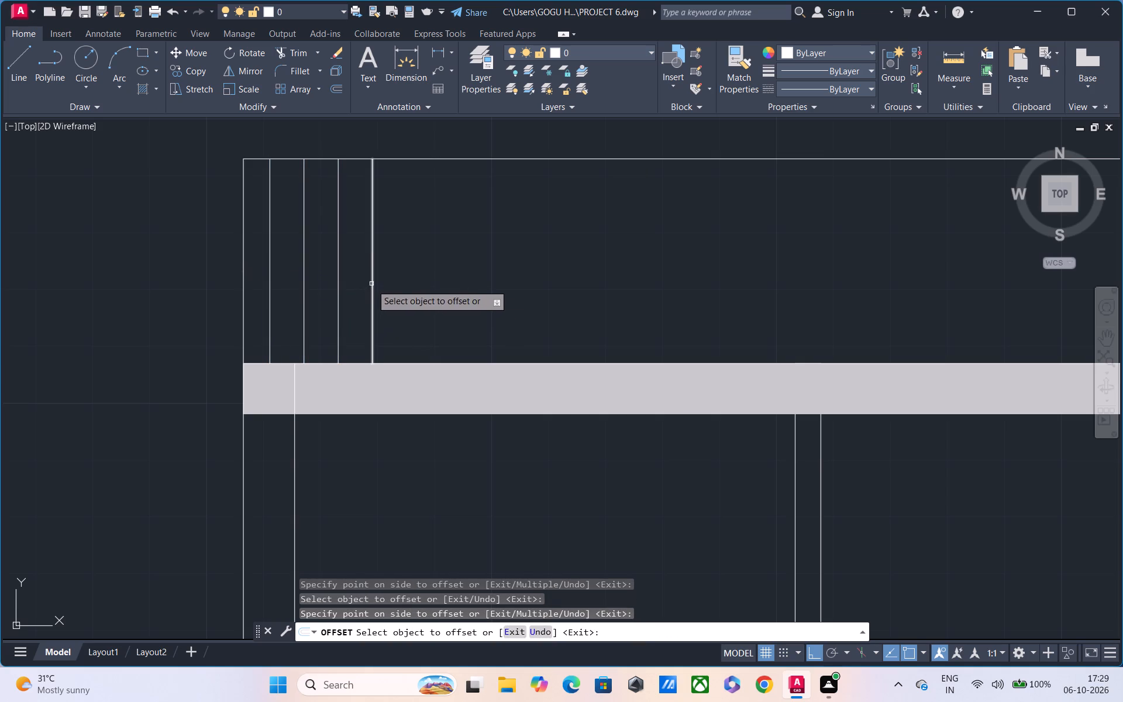
click(371, 284)
click(389, 285)
click(406, 278)
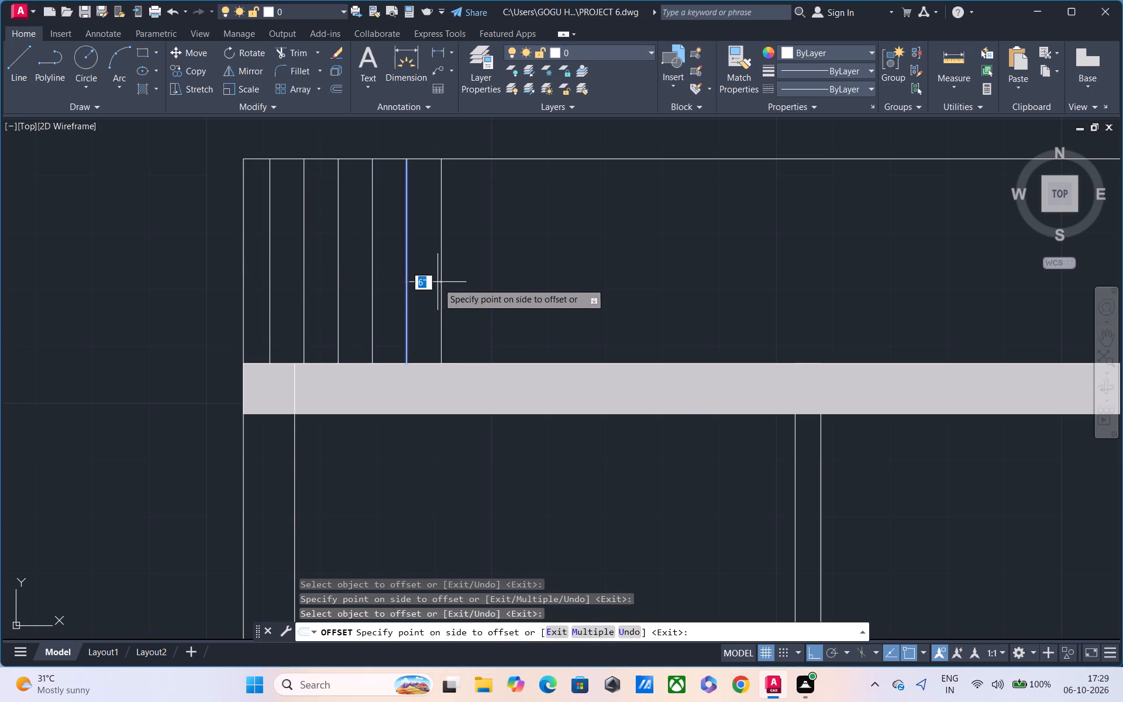
click(438, 283)
Continue the 6" offsets along the parapet from the last vertical line, adding six more lines.
click(440, 294)
click(476, 298)
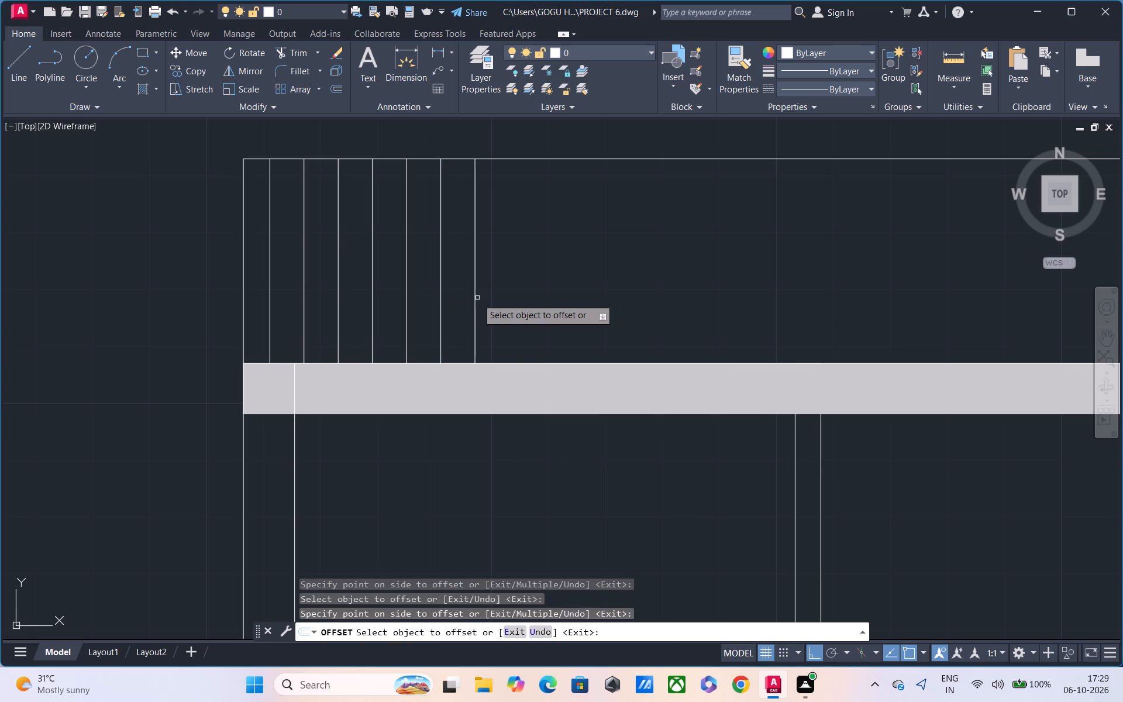
click(476, 299)
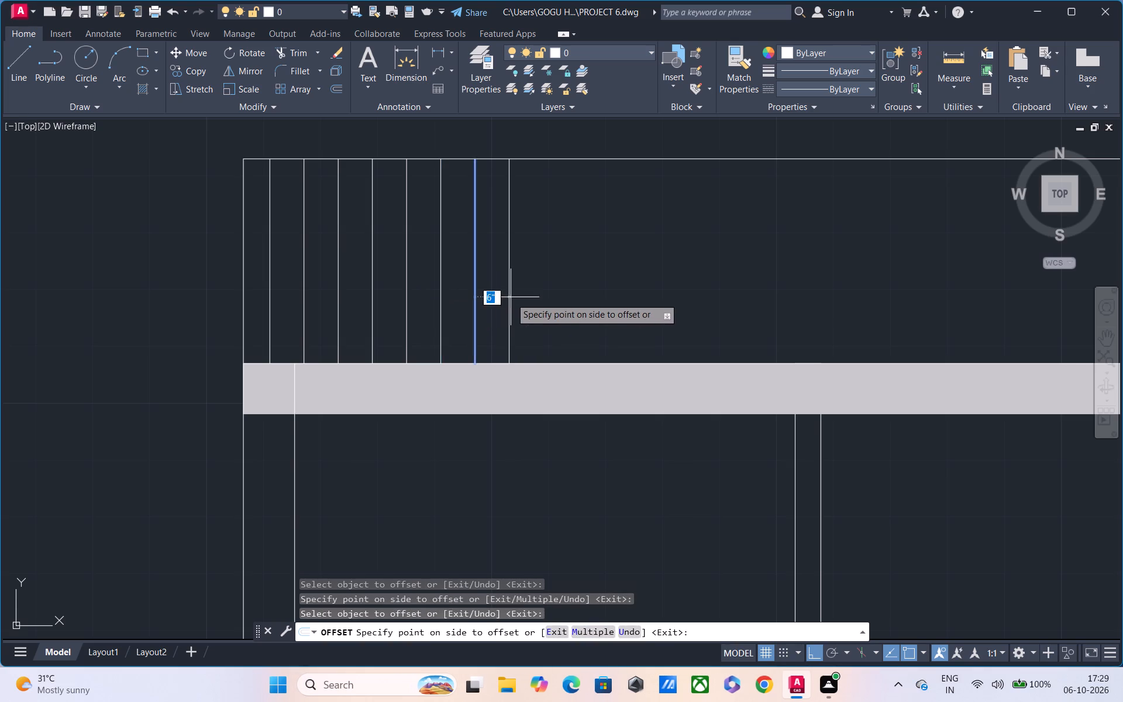
click(511, 298)
click(514, 293)
click(509, 295)
click(537, 297)
click(543, 297)
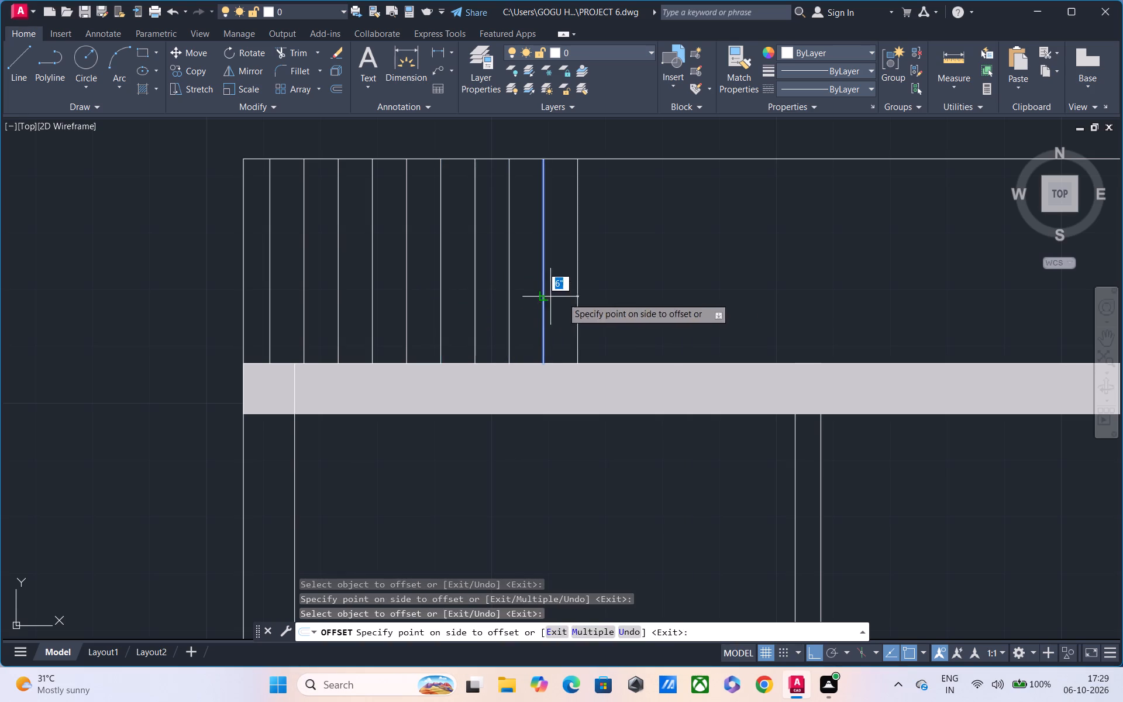
click(610, 297)
click(579, 316)
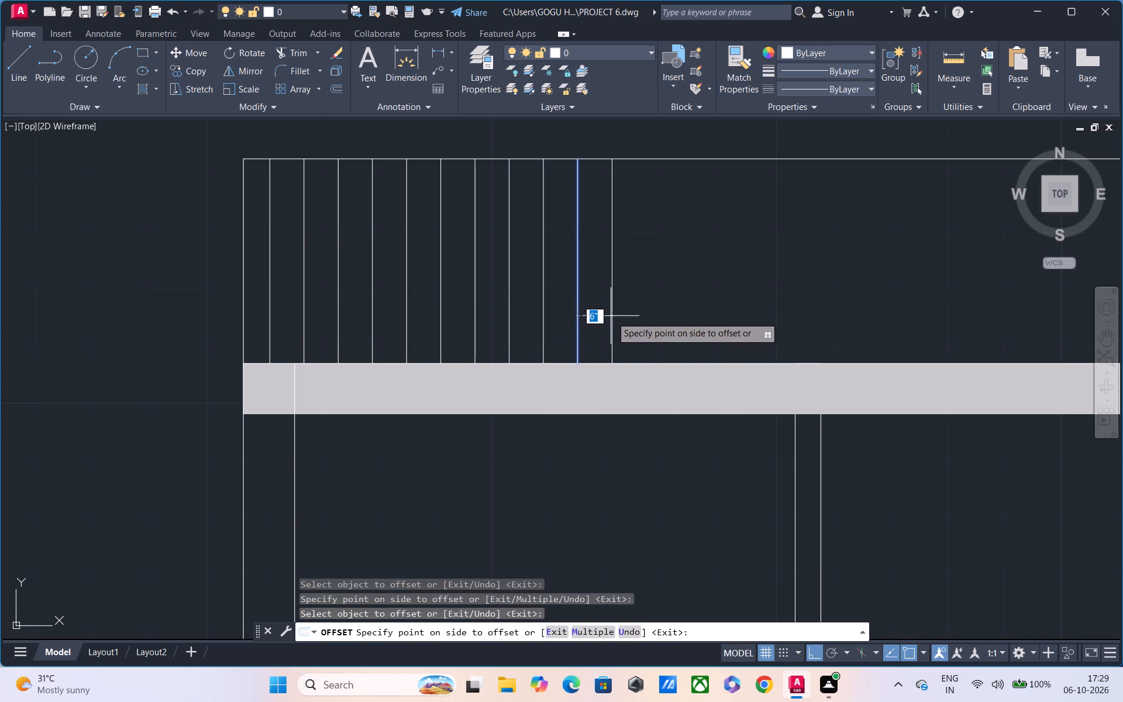
click(611, 316)
click(616, 316)
click(612, 322)
click(676, 321)
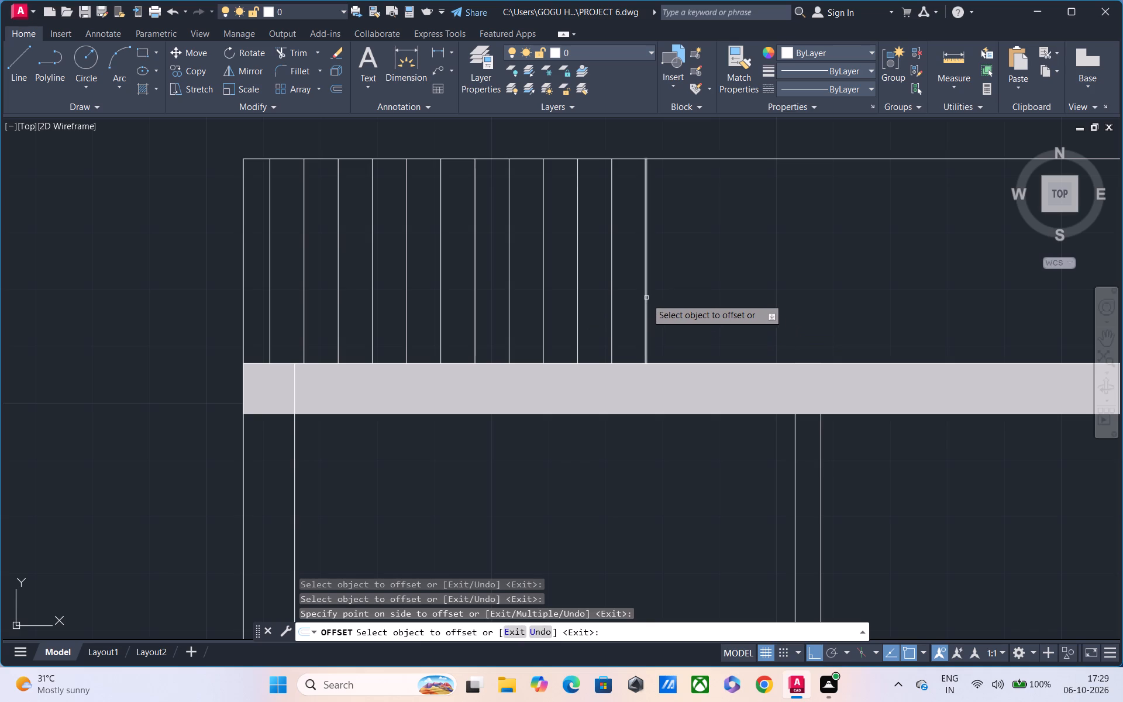
Add six more vertical parapet lines at 6" offsets, reaching just past the partition wall below.
click(646, 298)
click(697, 298)
click(682, 302)
click(701, 304)
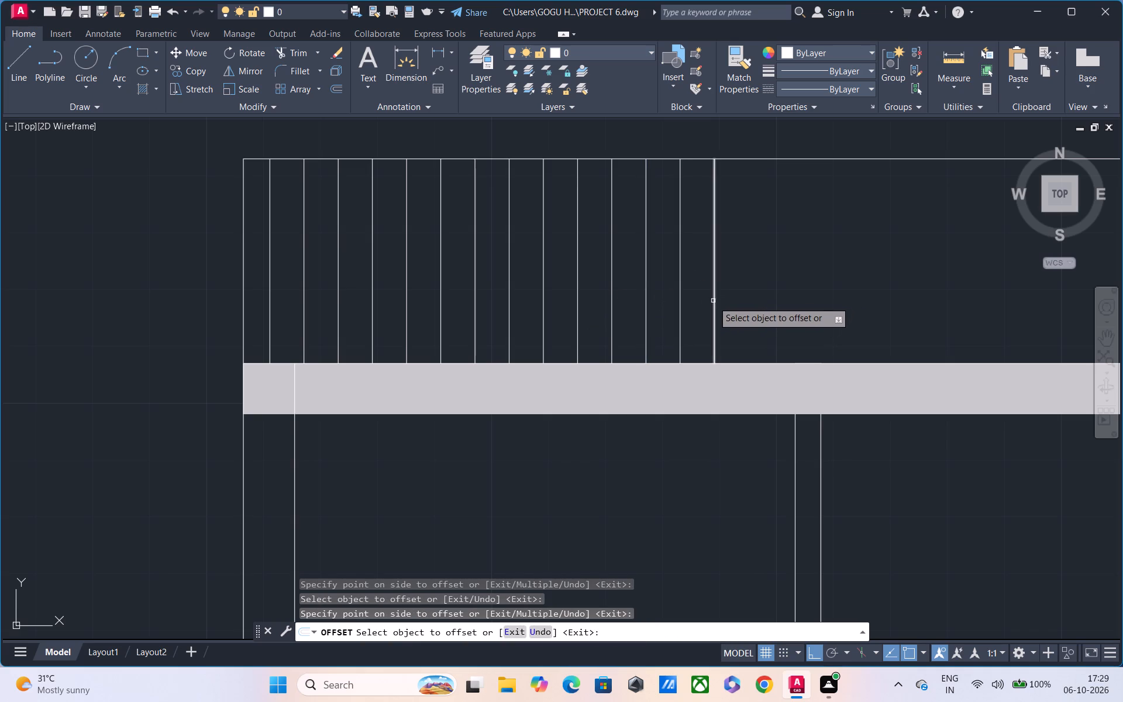
click(713, 301)
click(752, 301)
click(748, 307)
click(767, 309)
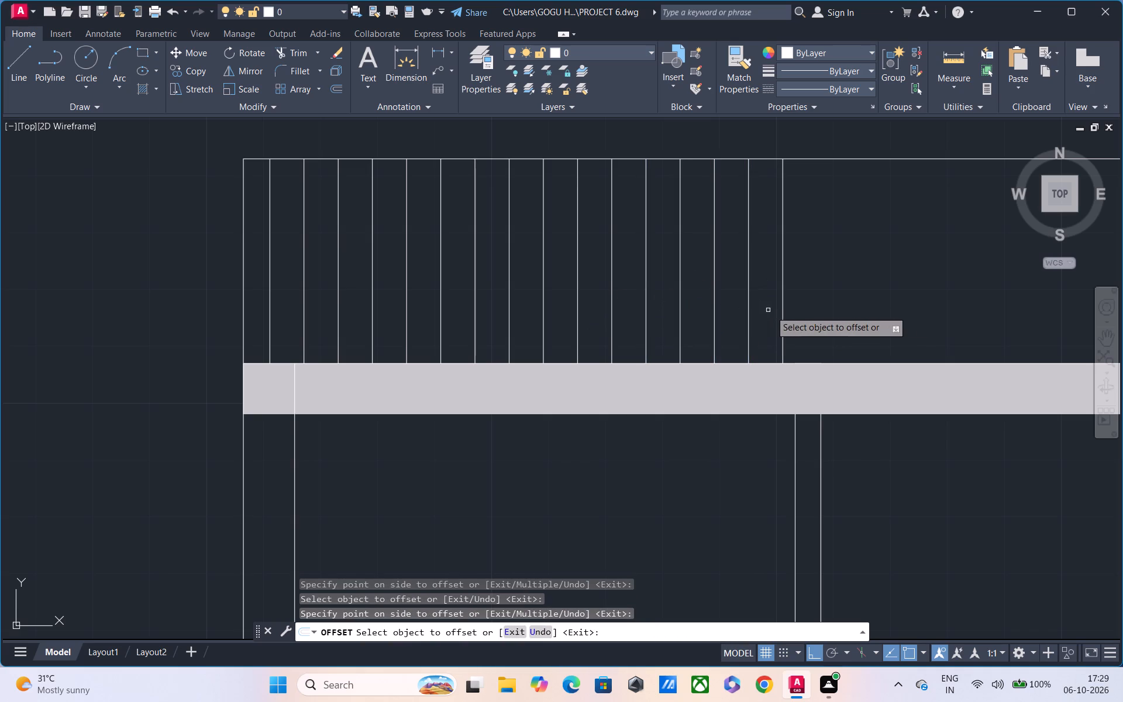
click(781, 327)
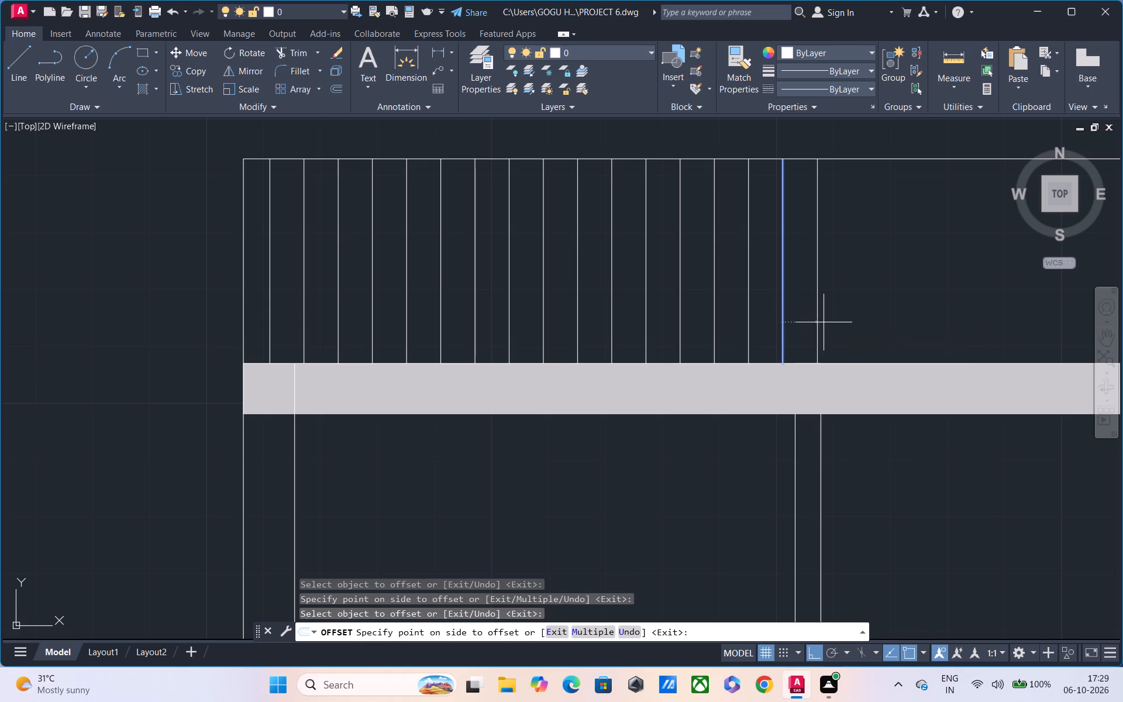
click(824, 323)
click(819, 330)
click(833, 328)
Offset three more vertical parapet lines at 6" spacing beyond the partition wall, towards the stair tower.
middle_drag(845, 317, 843, 316)
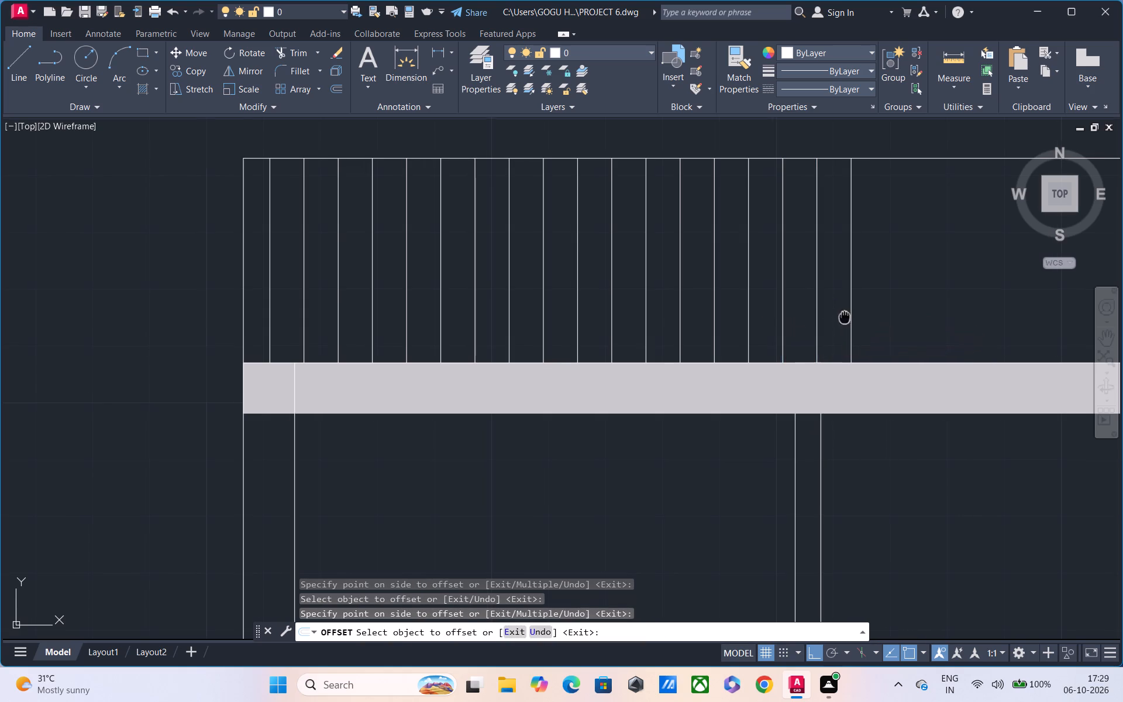
middle_drag(843, 316, 611, 343)
scroll(609, 342, down, 1)
click(616, 321)
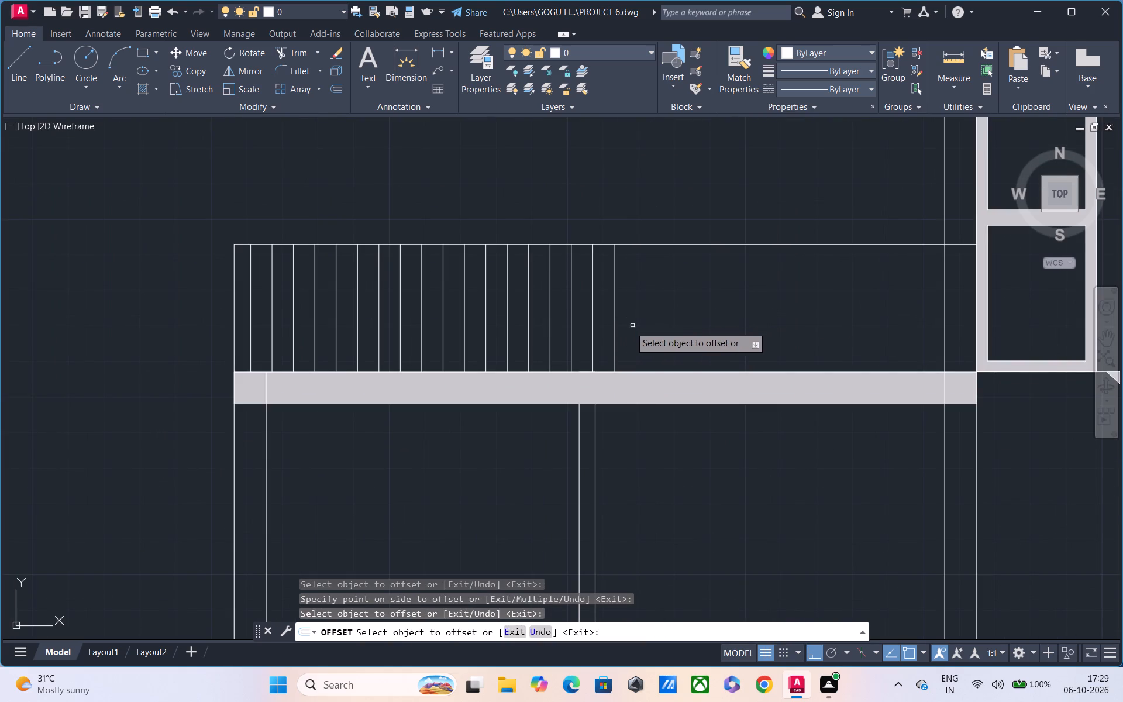
click(612, 340)
click(616, 341)
click(657, 339)
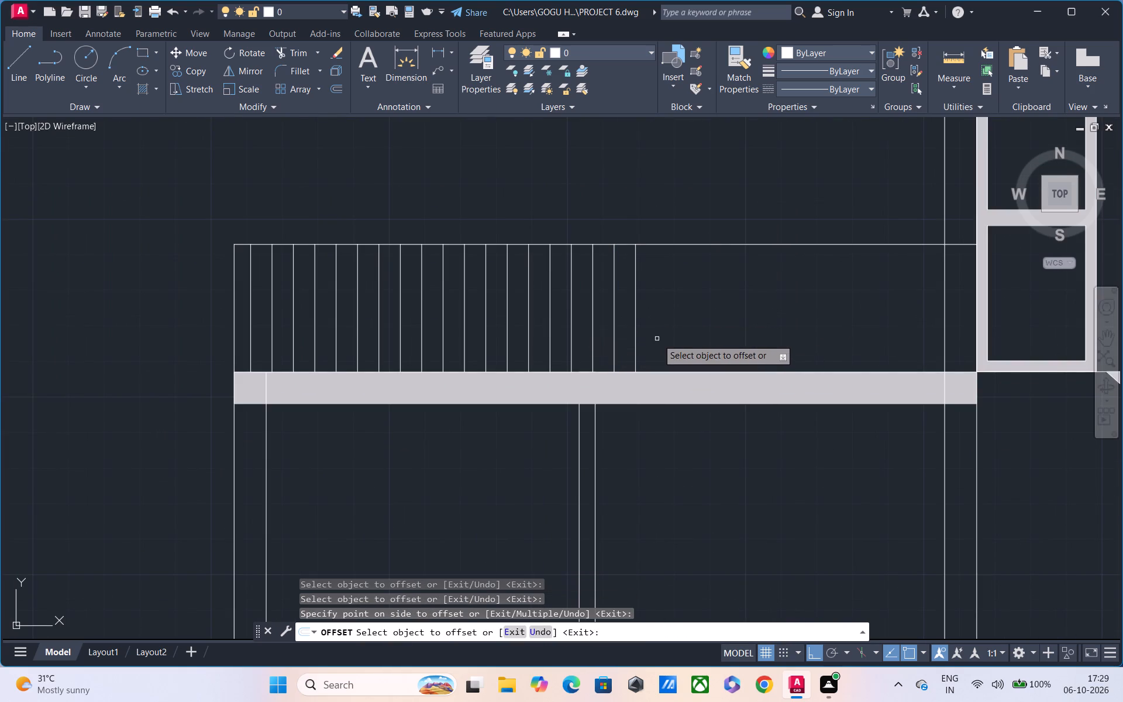
click(636, 349)
click(657, 347)
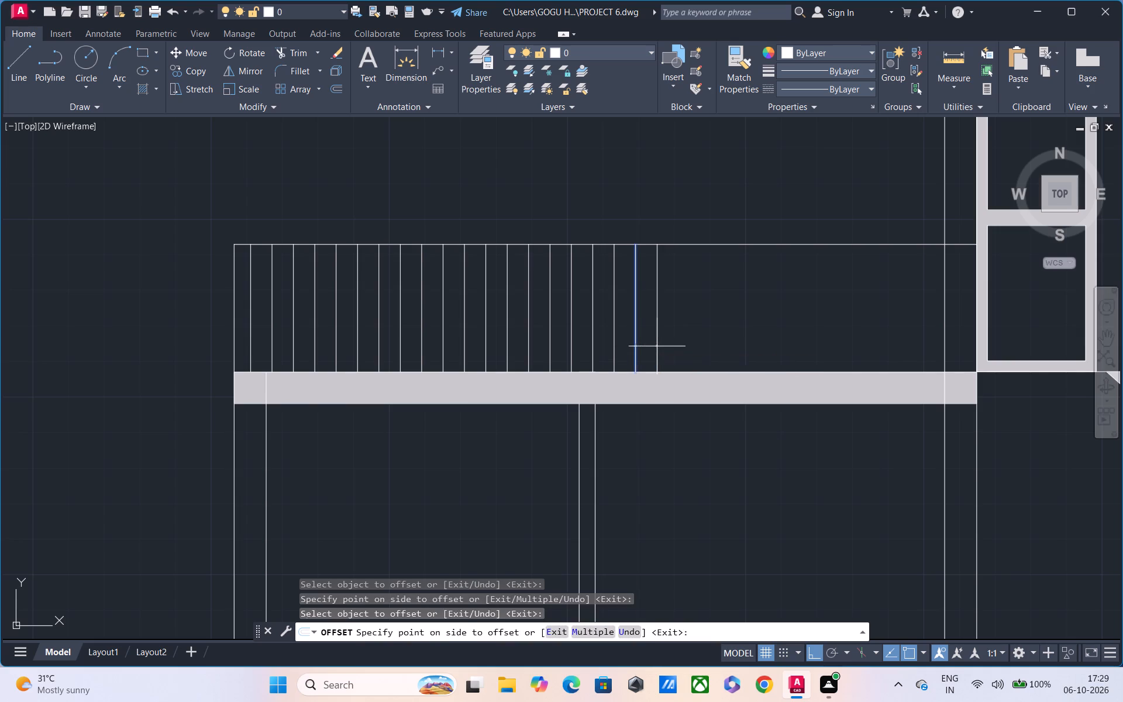
click(657, 346)
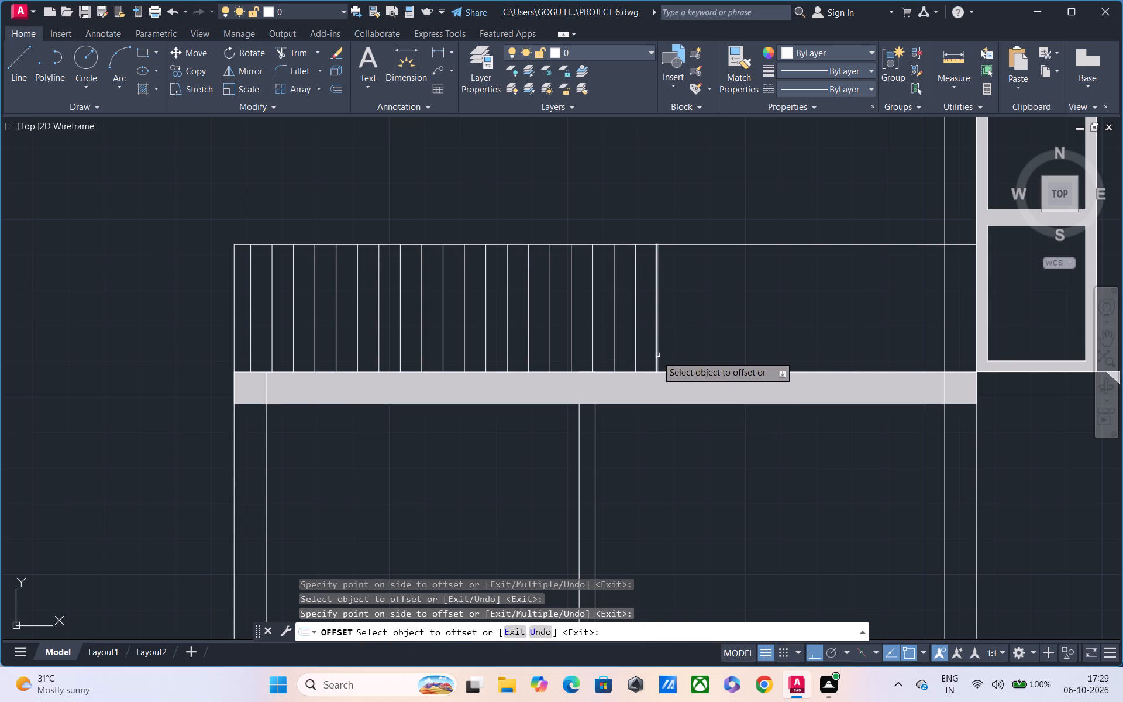
click(656, 356)
click(672, 347)
click(681, 340)
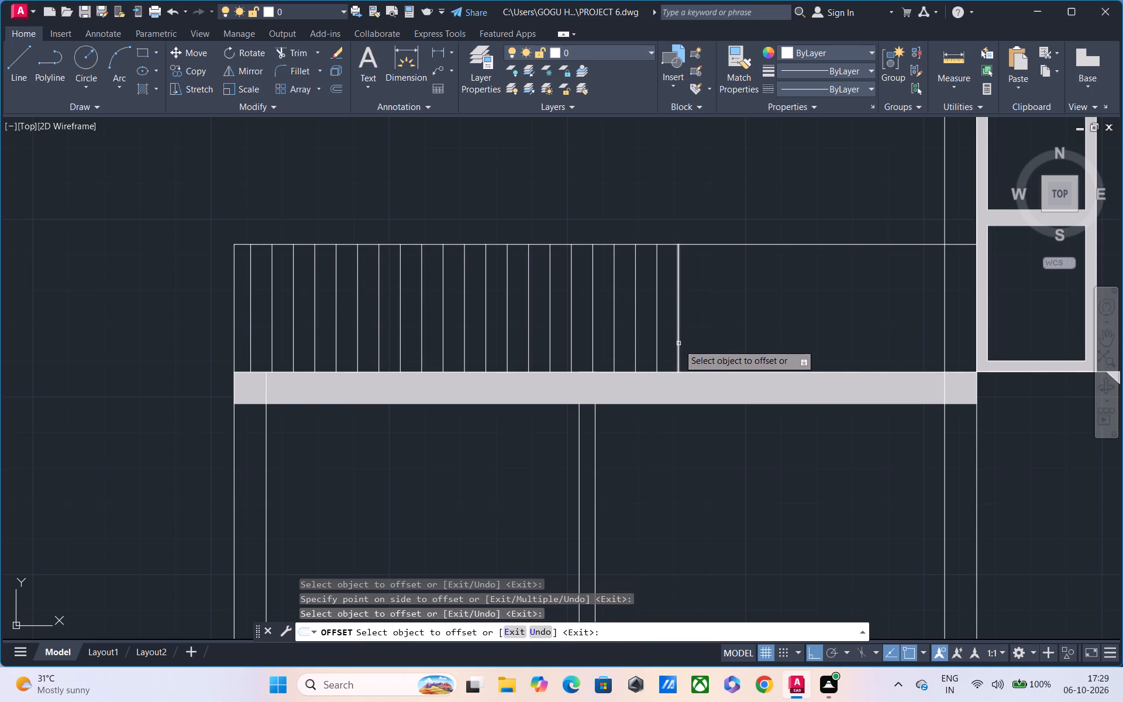
Continue the 6" spacing towards the stair tower with six more offset vertical parapet lines.
click(678, 344)
click(712, 343)
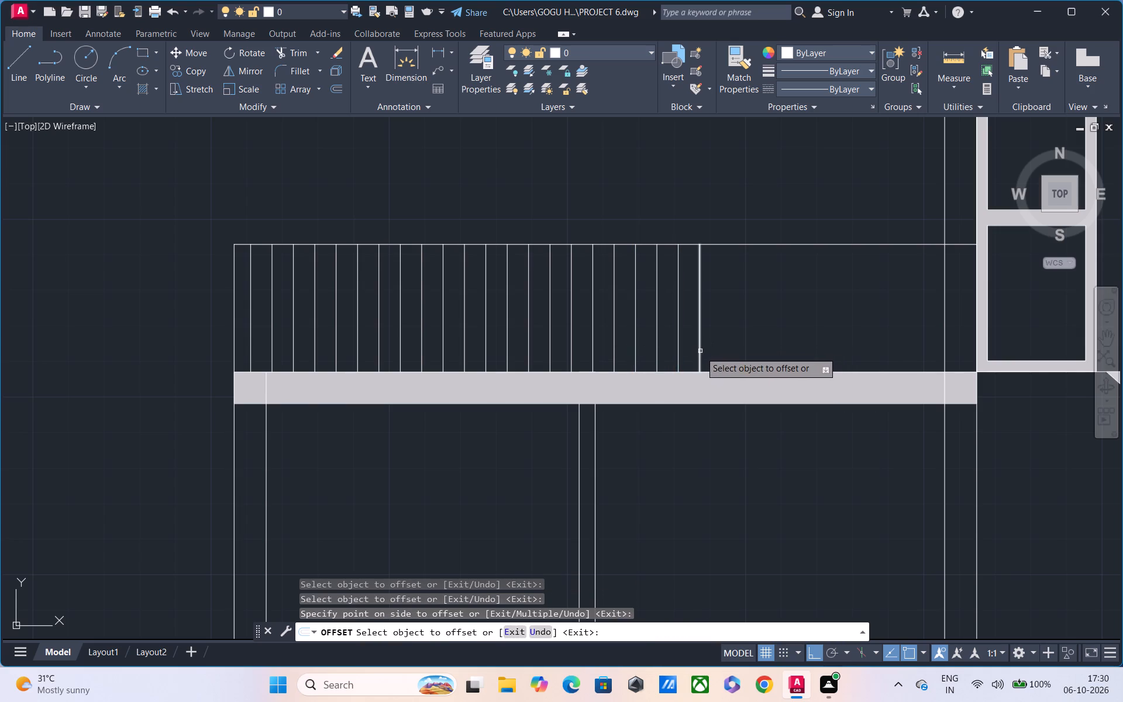
click(700, 352)
click(714, 345)
click(722, 338)
click(746, 337)
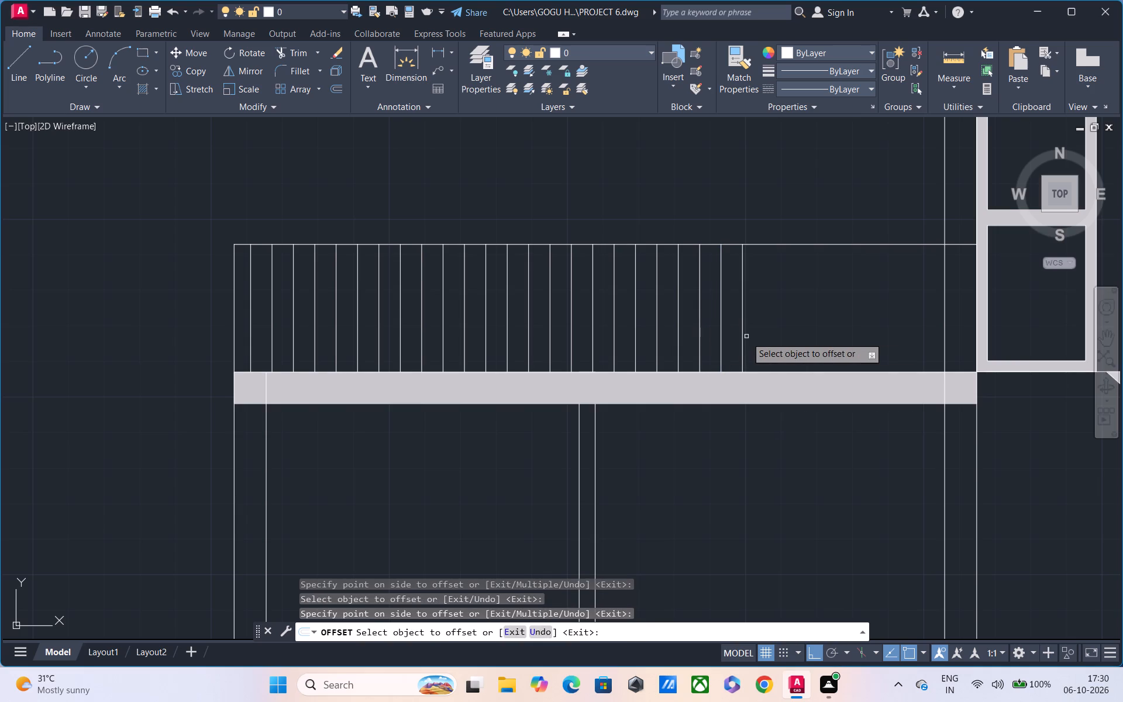
click(744, 333)
click(754, 328)
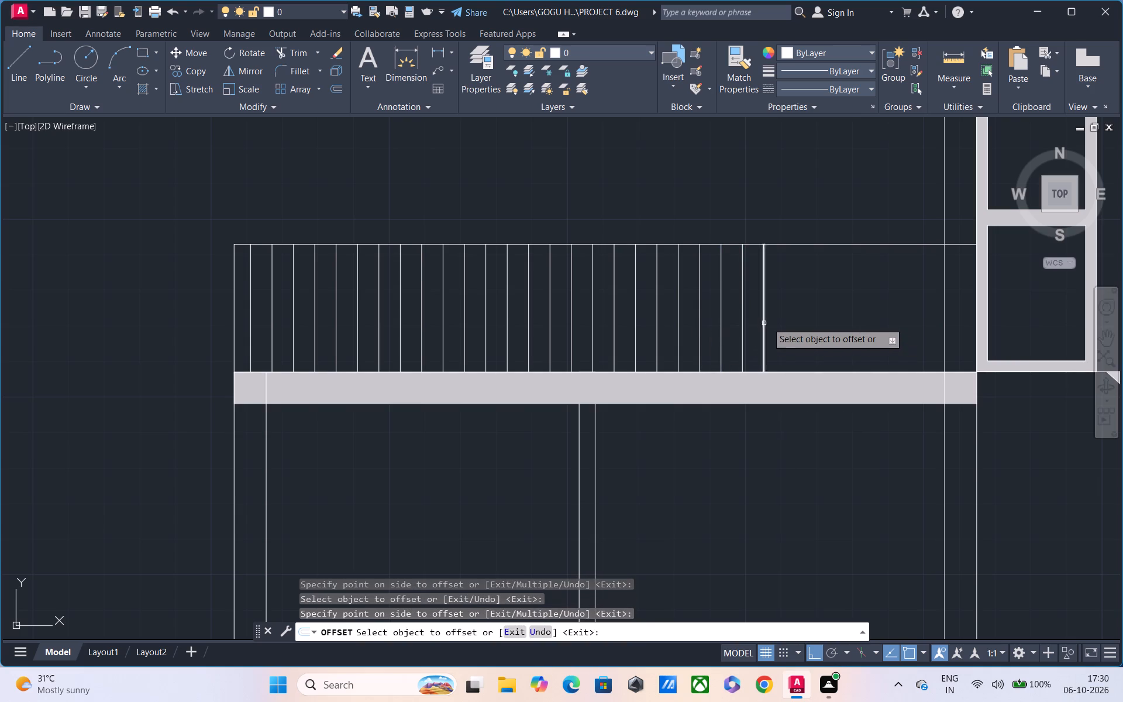
click(764, 324)
click(773, 324)
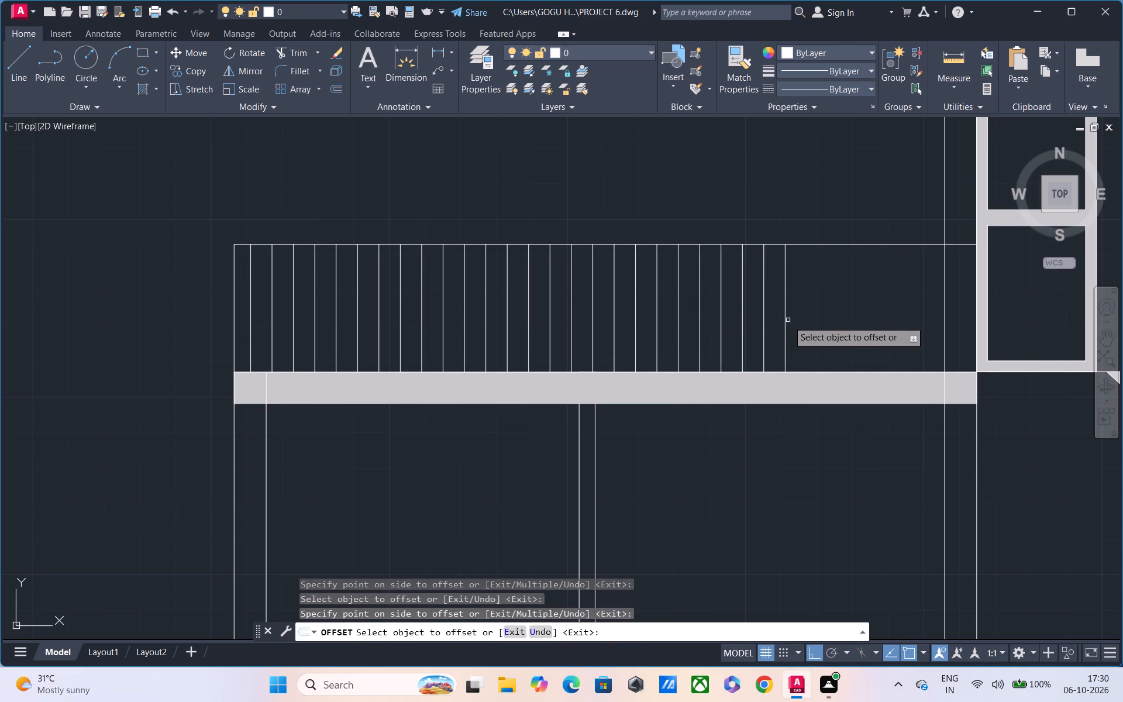
click(788, 321)
click(786, 322)
click(823, 322)
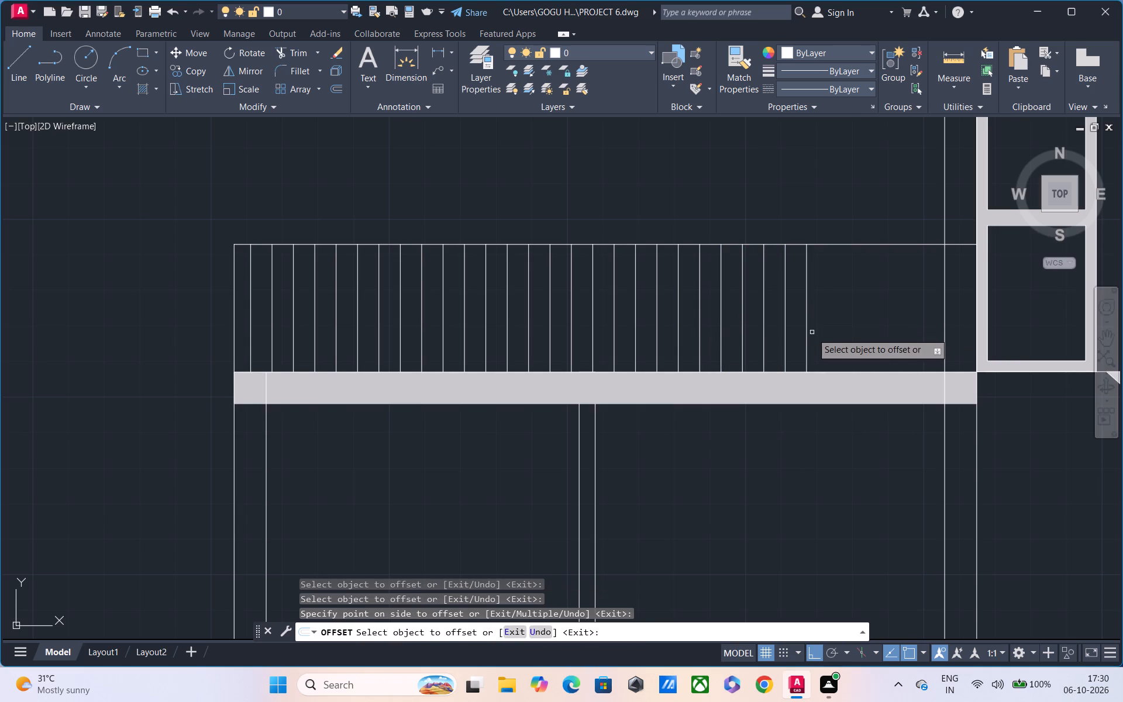
Offset the last six vertical parapet lines at 6" spacing up to the stair-tower wall, completing the row.
click(806, 338)
click(817, 331)
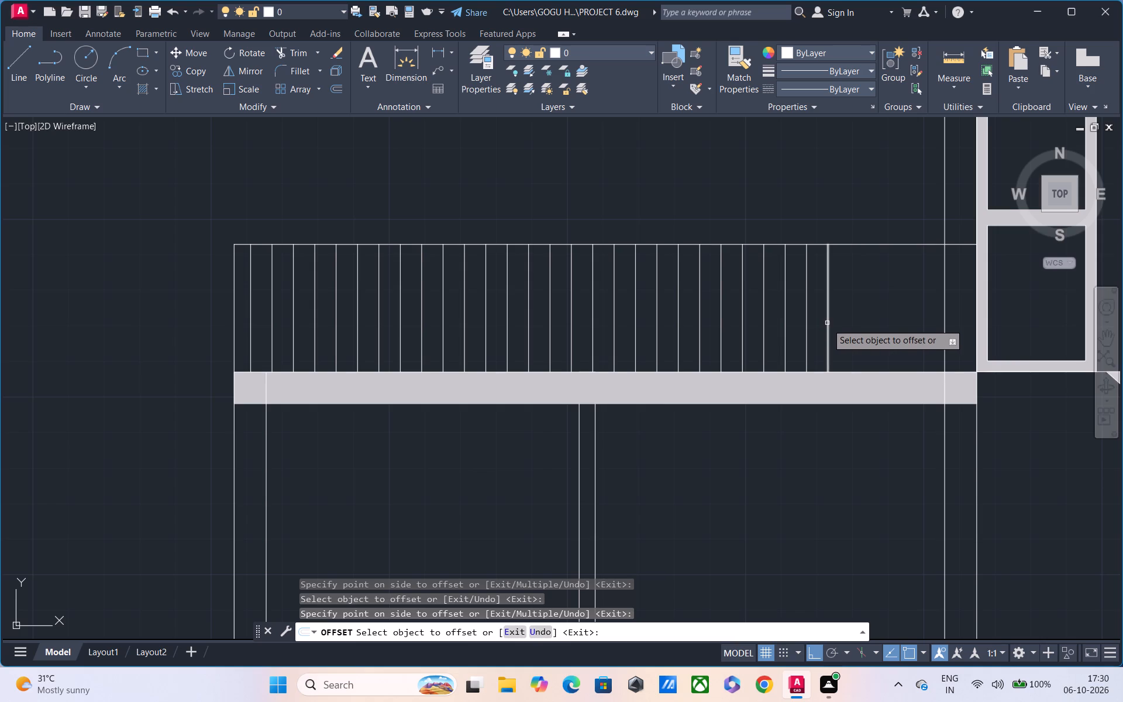
click(828, 323)
click(842, 317)
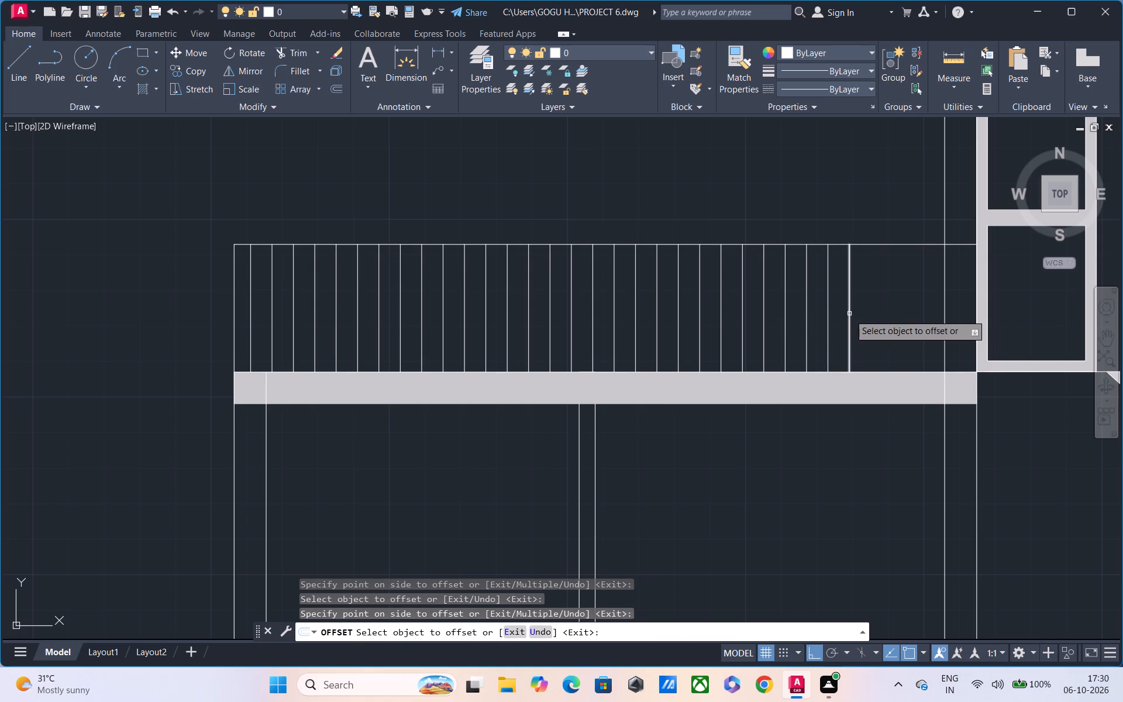
click(849, 314)
click(876, 314)
click(870, 319)
click(888, 319)
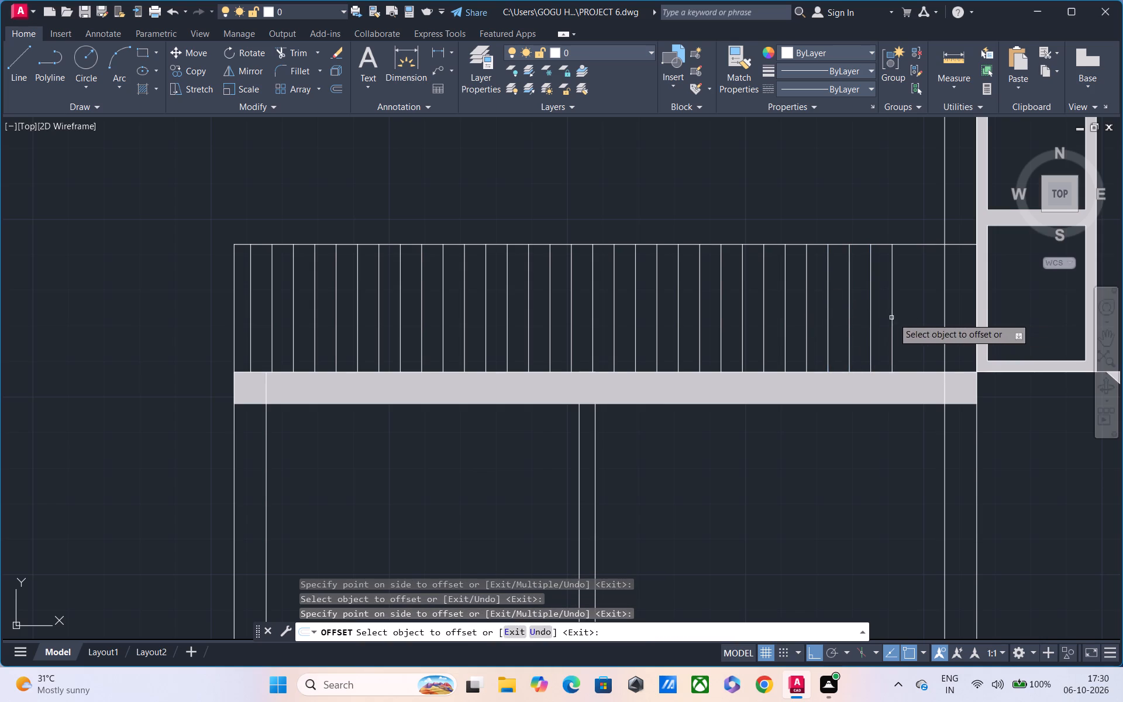
click(893, 322)
click(900, 321)
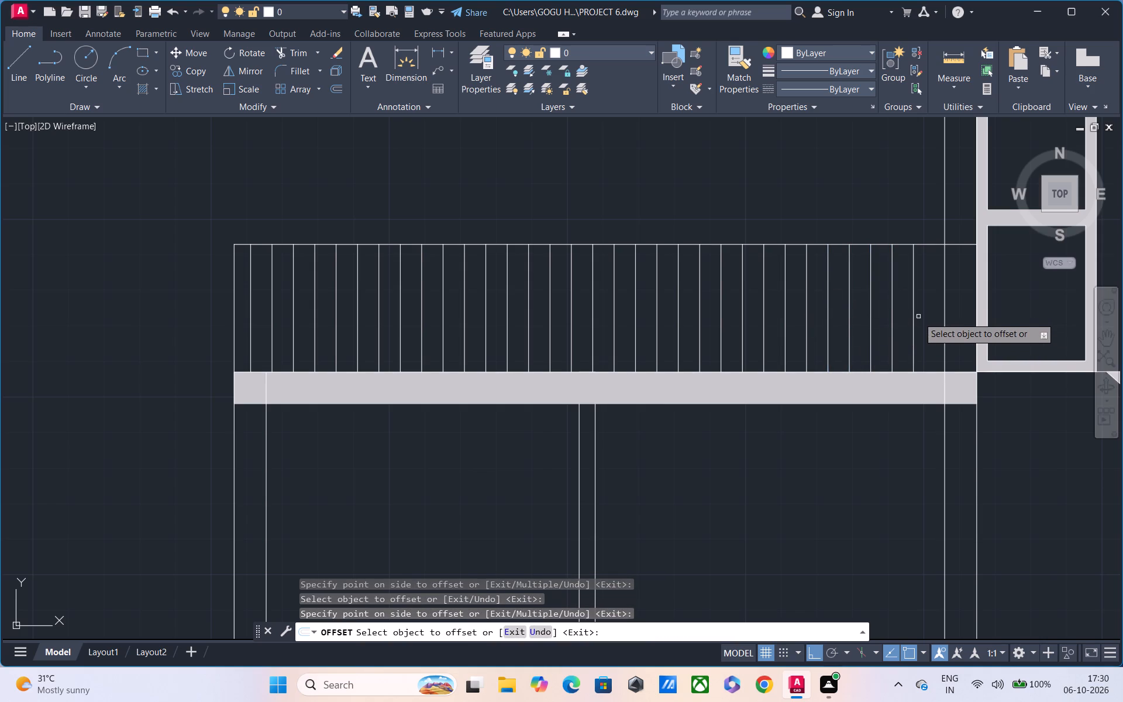
click(915, 320)
click(922, 319)
scroll(925, 316, down, 2)
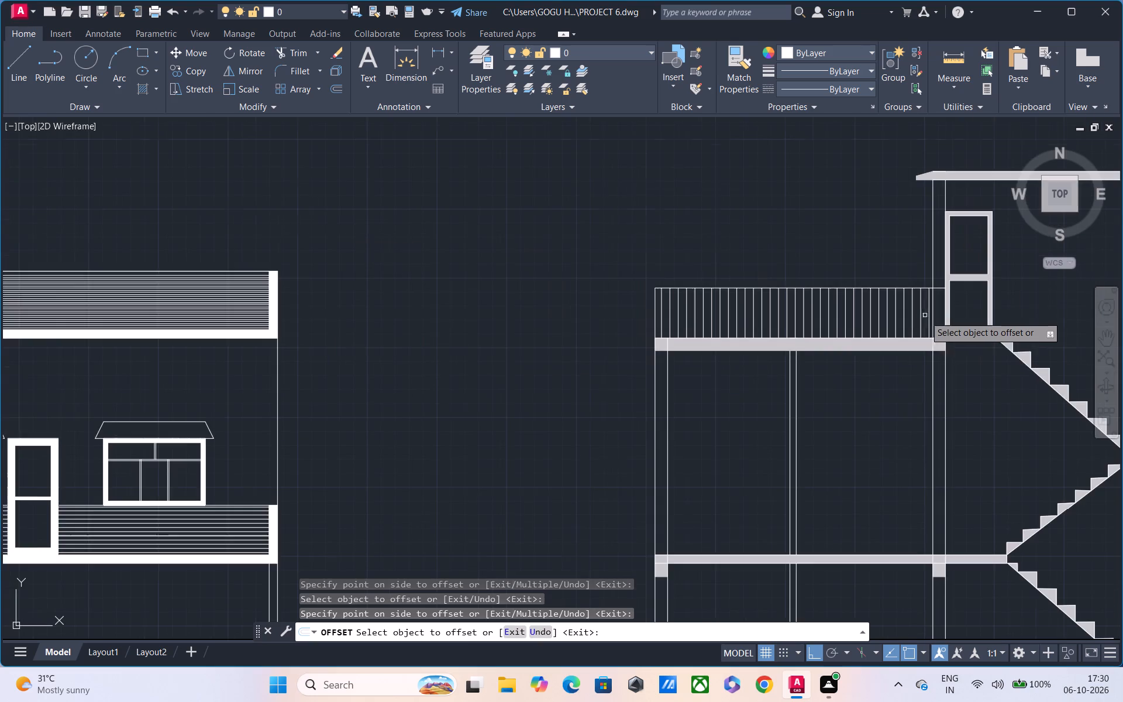
middle_drag(911, 329, 744, 343)
scroll(745, 339, down, 1)
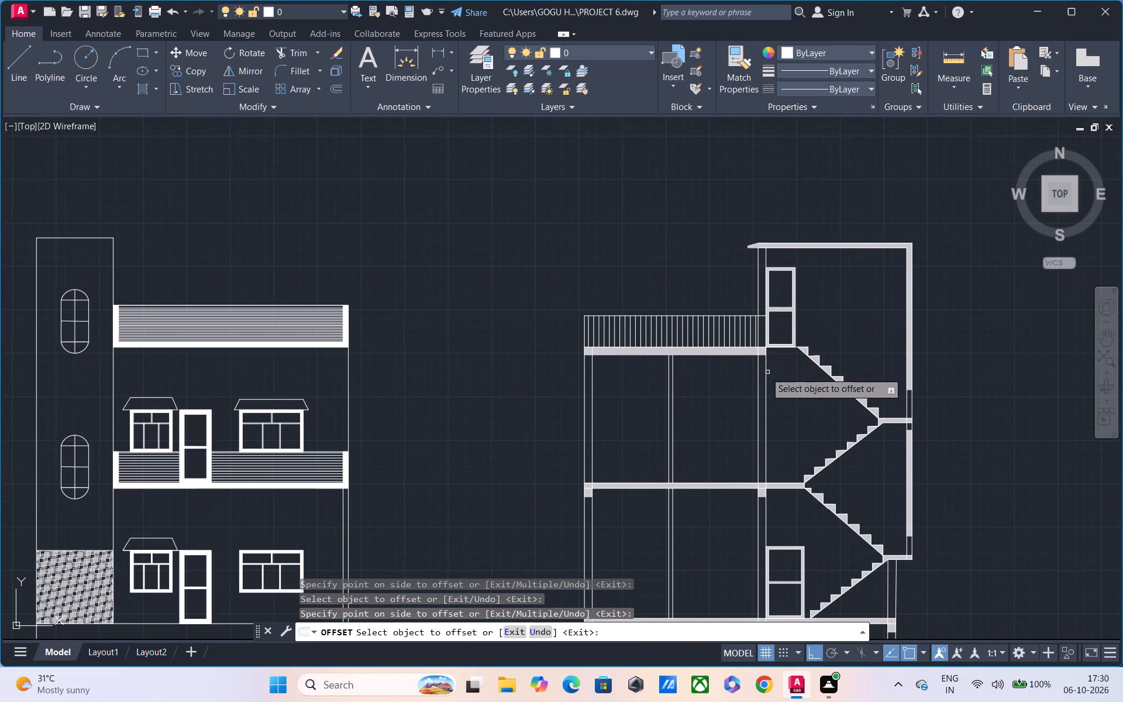
Trim the roof parapet's top line beyond its last vertical line, removing both pieces up to the stair-tower door frame.
middle_drag(728, 302, 715, 311)
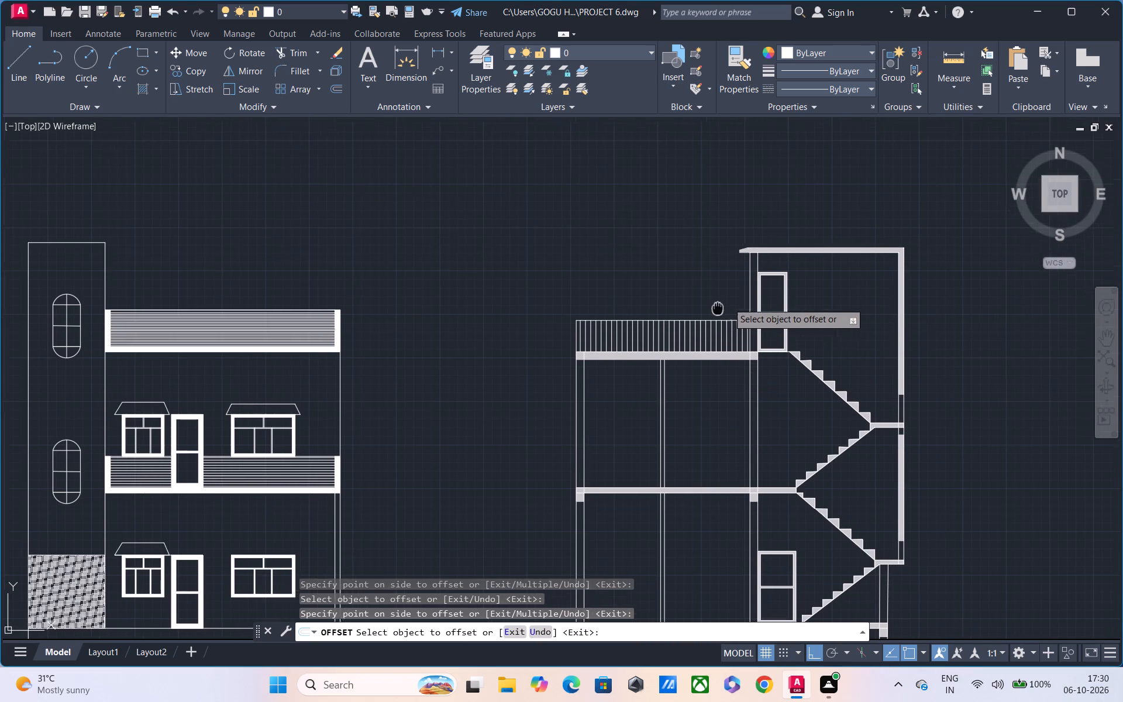
middle_drag(715, 311, 695, 325)
scroll(716, 352, up, 4)
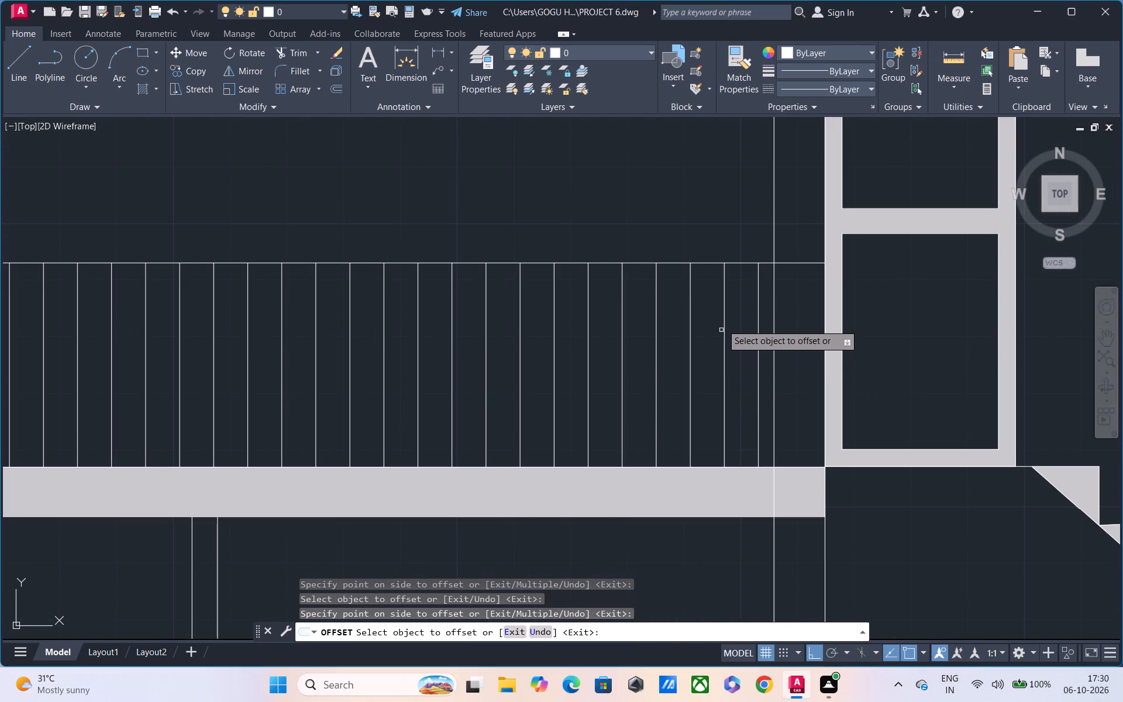
key(Escape)
text(TR)
key(space)
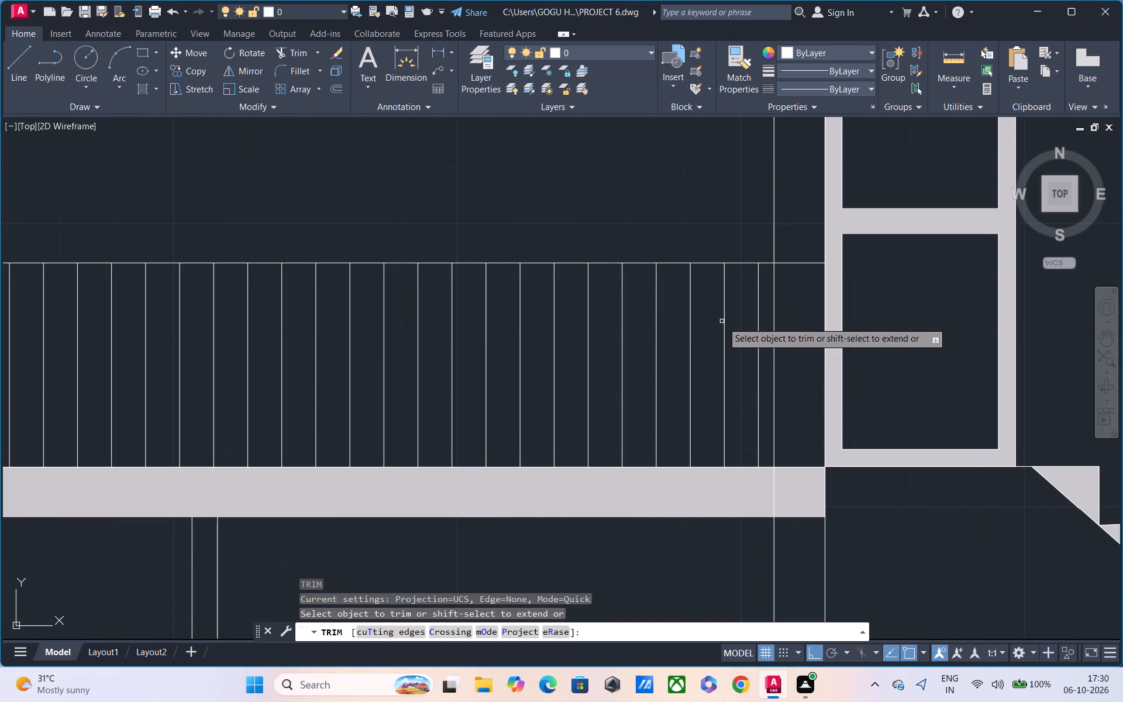
click(771, 262)
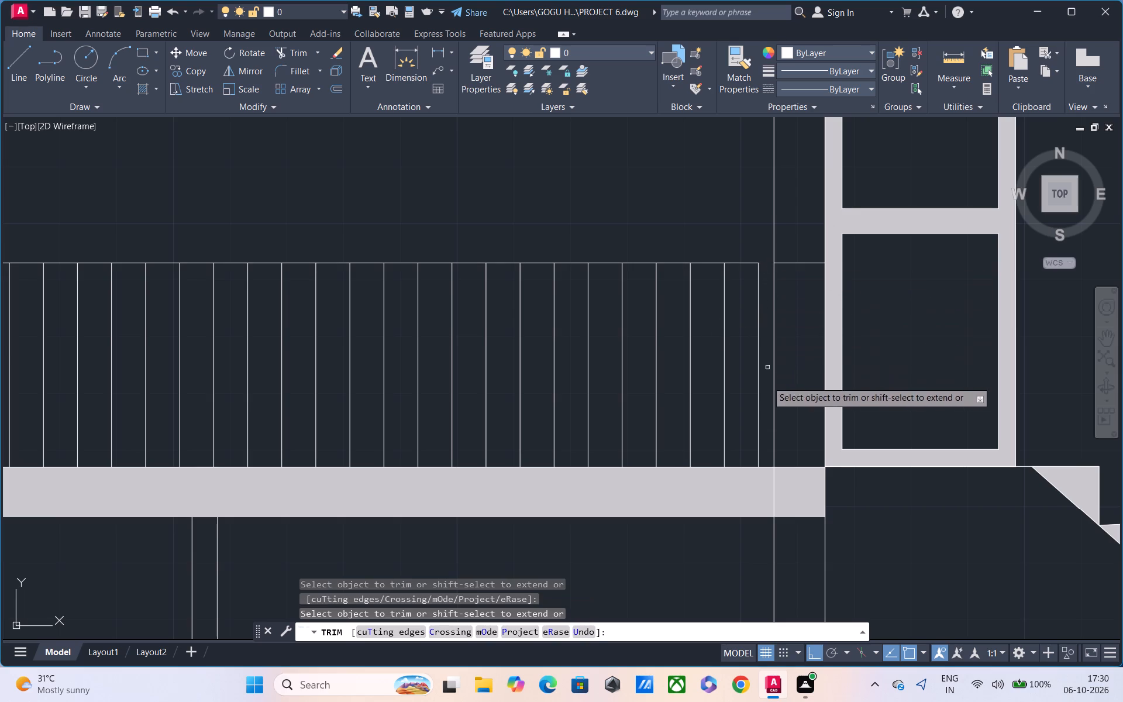
scroll(767, 411, down, 2)
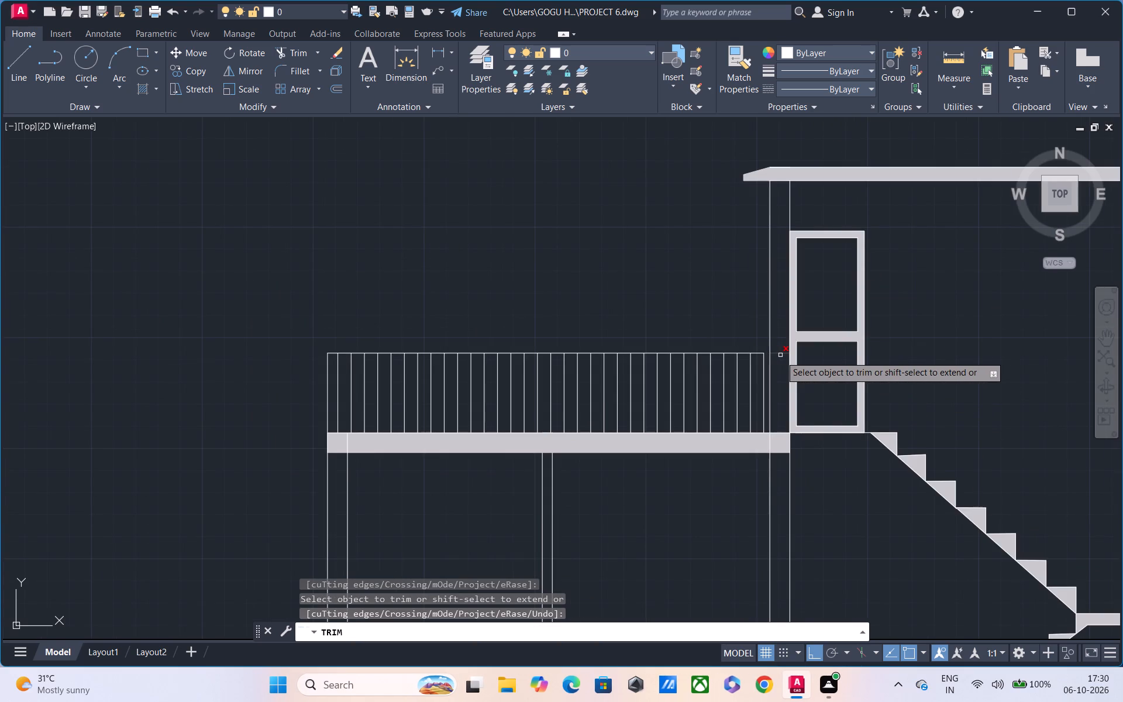
click(780, 356)
scroll(780, 392, down, 1)
middle_drag(690, 304, 680, 310)
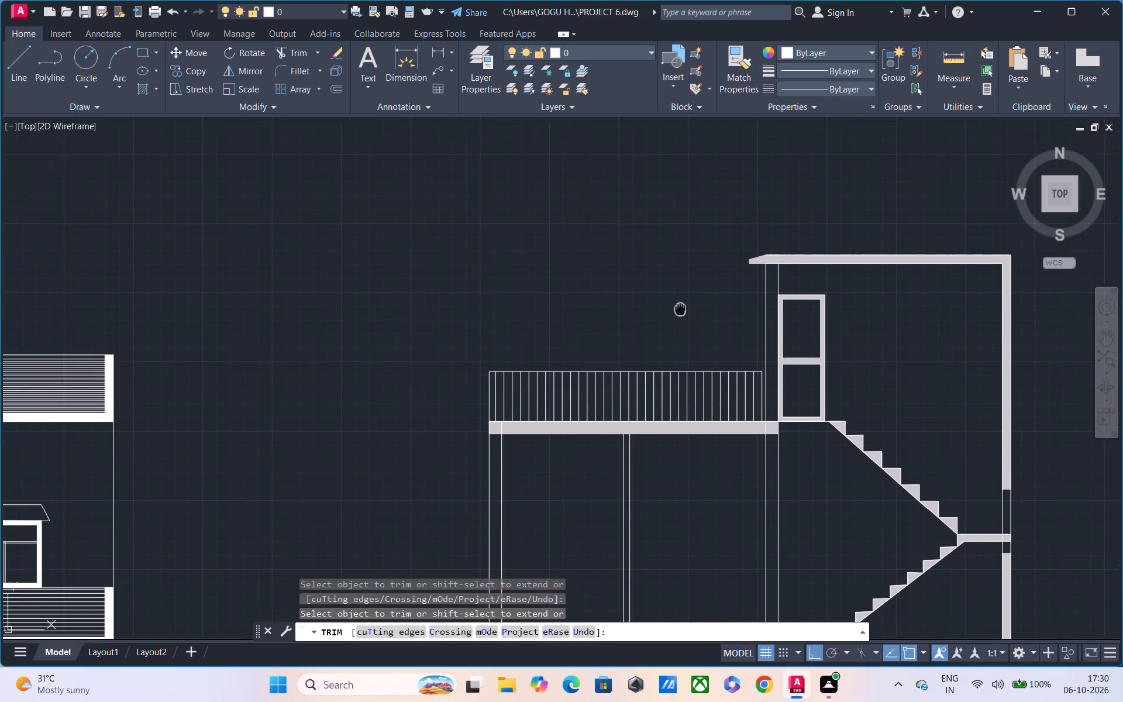
middle_drag(680, 310, 647, 319)
scroll(486, 357, up, 3)
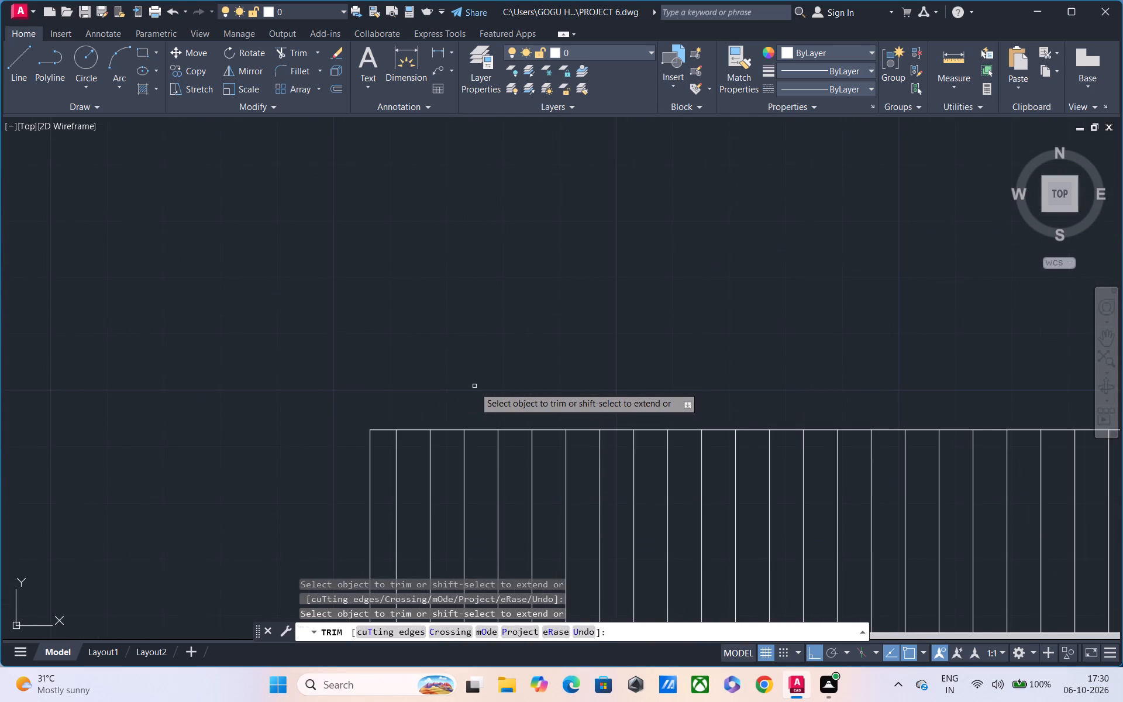
middle_drag(474, 387, 461, 250)
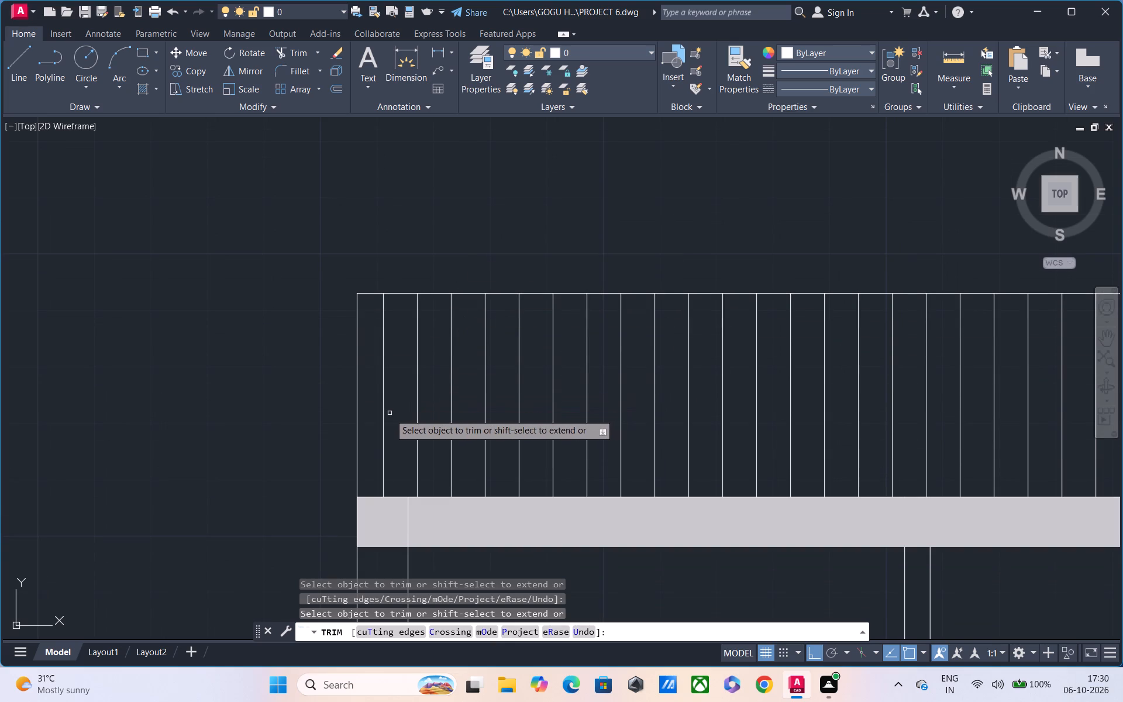
key(Escape)
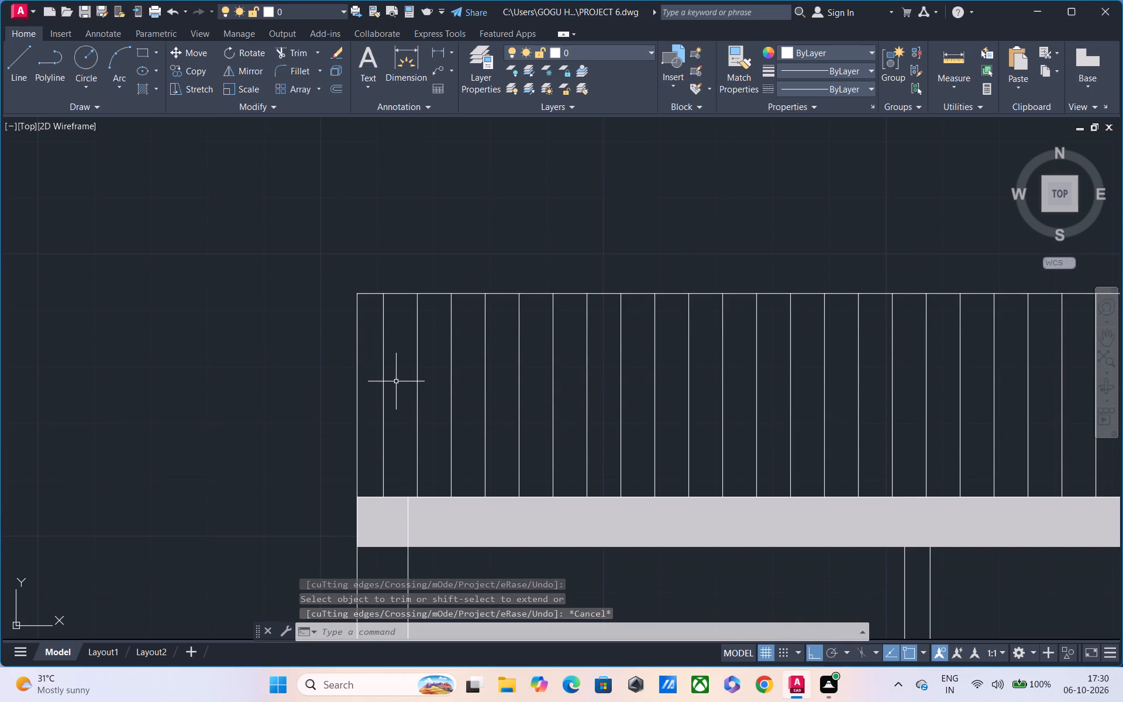
Fill the two end strips of the roof parapet with a SOLID hatch, at the outer wall and beside the stair tower.
text(HA)
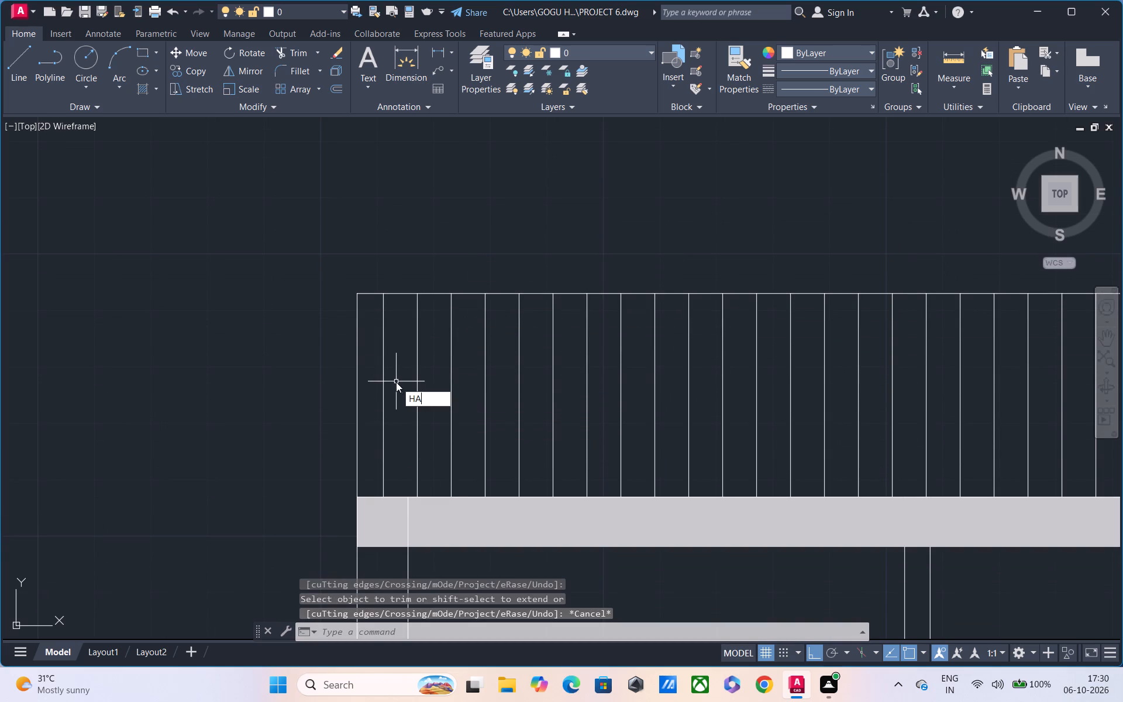
click(452, 418)
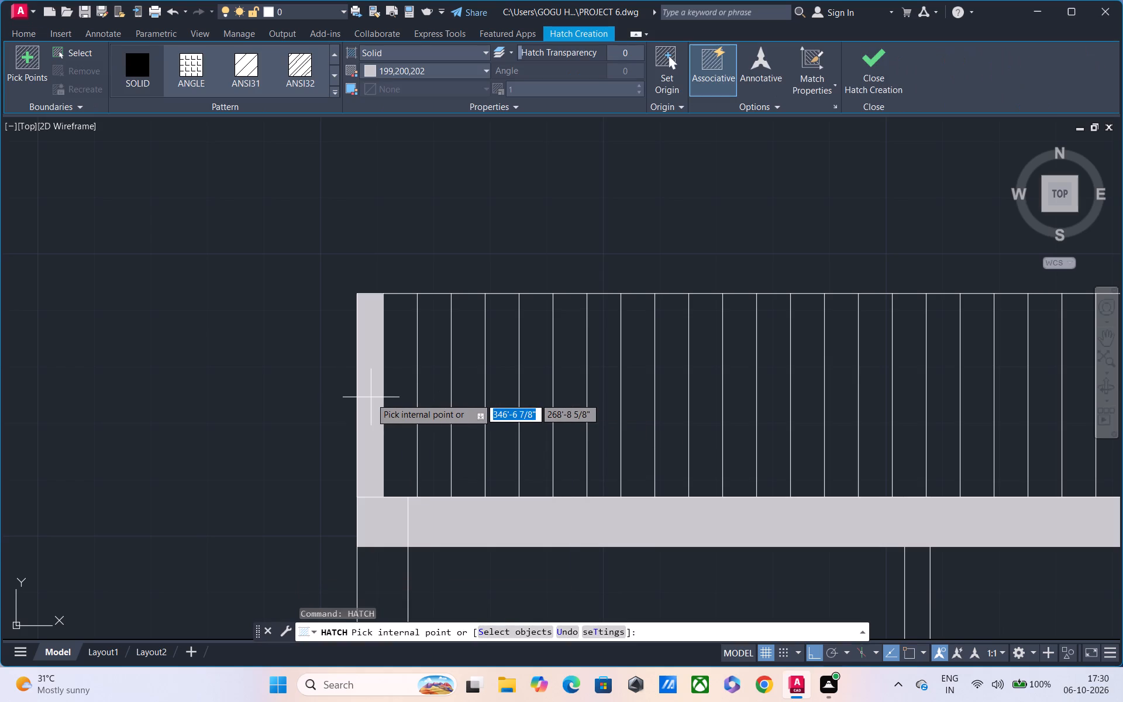
click(371, 398)
scroll(439, 476, down, 2)
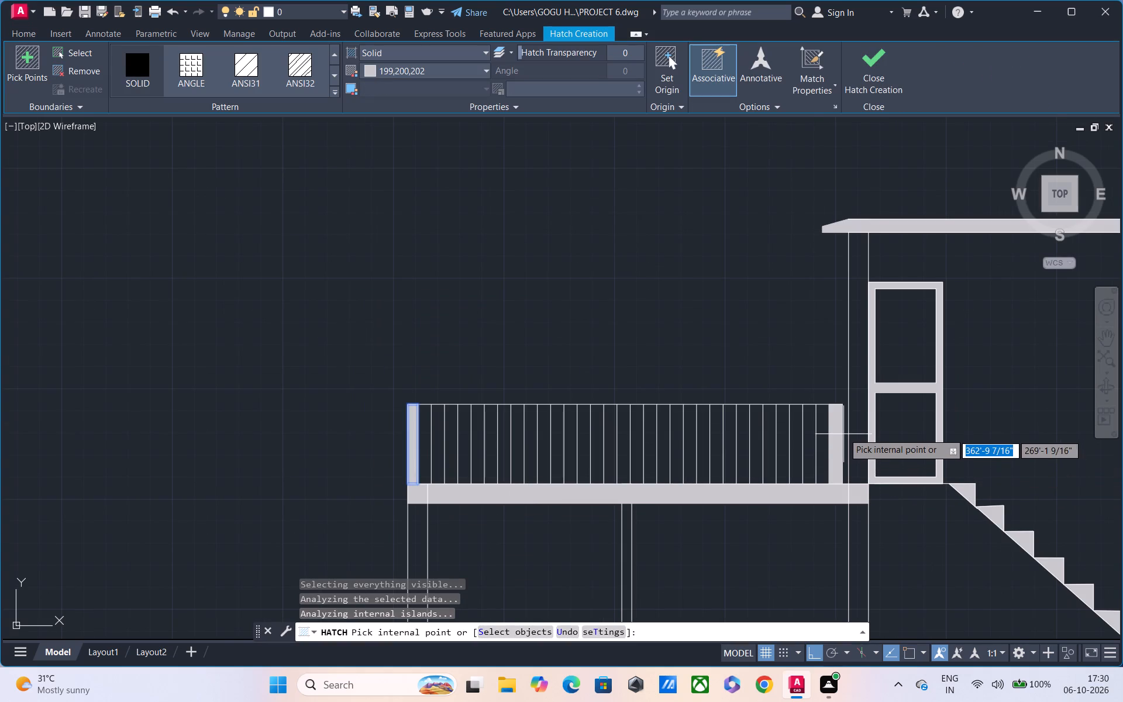
scroll(846, 425, up, 2)
scroll(835, 405, down, 1)
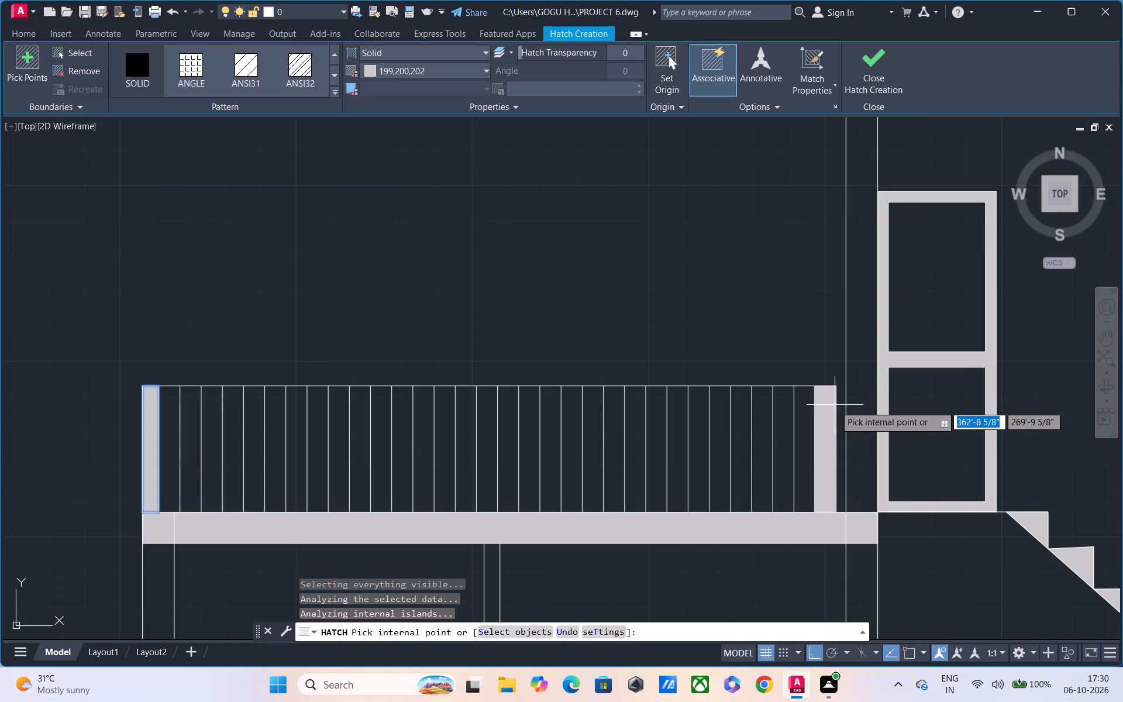
click(832, 412)
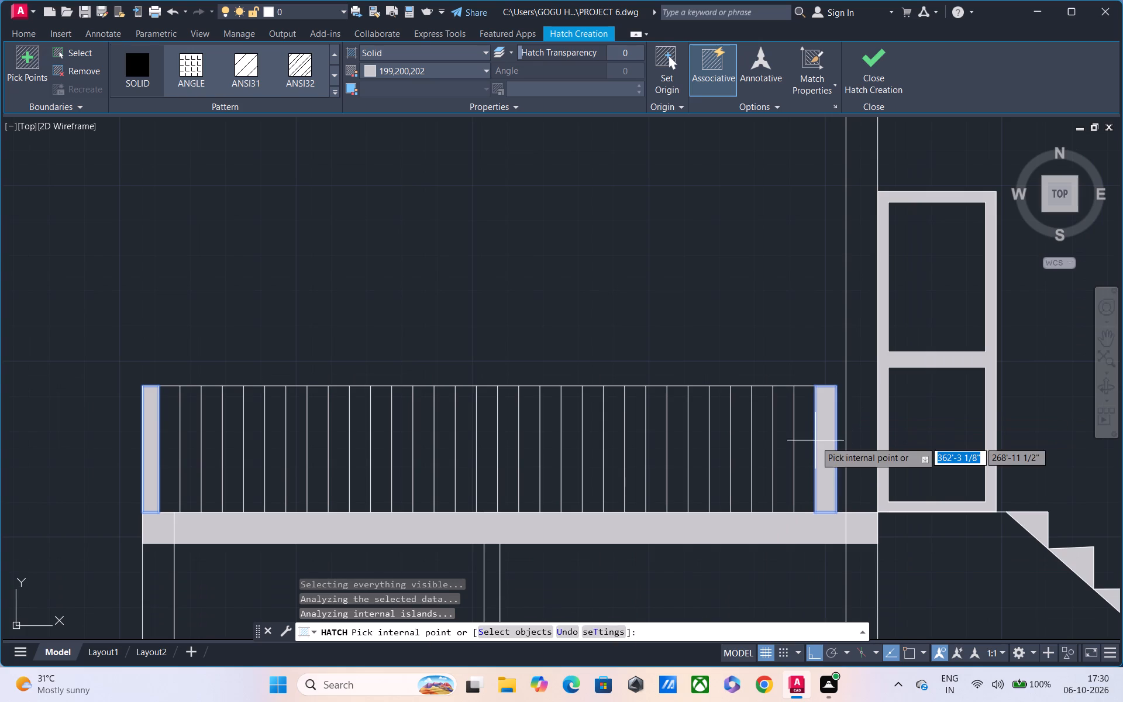
key(Escape)
Review the whole section beside the front elevation, from the parapet and stair tower down to the plinth, for unfinished areas.
scroll(815, 416, down, 3)
middle_drag(794, 389, 729, 397)
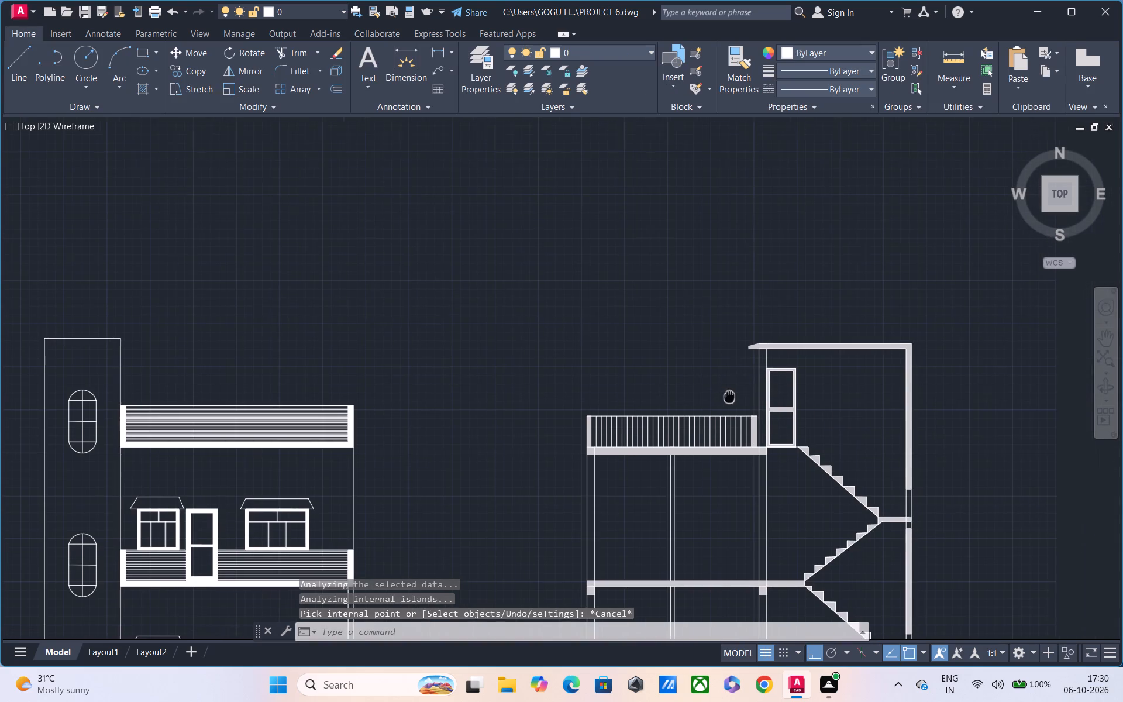
middle_drag(729, 397, 729, 397)
scroll(757, 474, up, 2)
middle_drag(755, 462, 642, 499)
scroll(642, 490, down, 2)
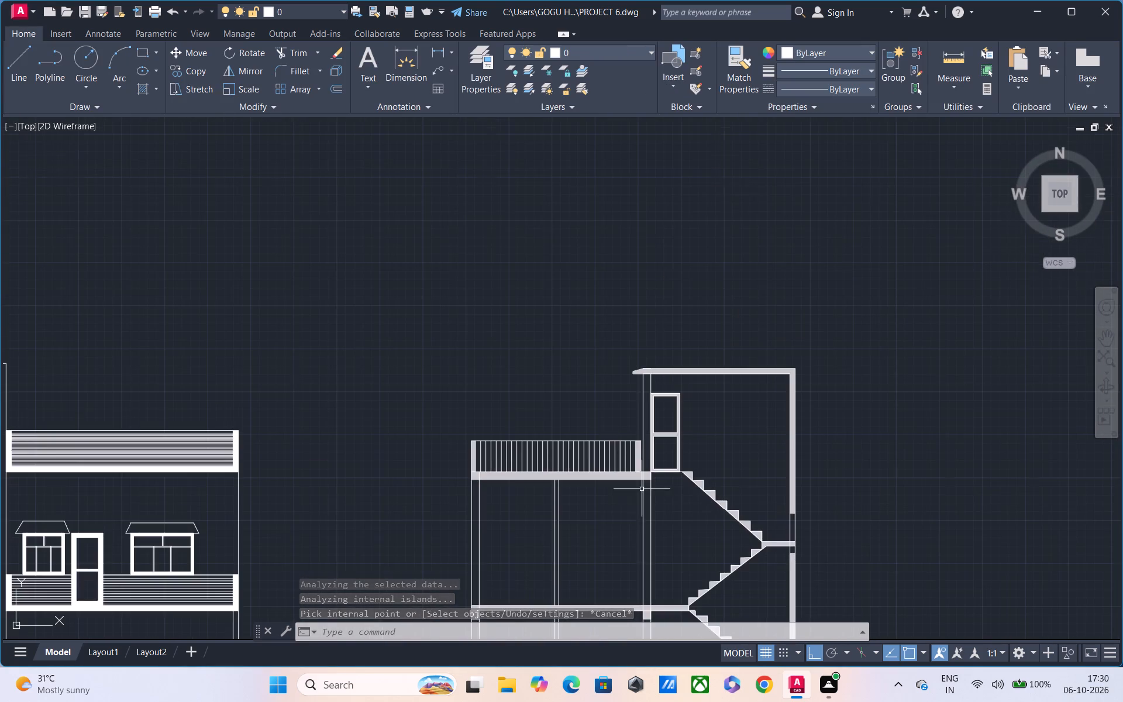
middle_drag(597, 408, 591, 318)
scroll(622, 297, down, 1)
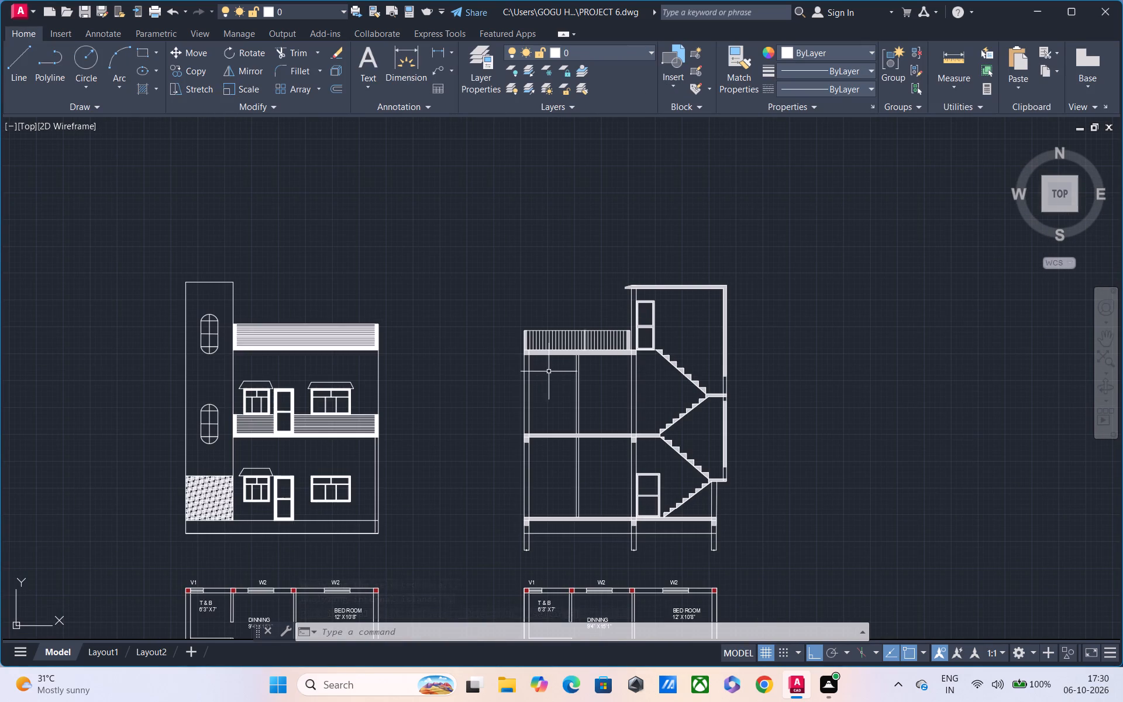
middle_drag(511, 424, 511, 424)
middle_drag(511, 424, 480, 472)
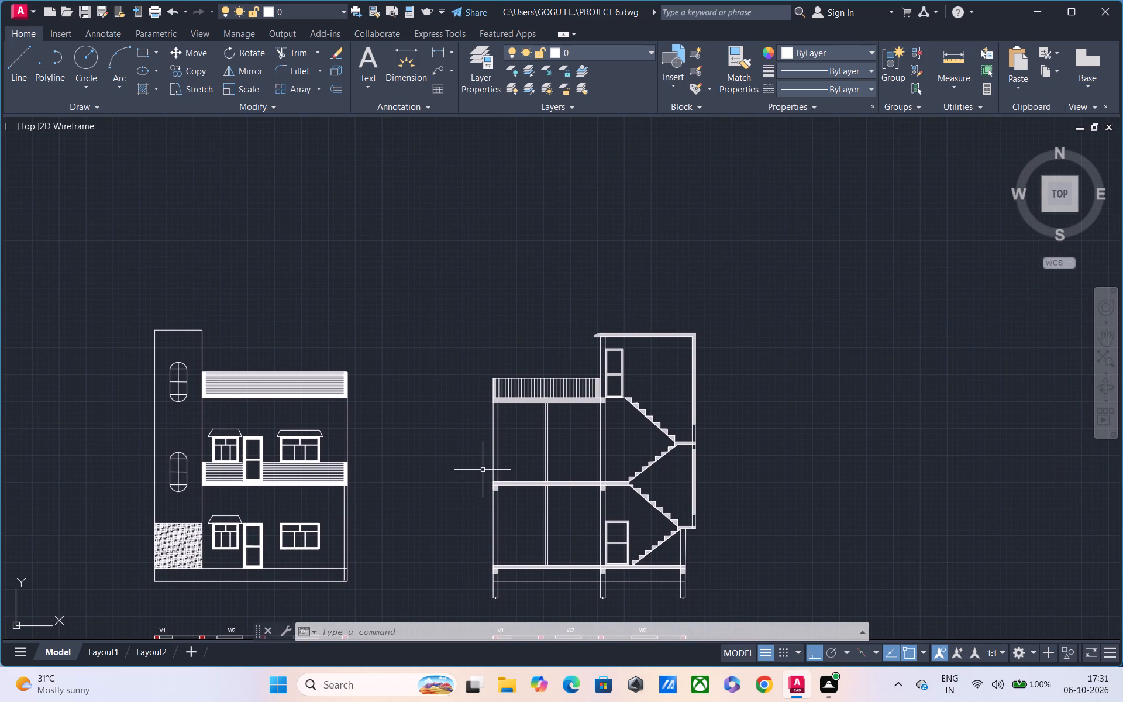
scroll(495, 483, down, 1)
middle_drag(495, 483, 481, 437)
scroll(564, 463, up, 3)
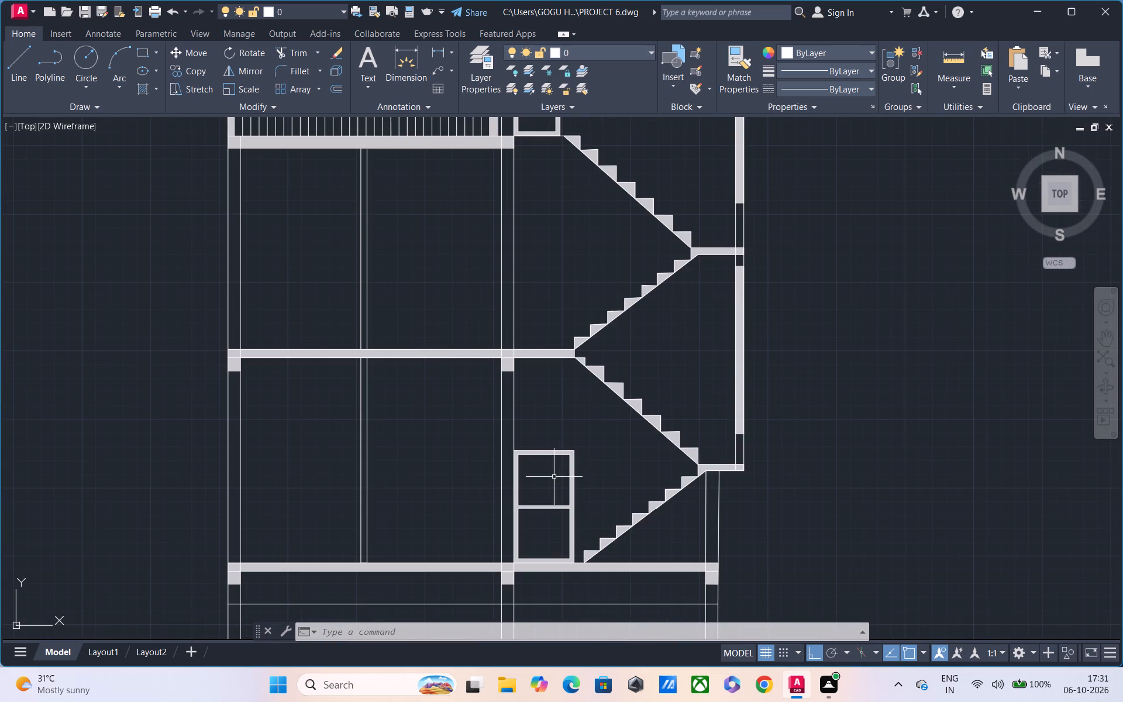
middle_drag(552, 471, 453, 463)
scroll(450, 458, down, 1)
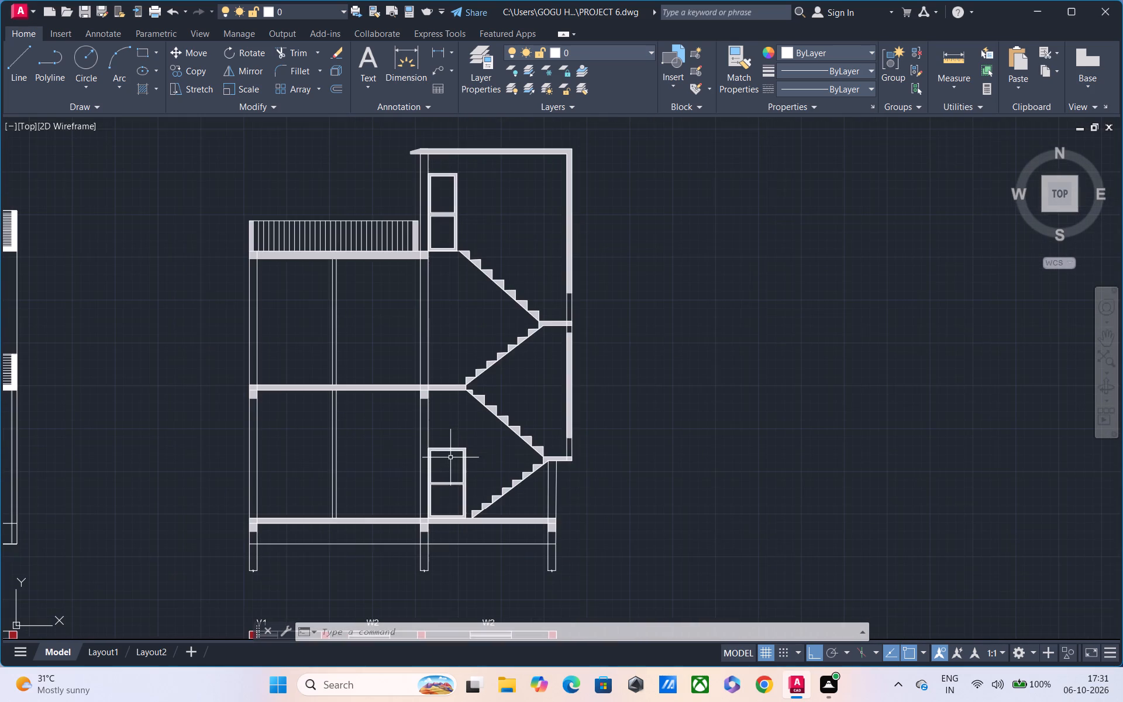
Hatch the two plinth areas between the columns below the ground-floor slab with the EARTH pattern at scale 1.
middle_drag(483, 543, 485, 500)
scroll(429, 535, up, 1)
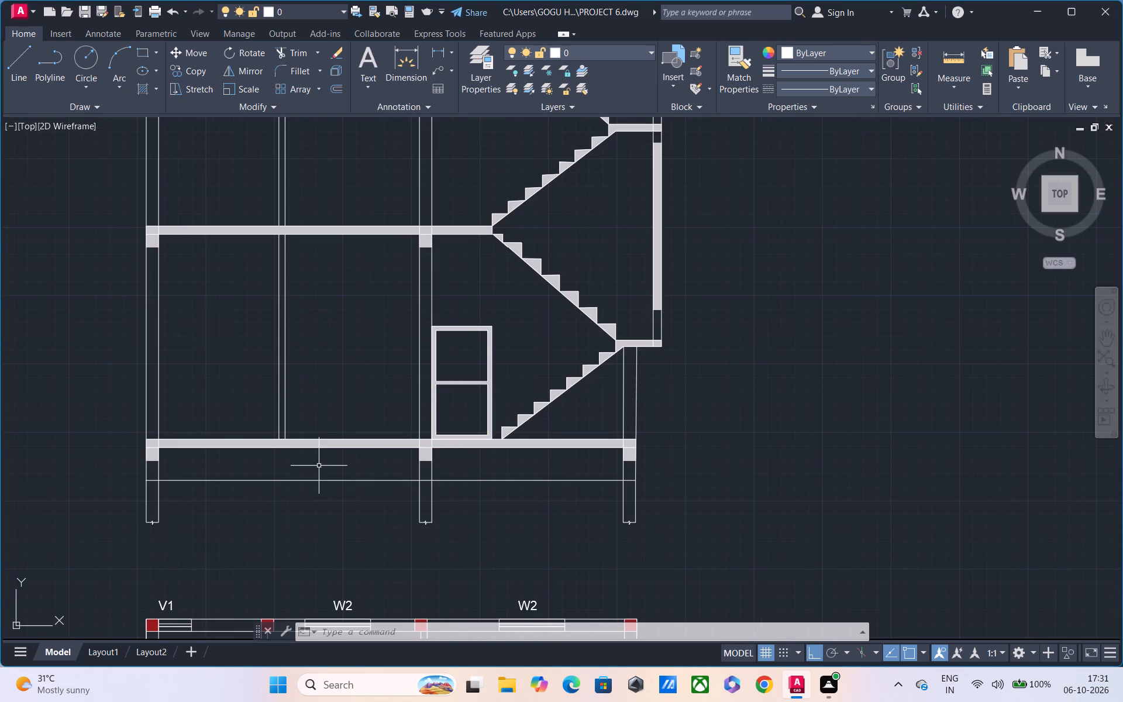
text(HA)
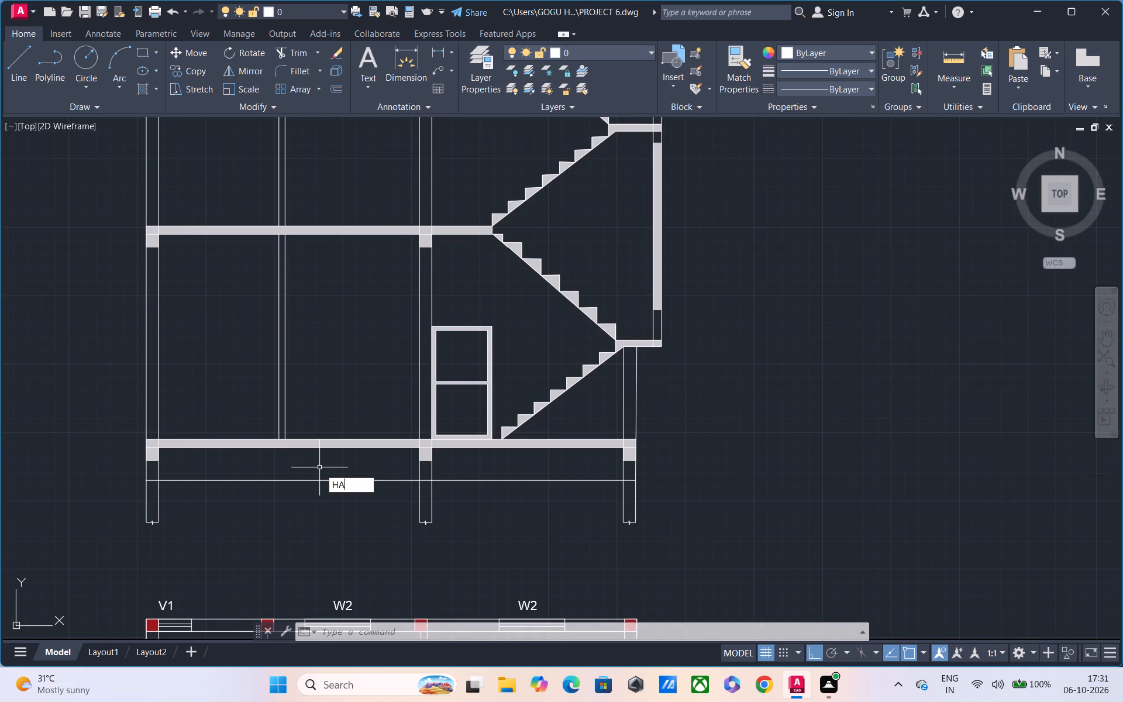
click(360, 498)
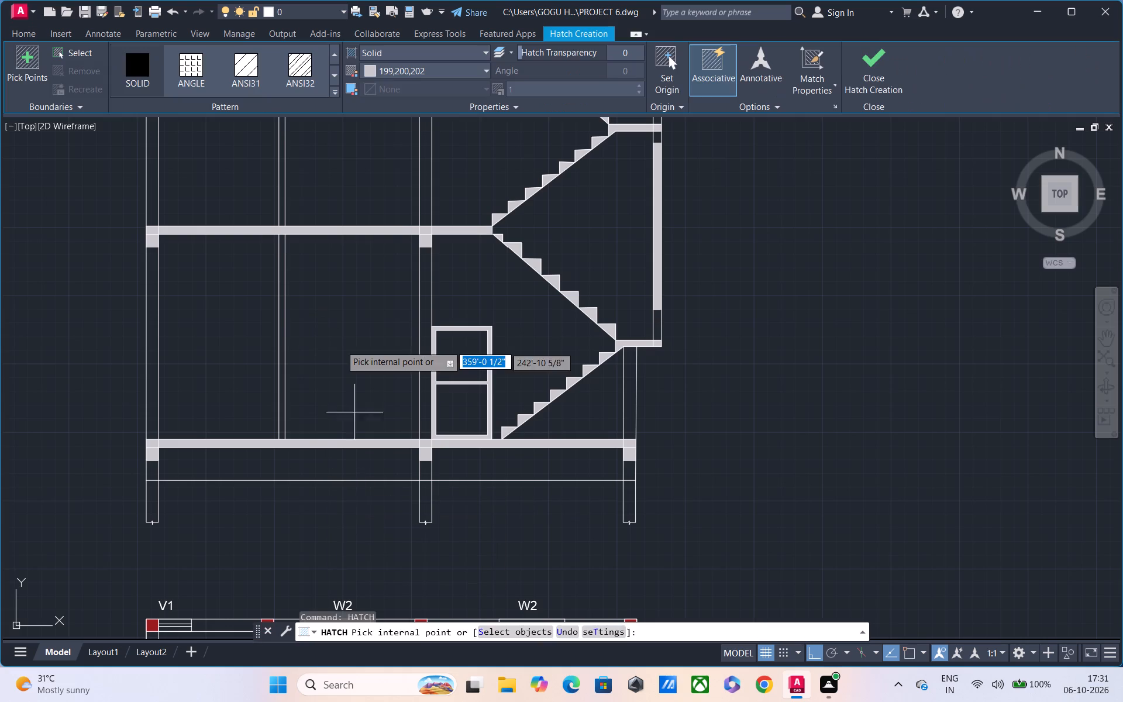
click(338, 92)
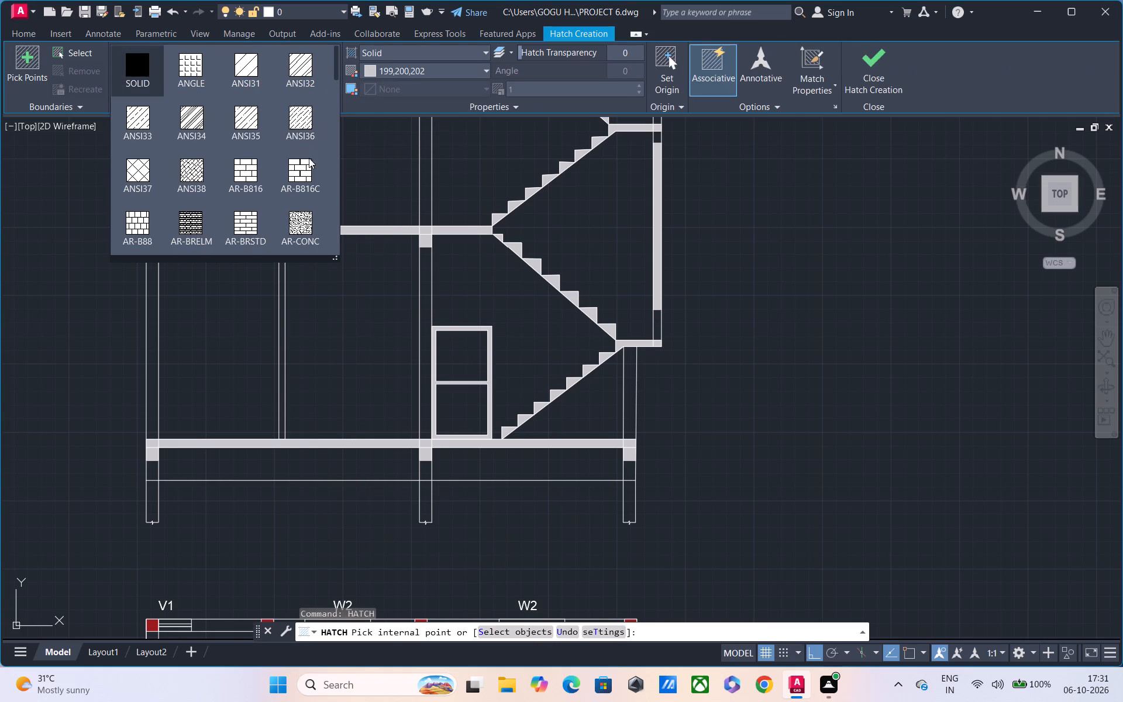
scroll(292, 227, down, 1)
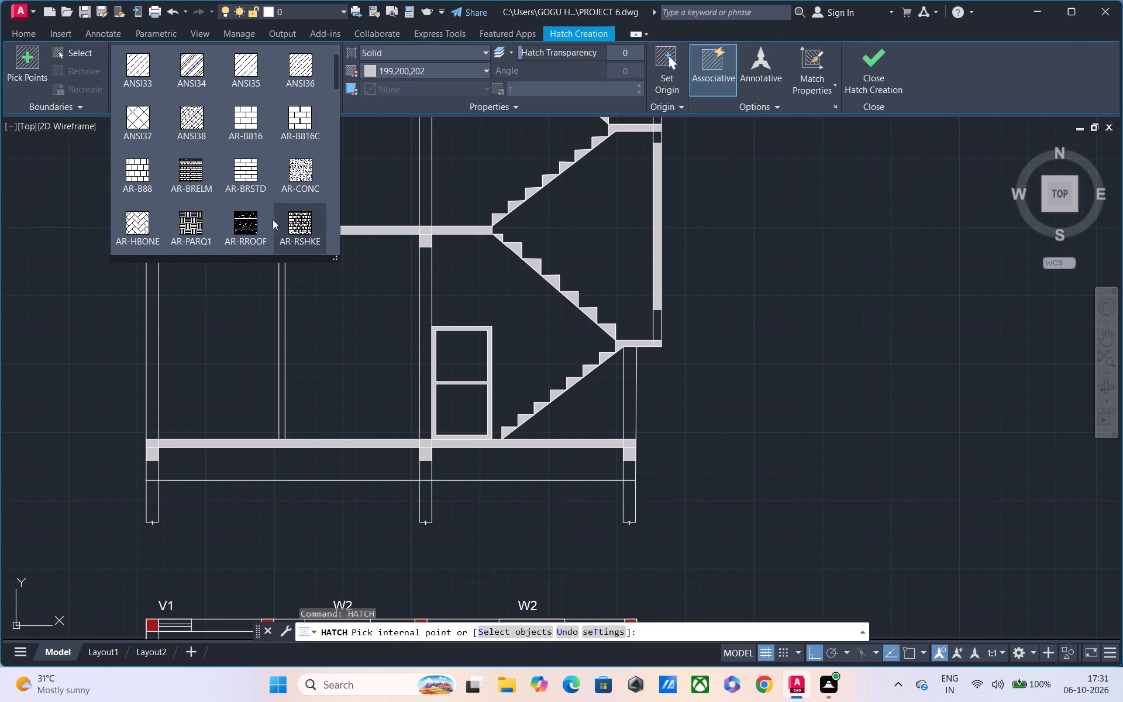
scroll(246, 201, down, 1)
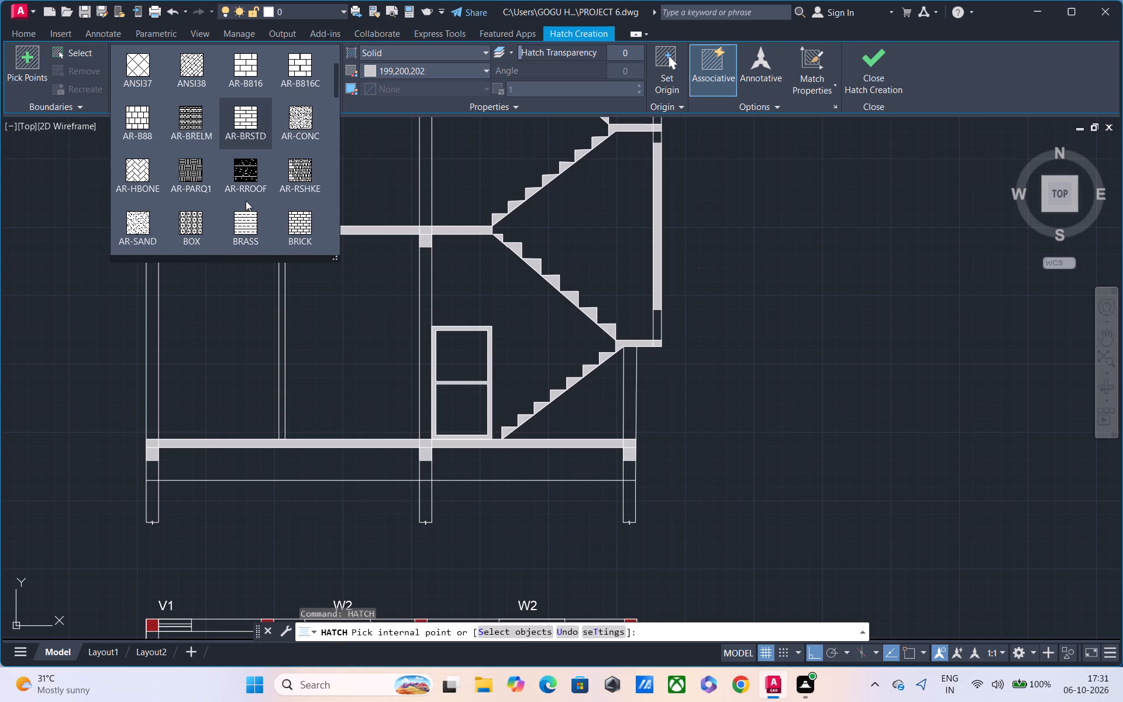
scroll(247, 202, down, 2)
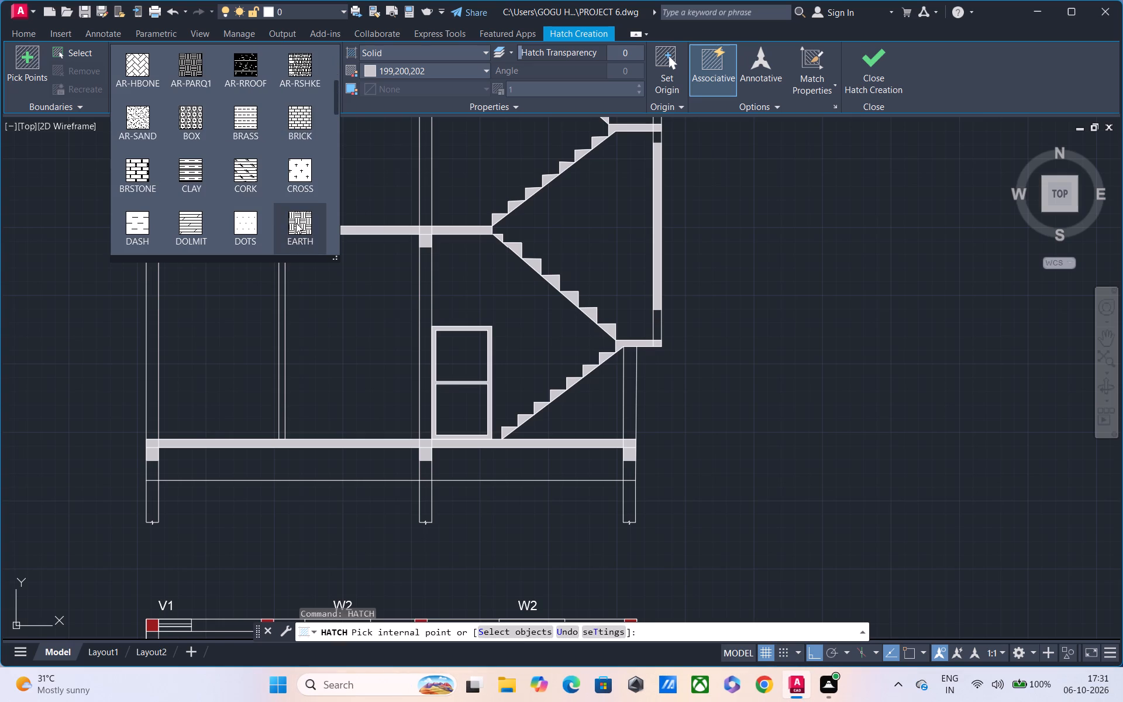
scroll(296, 223, down, 3)
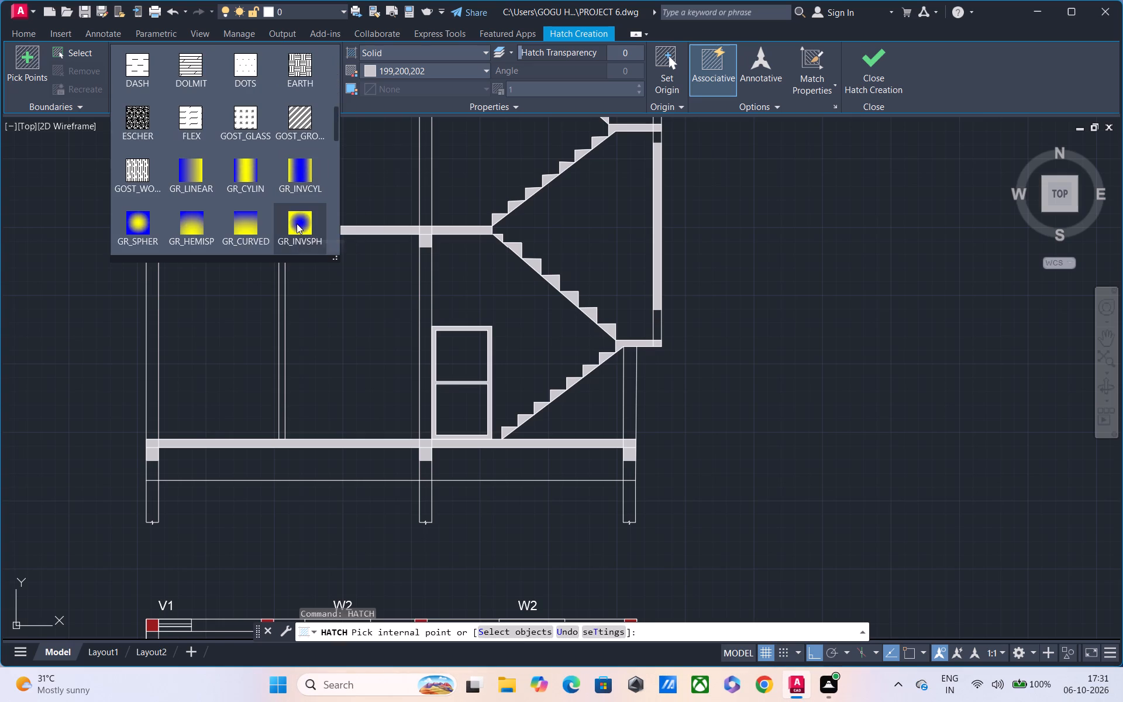
scroll(206, 172, up, 1)
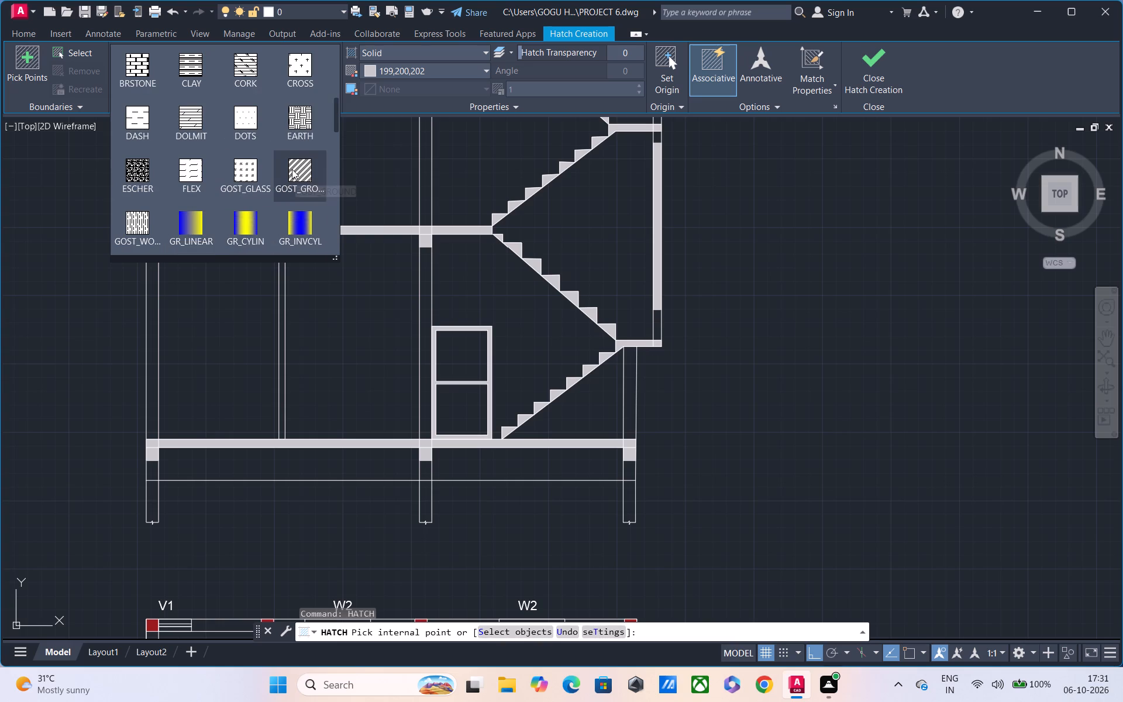
scroll(294, 167, up, 1)
click(308, 175)
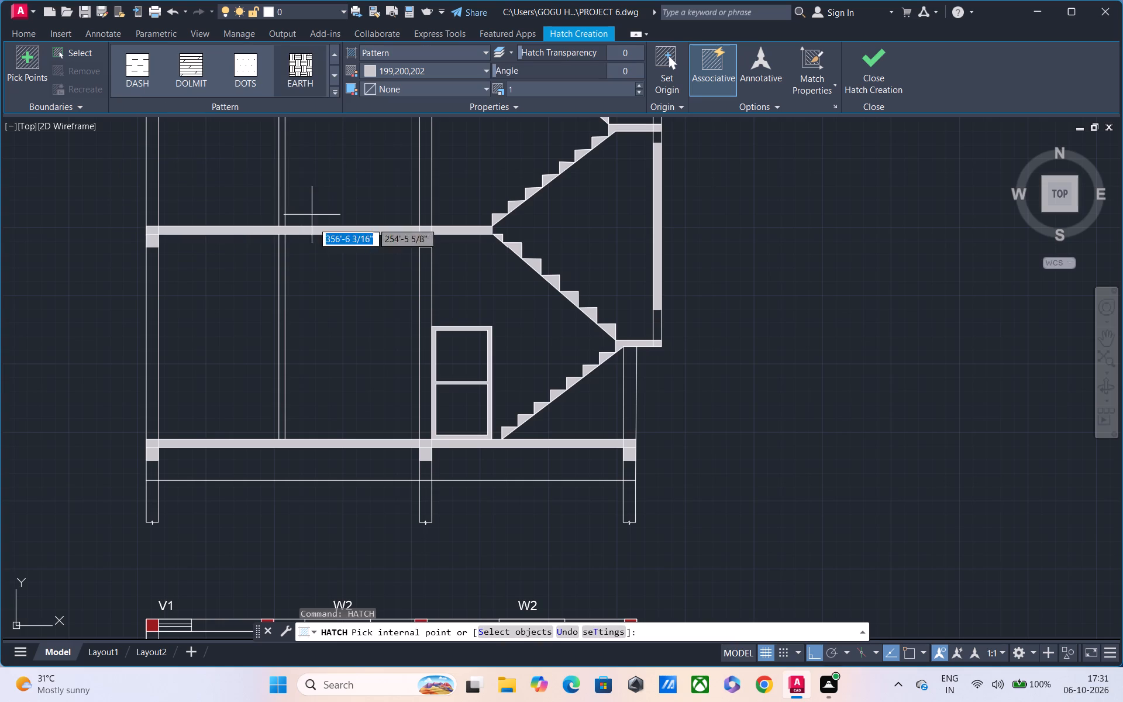
click(317, 473)
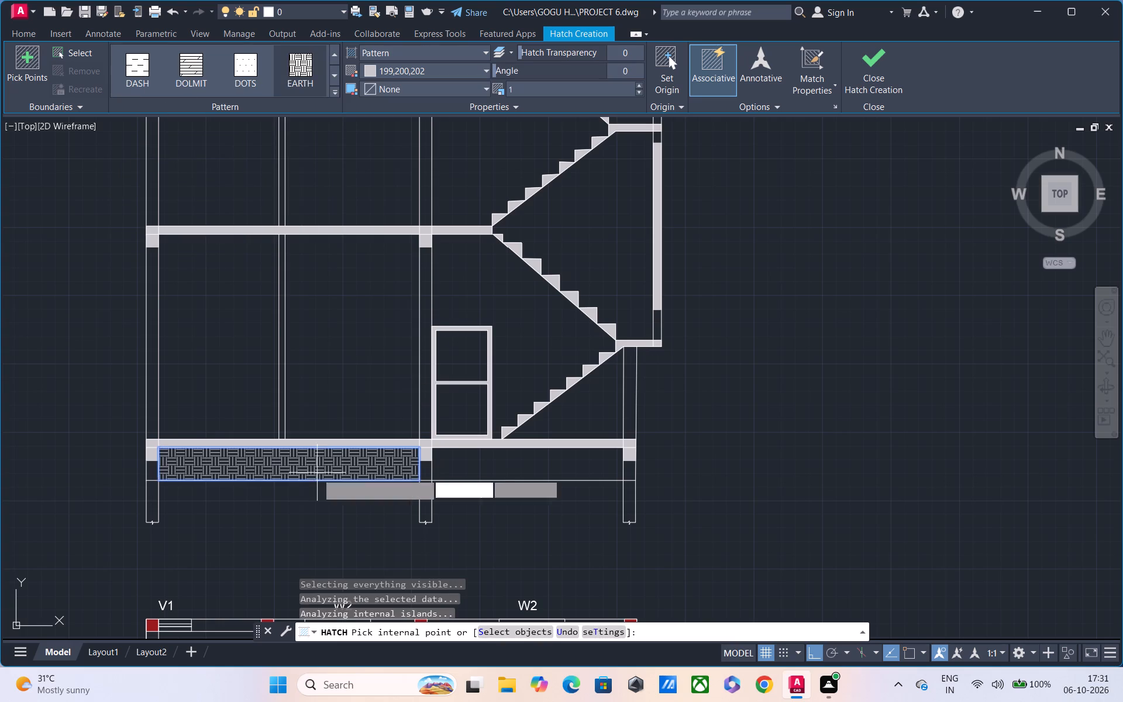
click(468, 473)
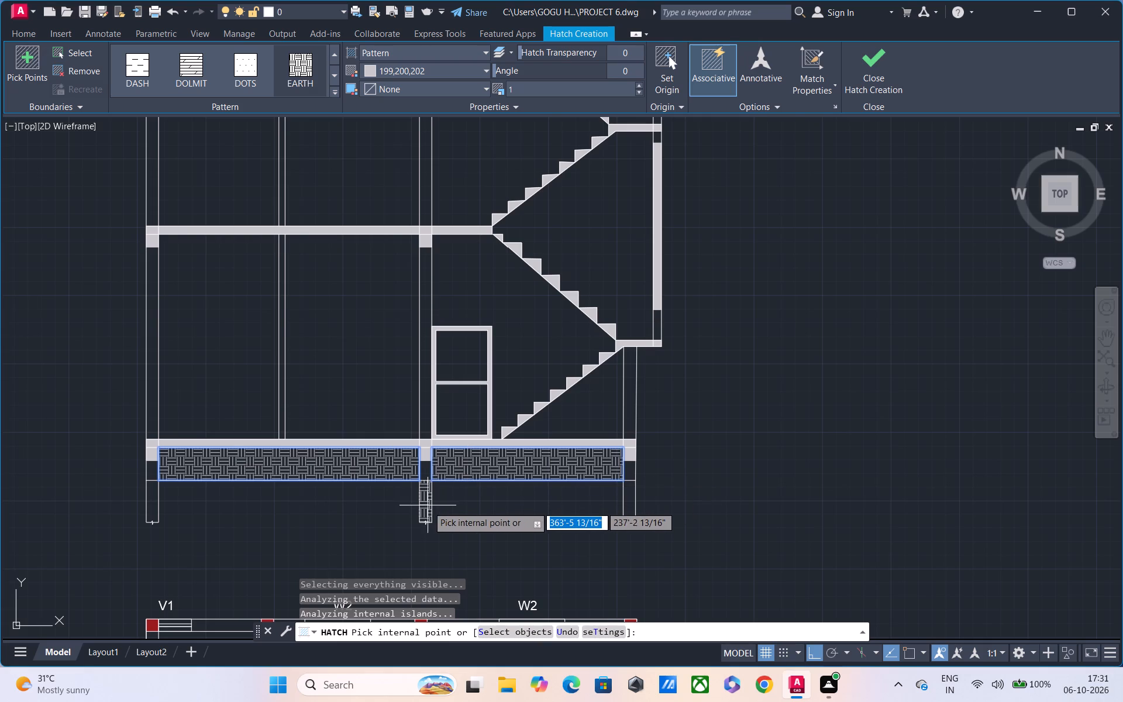
key(Escape)
scroll(517, 488, down, 1)
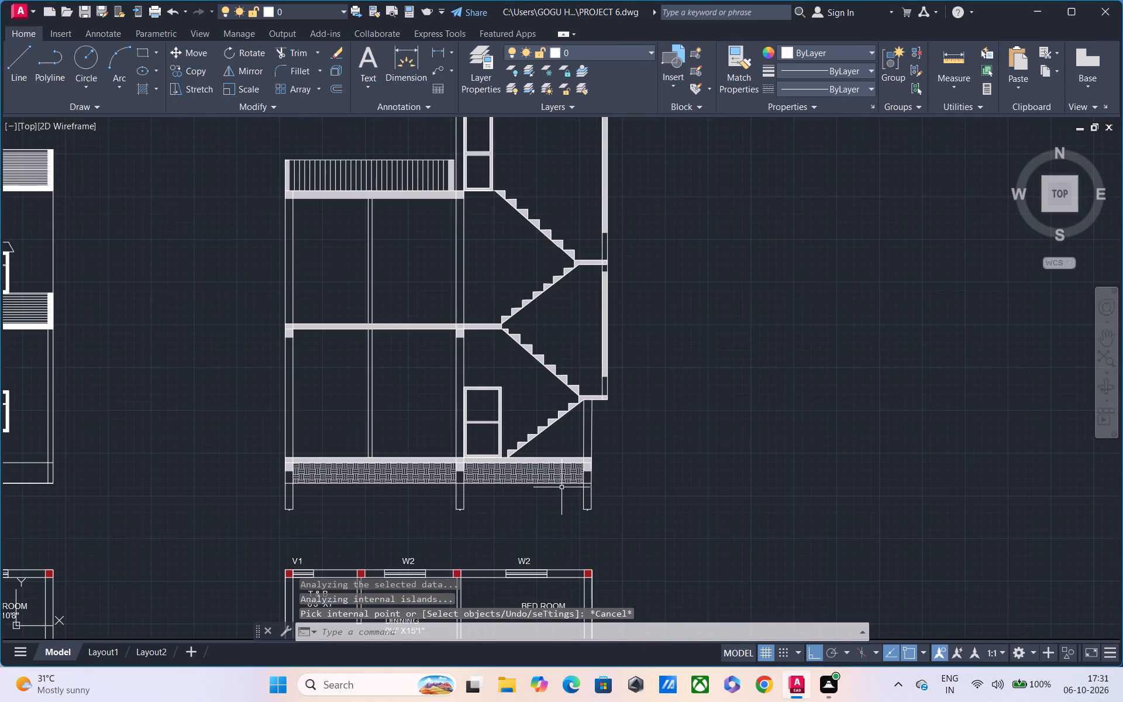
scroll(525, 543, down, 2)
key(Escape)
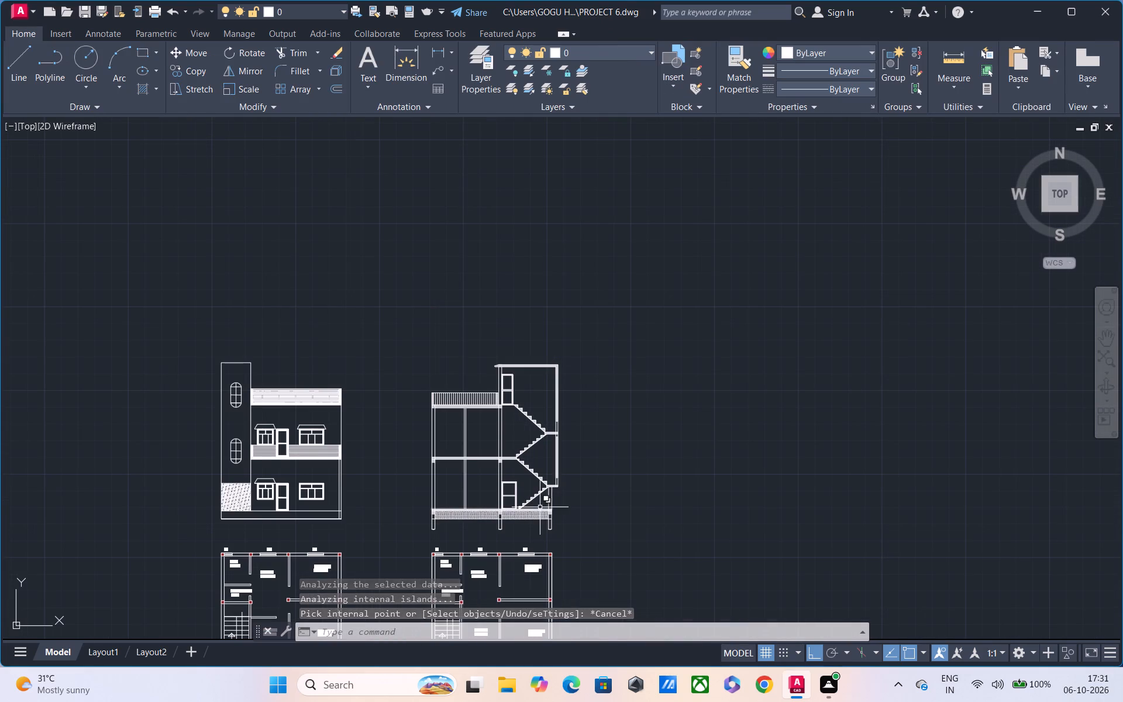
Move the STORE ROOM 4' X 7' label in the plan below the section off the wall end, with ortho off.
middle_drag(626, 449, 628, 428)
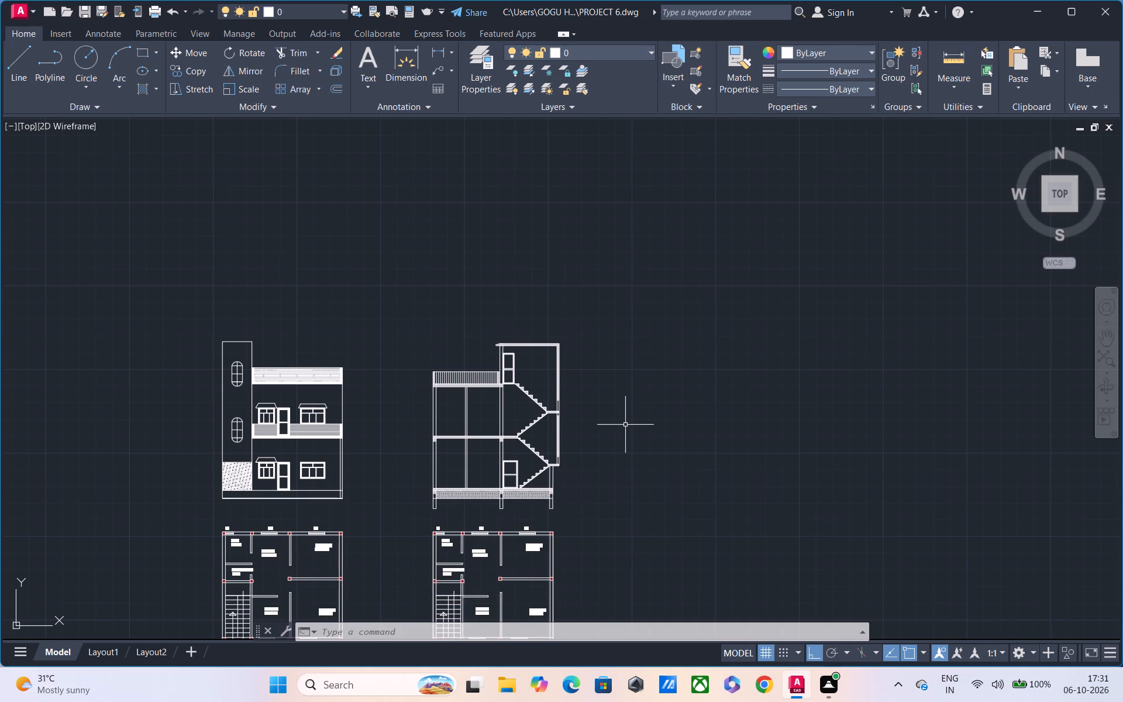
key(Escape)
middle_drag(622, 431, 629, 346)
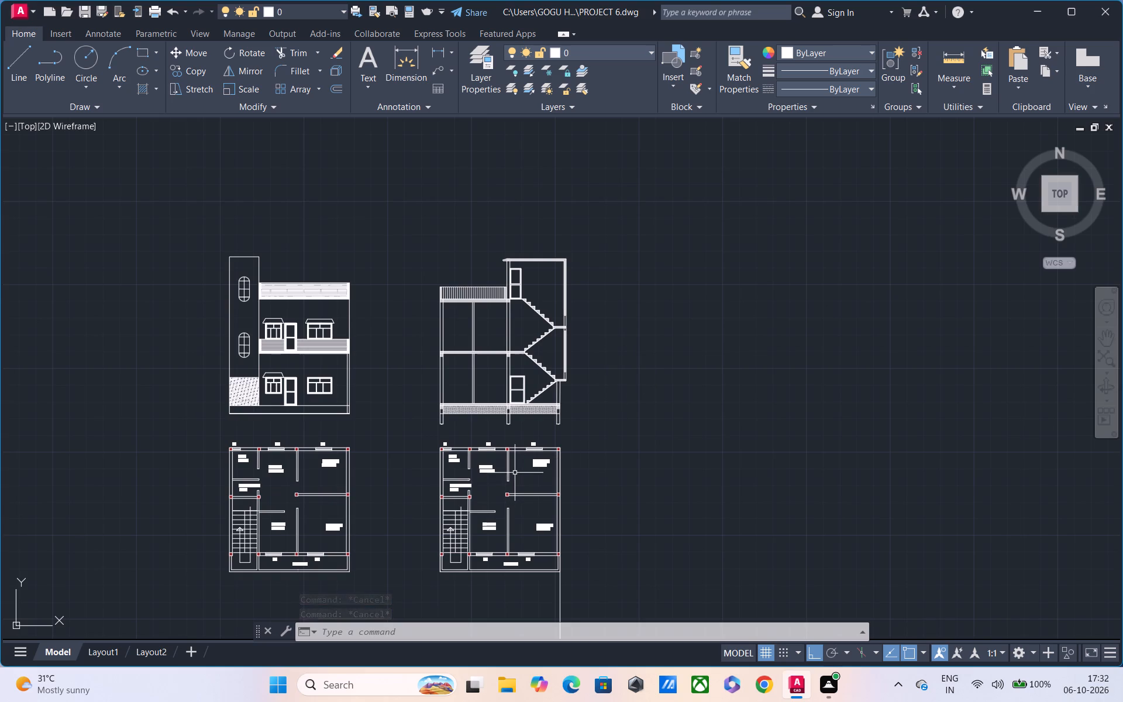
middle_drag(521, 459, 521, 458)
middle_drag(521, 458, 526, 438)
scroll(472, 474, up, 3)
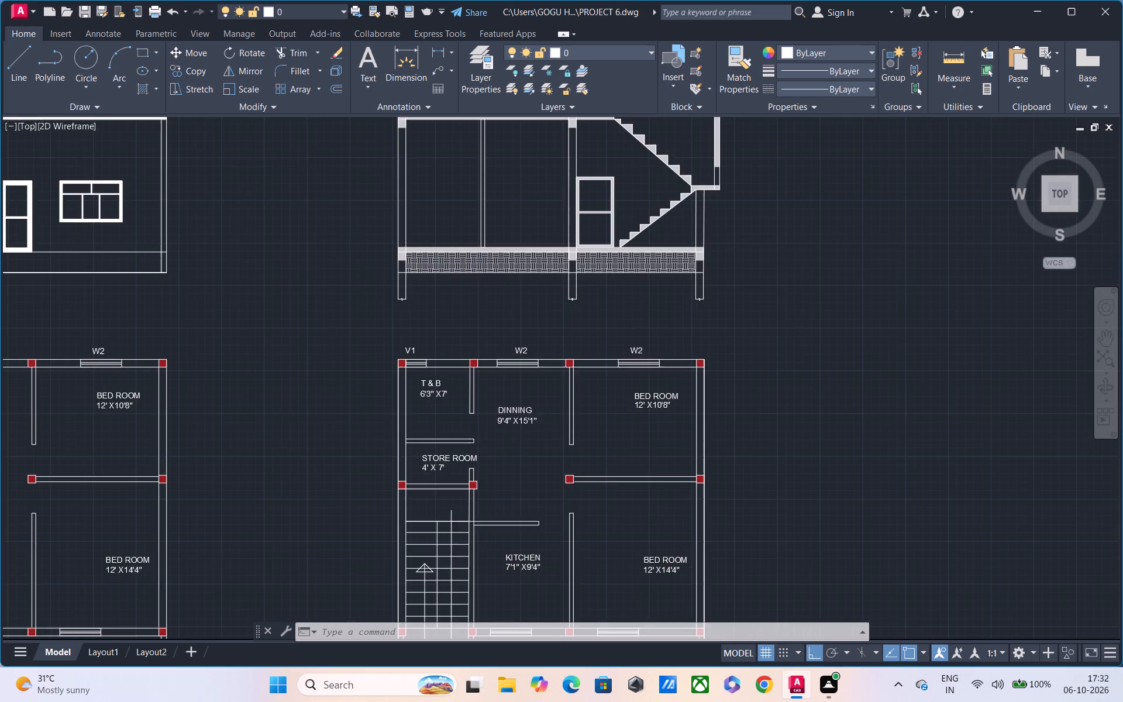
scroll(476, 470, up, 1)
click(443, 447)
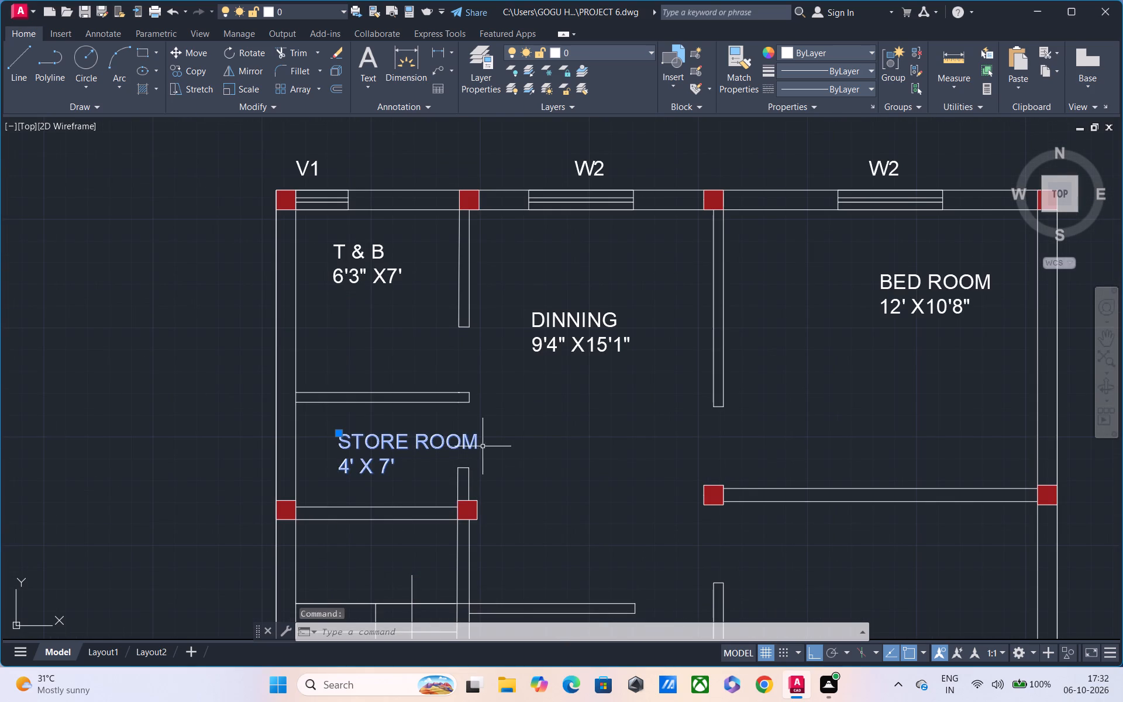
key(m)
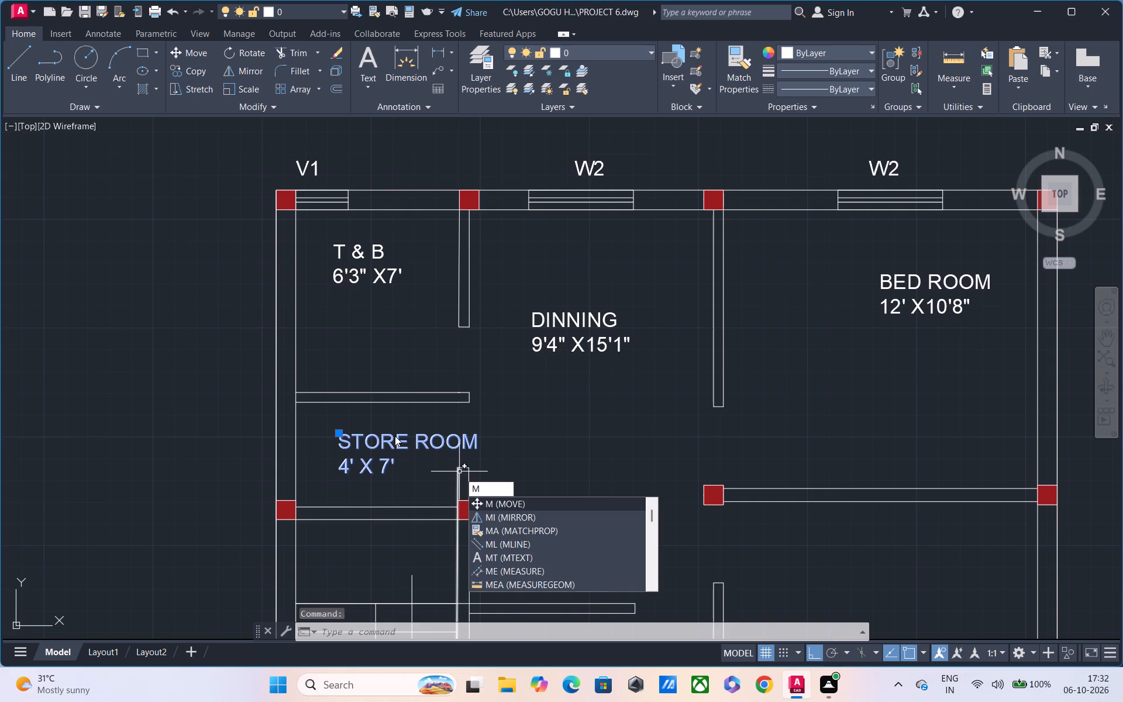
click(395, 439)
click(395, 442)
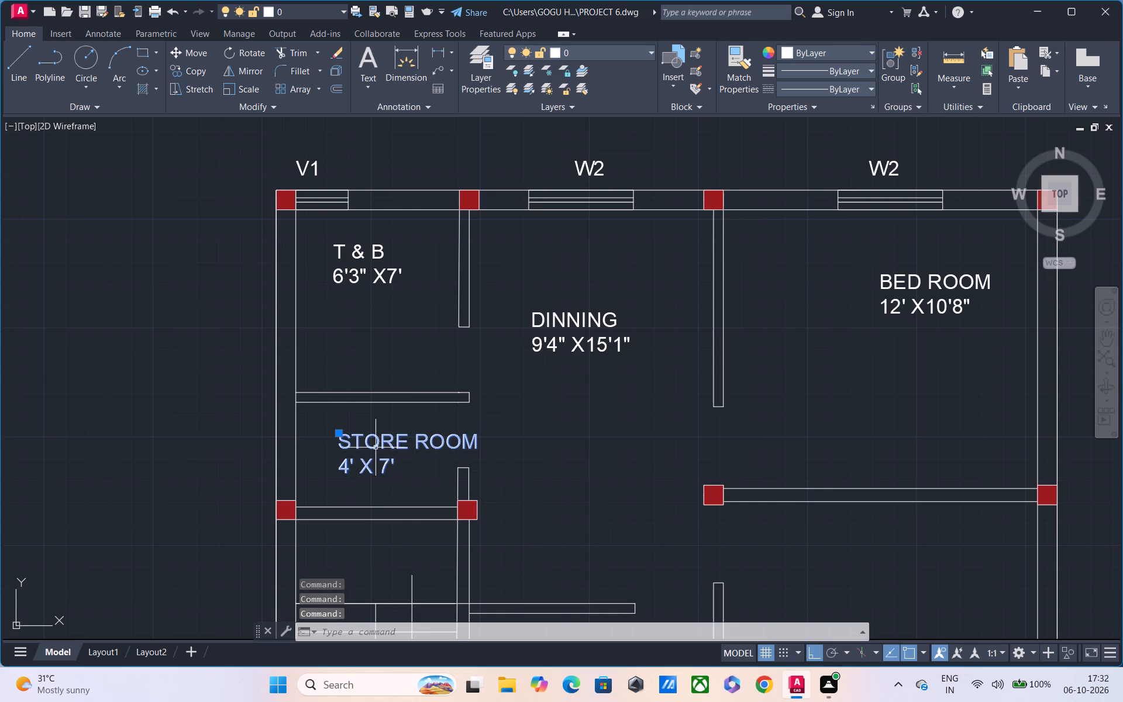
click(375, 448)
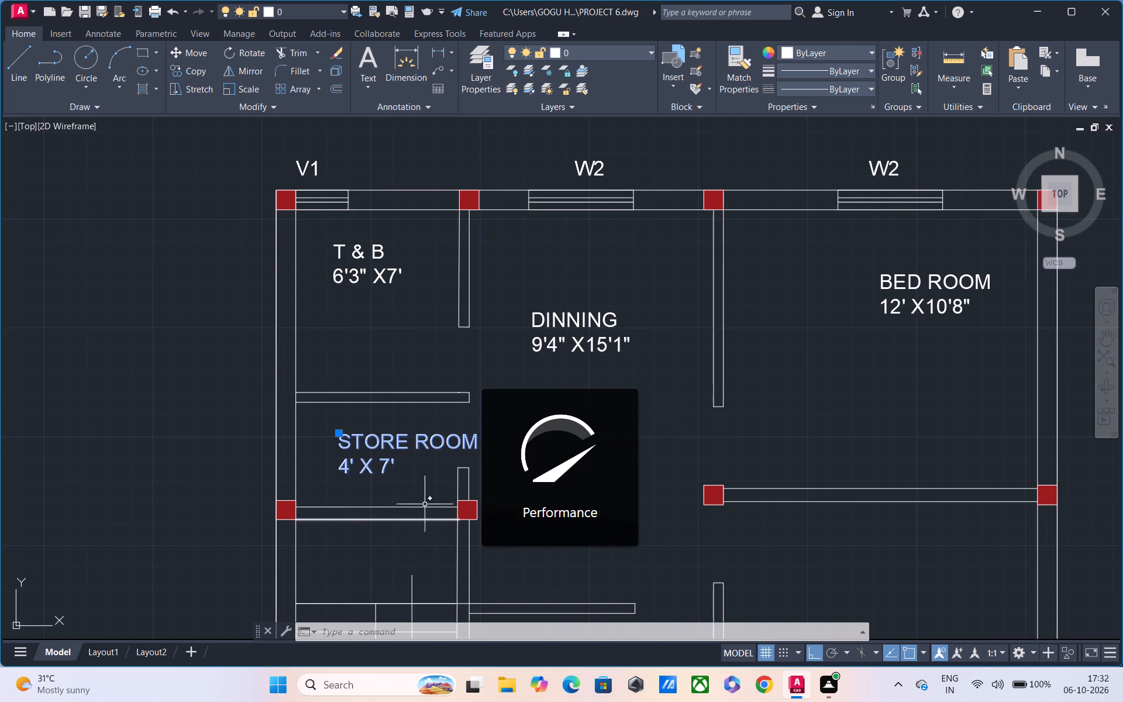
click(404, 441)
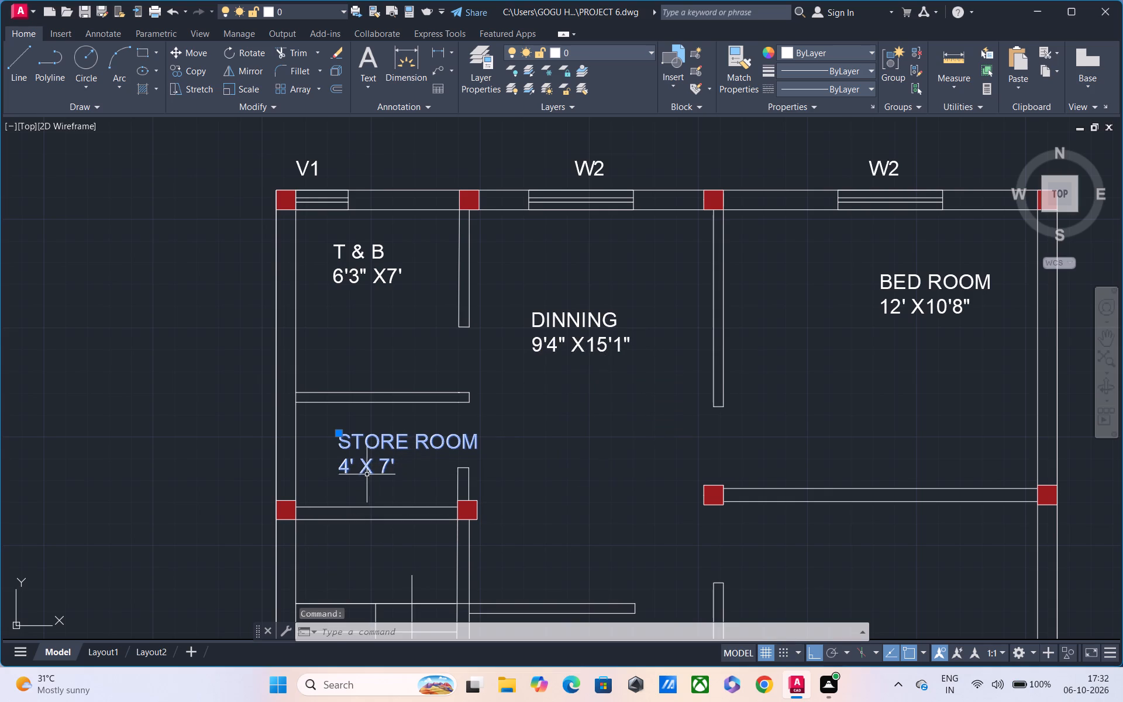
key(m)
key(space)
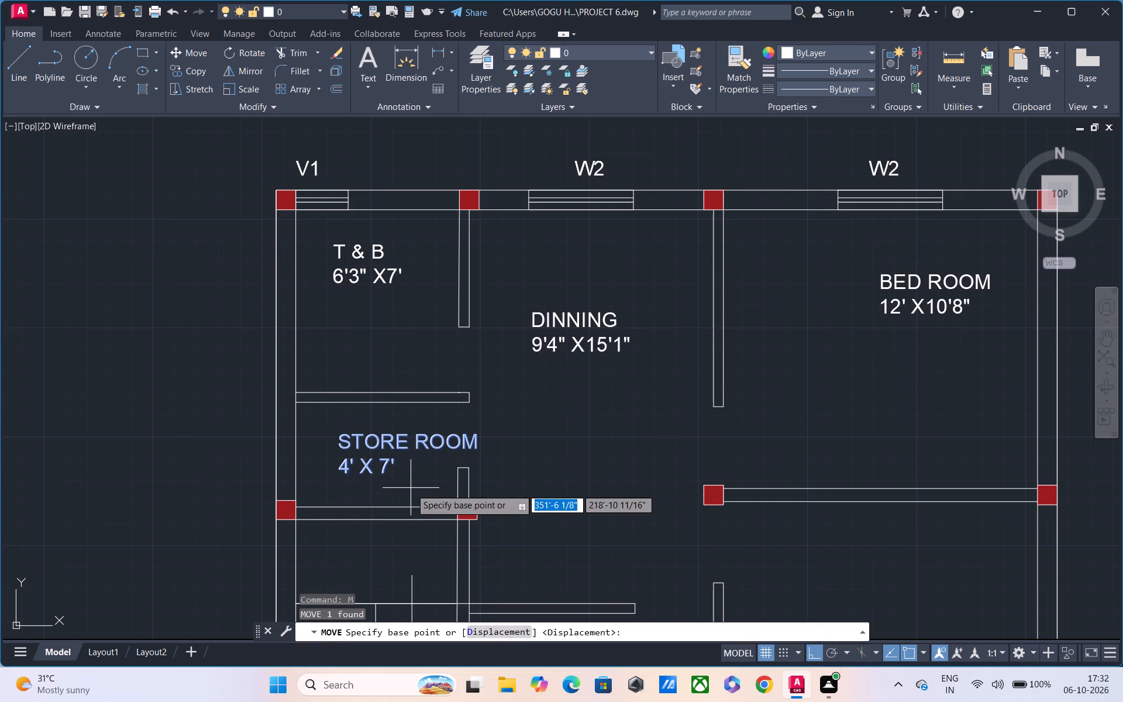
click(411, 440)
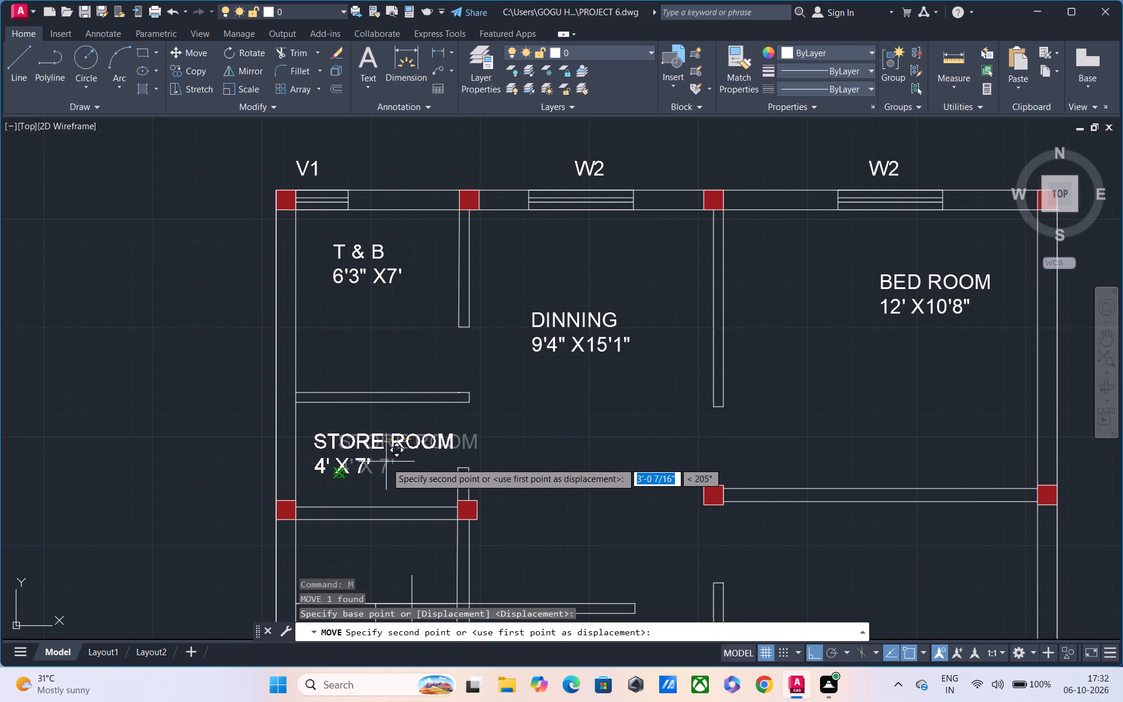
scroll(394, 456, up, 2)
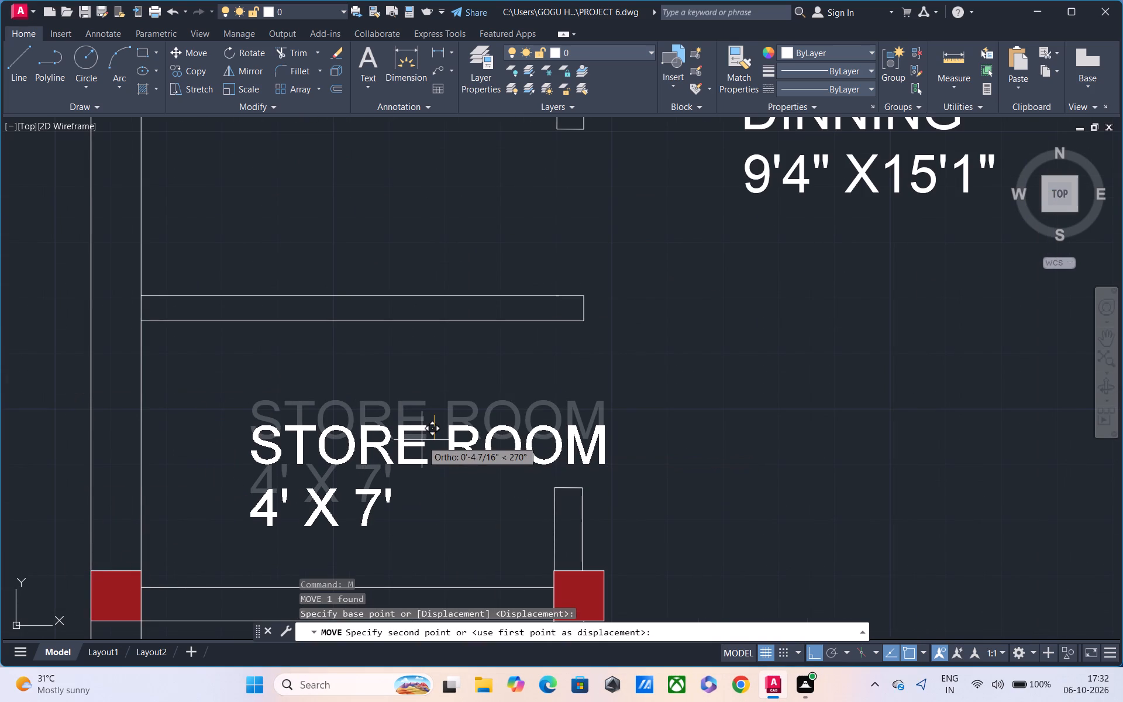
key(F8)
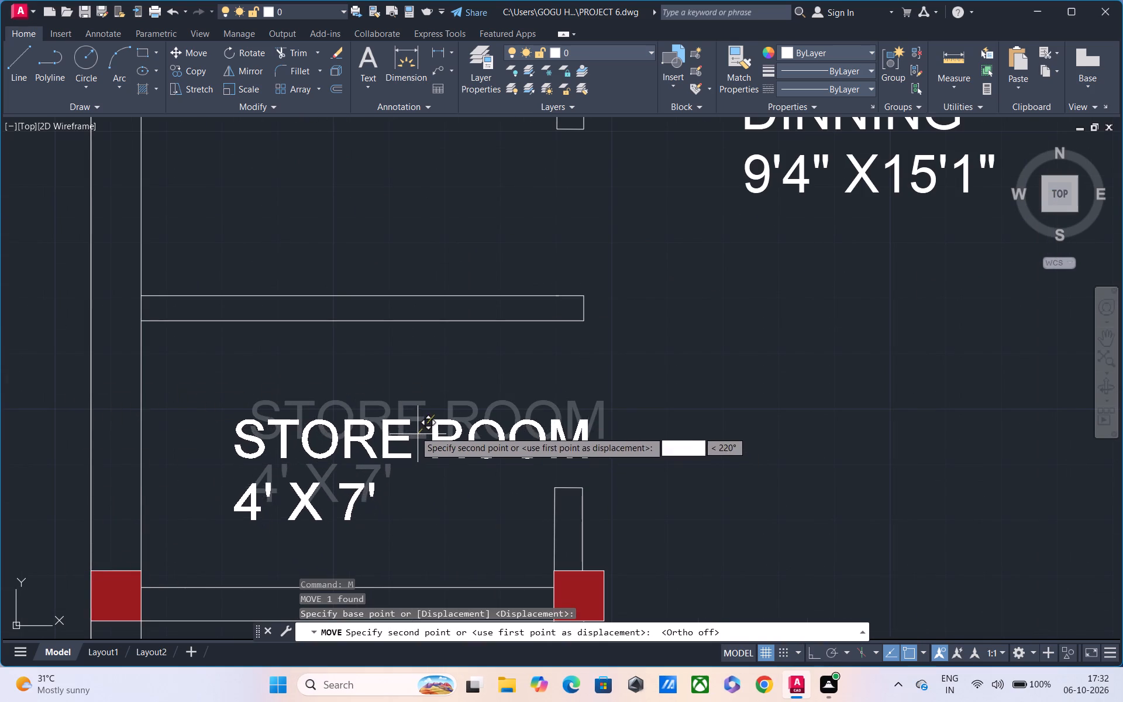
click(398, 422)
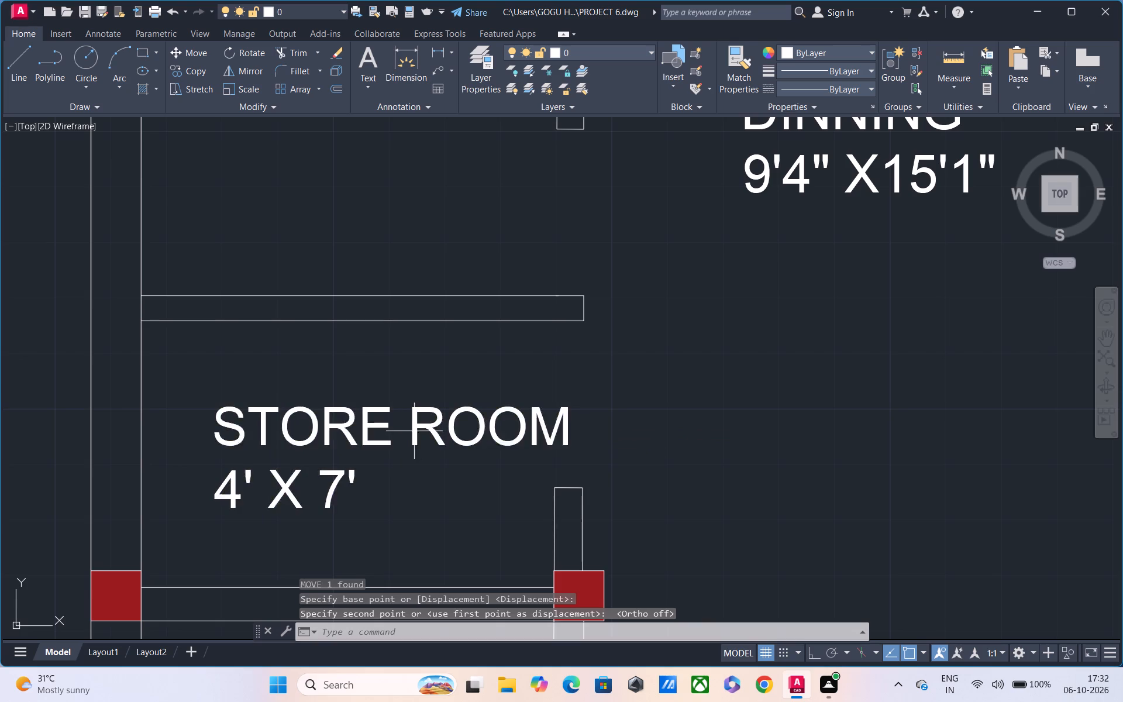
Move the STORE ROOM label a little further toward the outer wall so it sits inside the room.
click(414, 432)
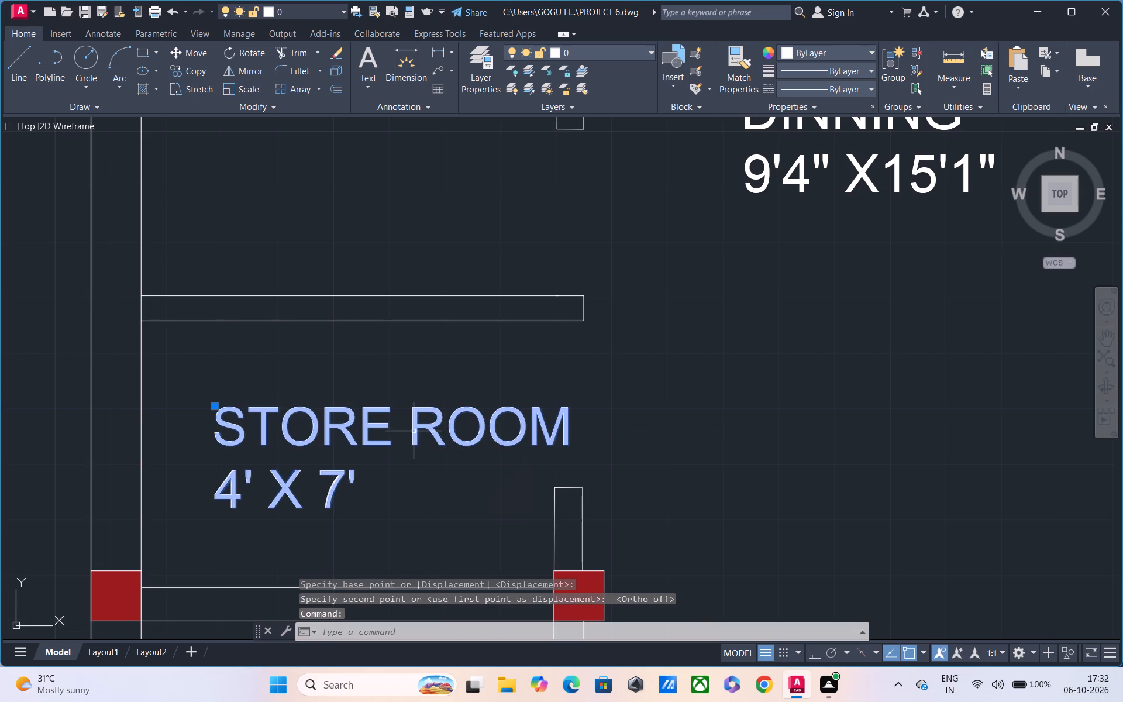
key(m)
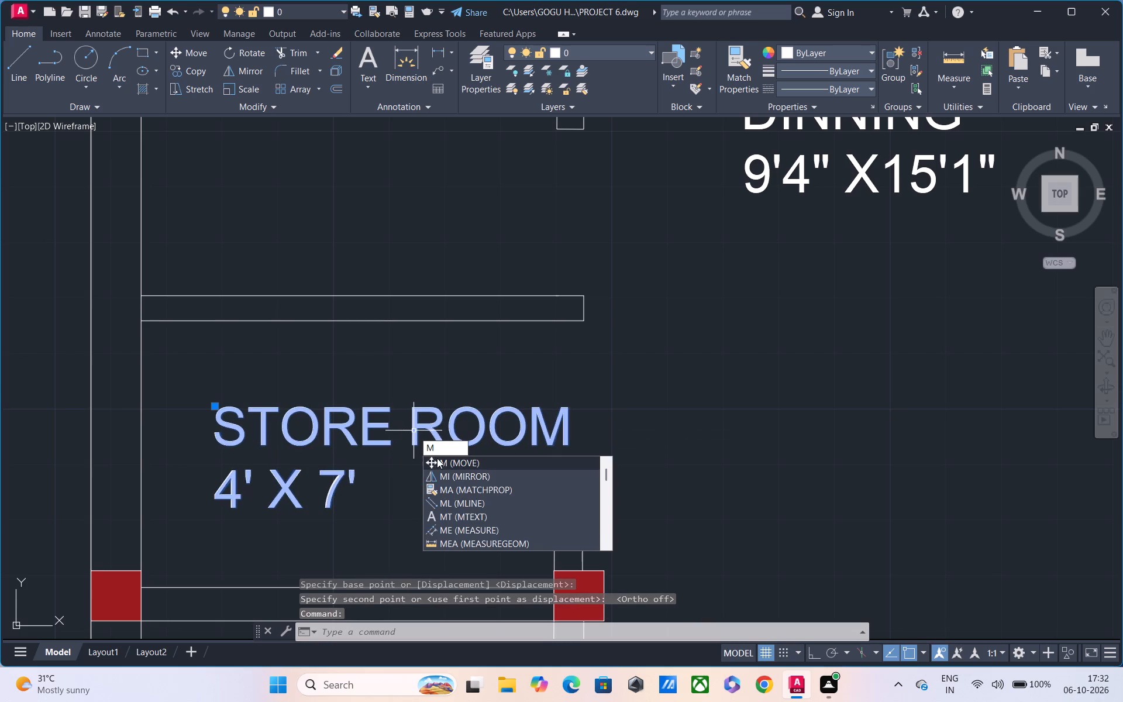
click(438, 458)
click(301, 431)
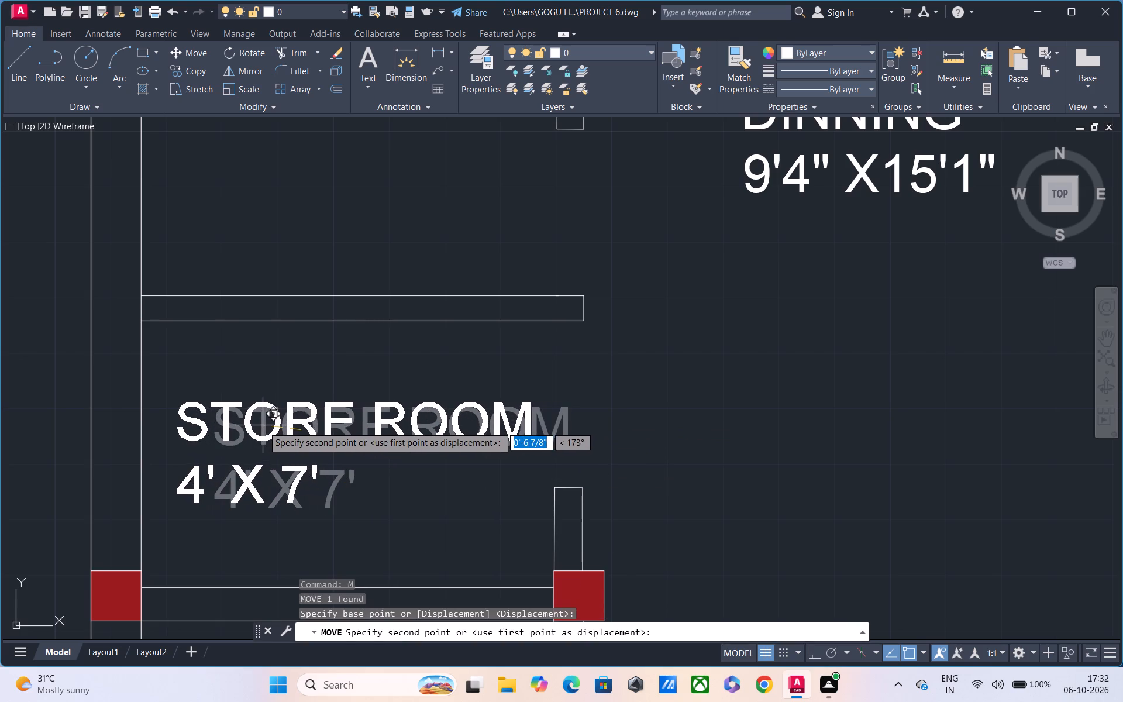
click(250, 434)
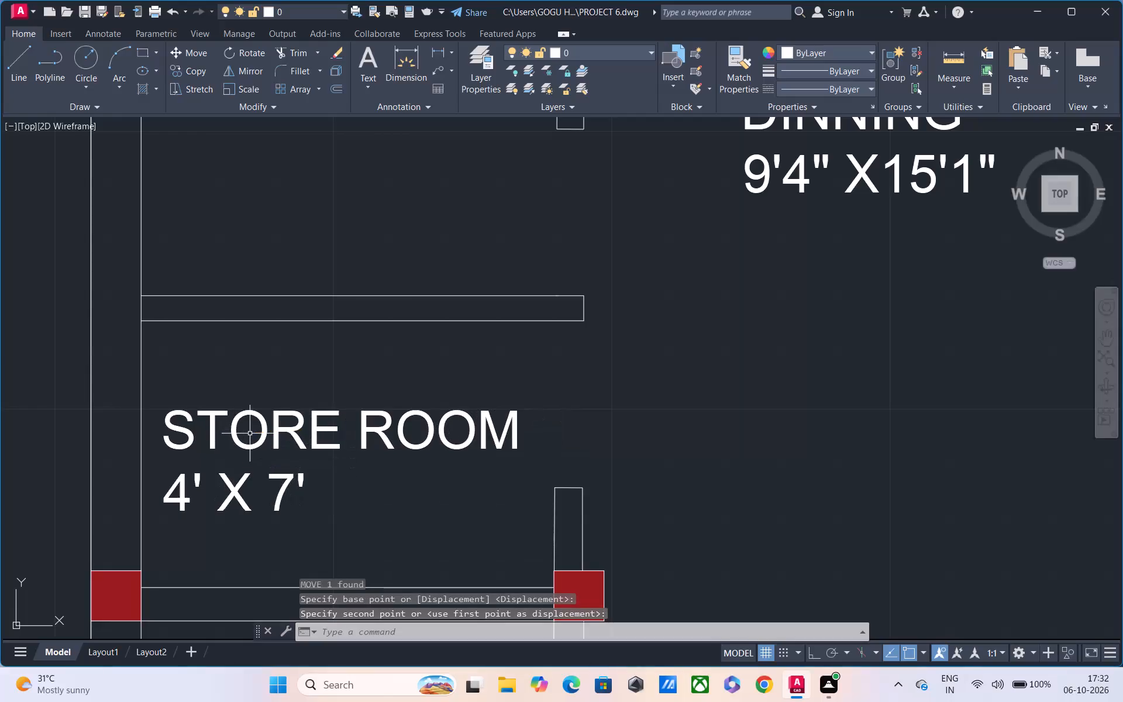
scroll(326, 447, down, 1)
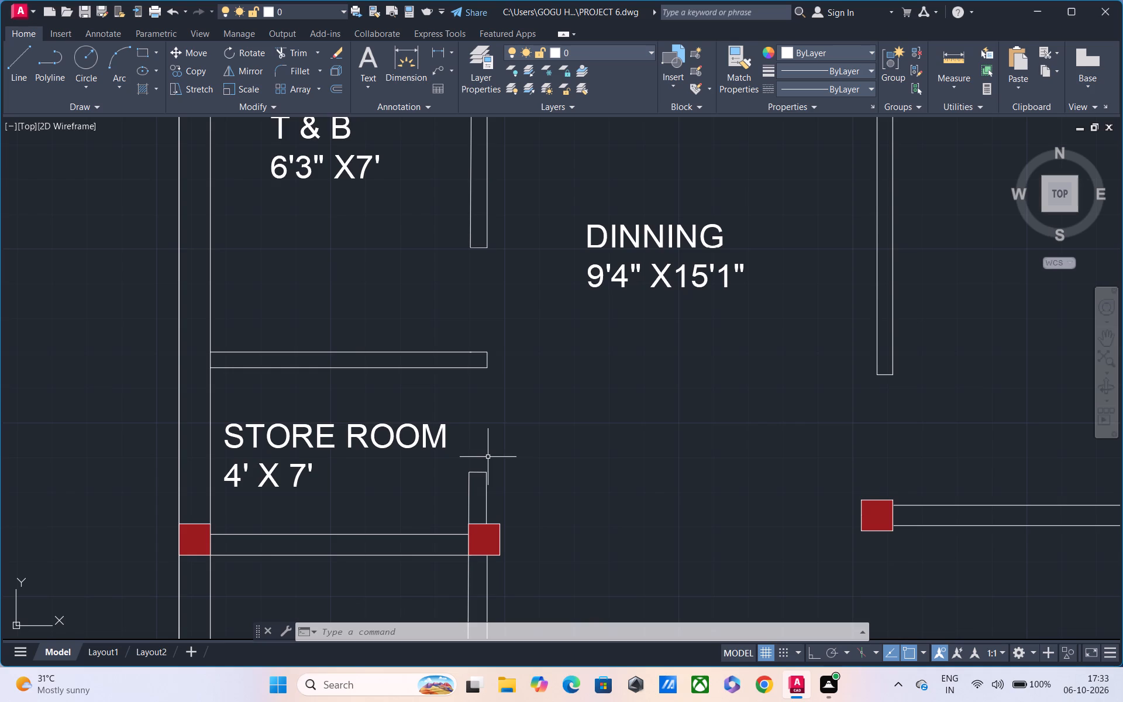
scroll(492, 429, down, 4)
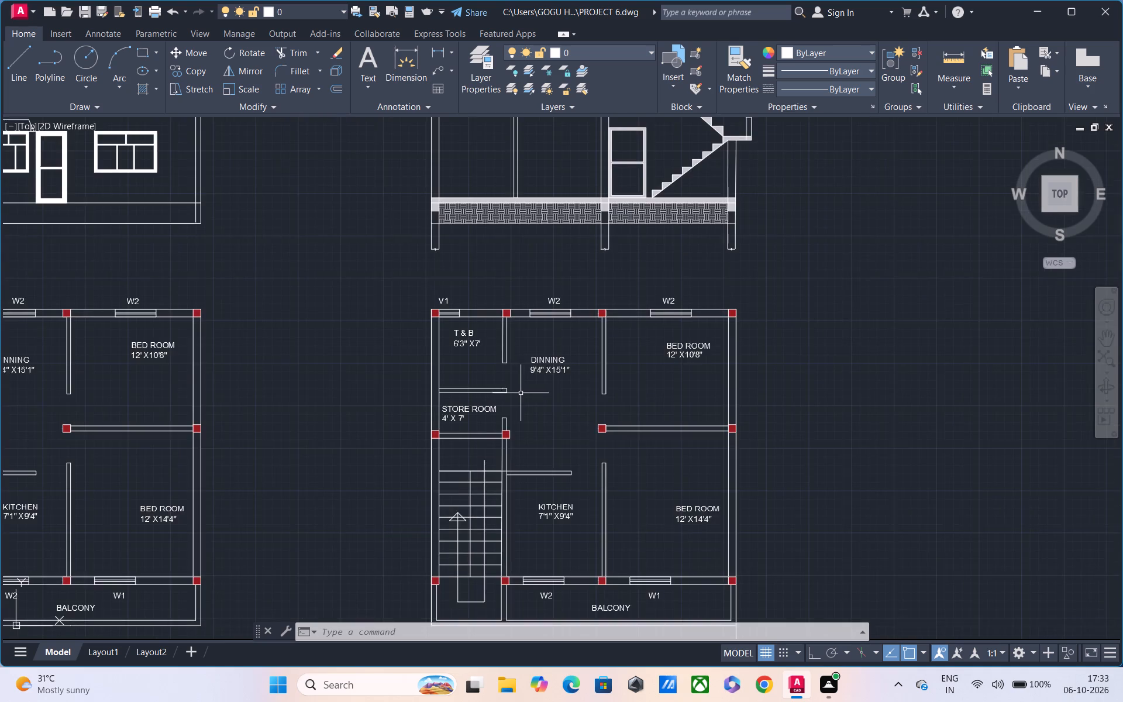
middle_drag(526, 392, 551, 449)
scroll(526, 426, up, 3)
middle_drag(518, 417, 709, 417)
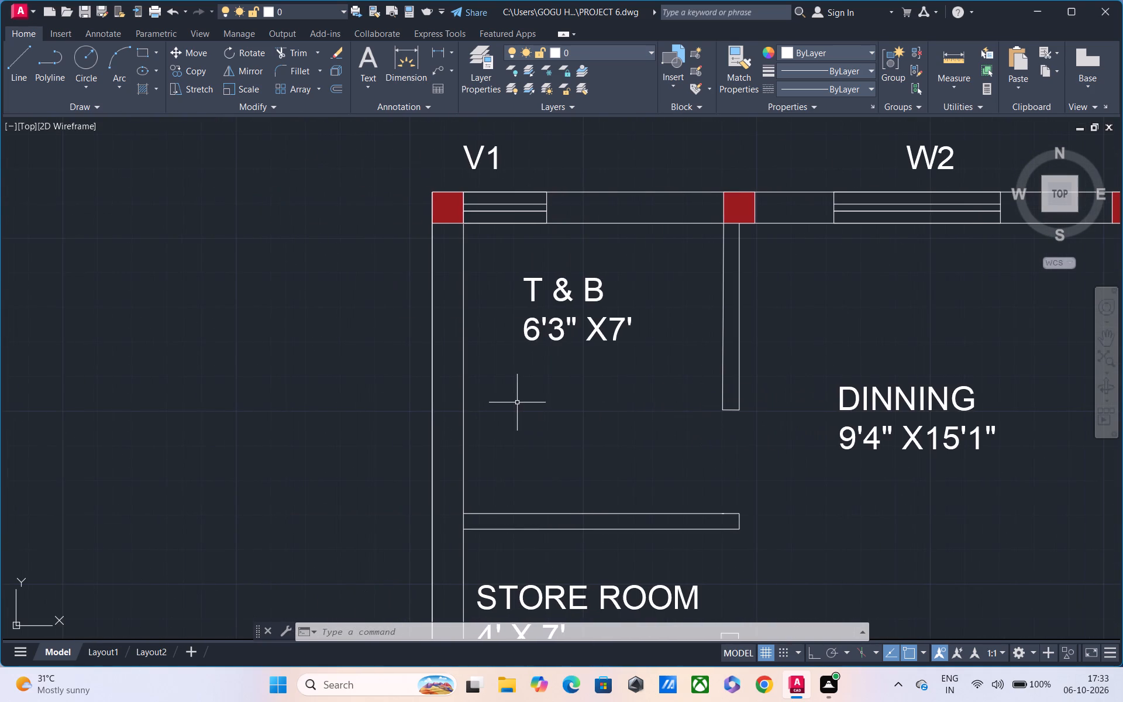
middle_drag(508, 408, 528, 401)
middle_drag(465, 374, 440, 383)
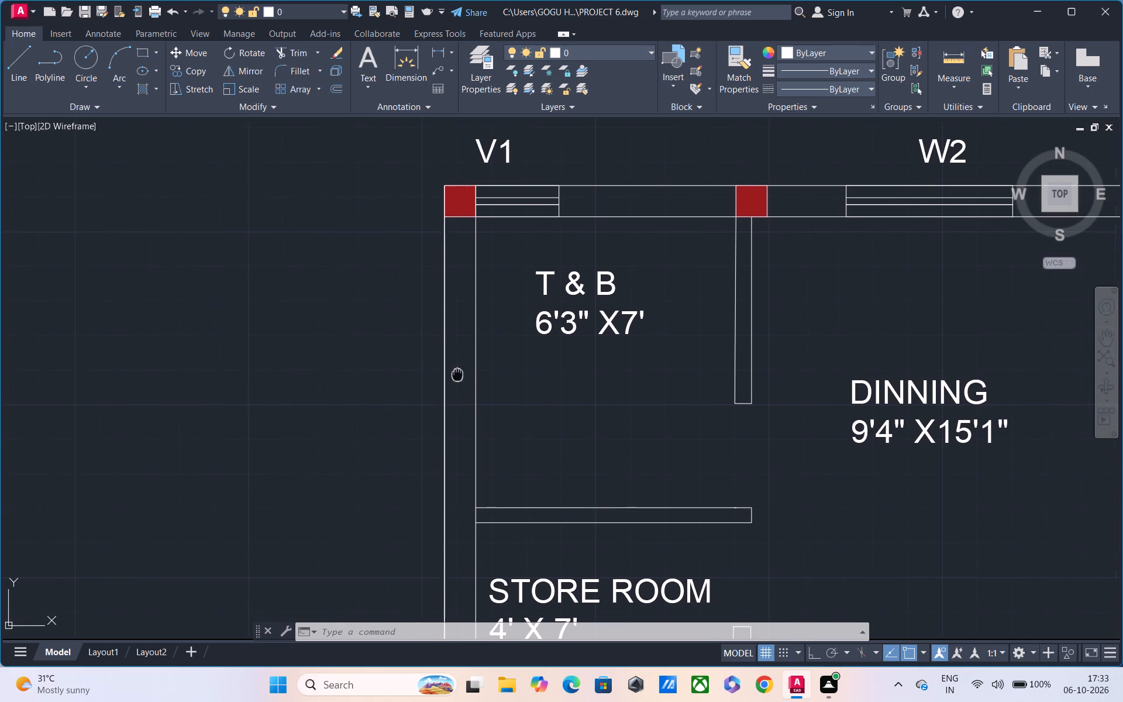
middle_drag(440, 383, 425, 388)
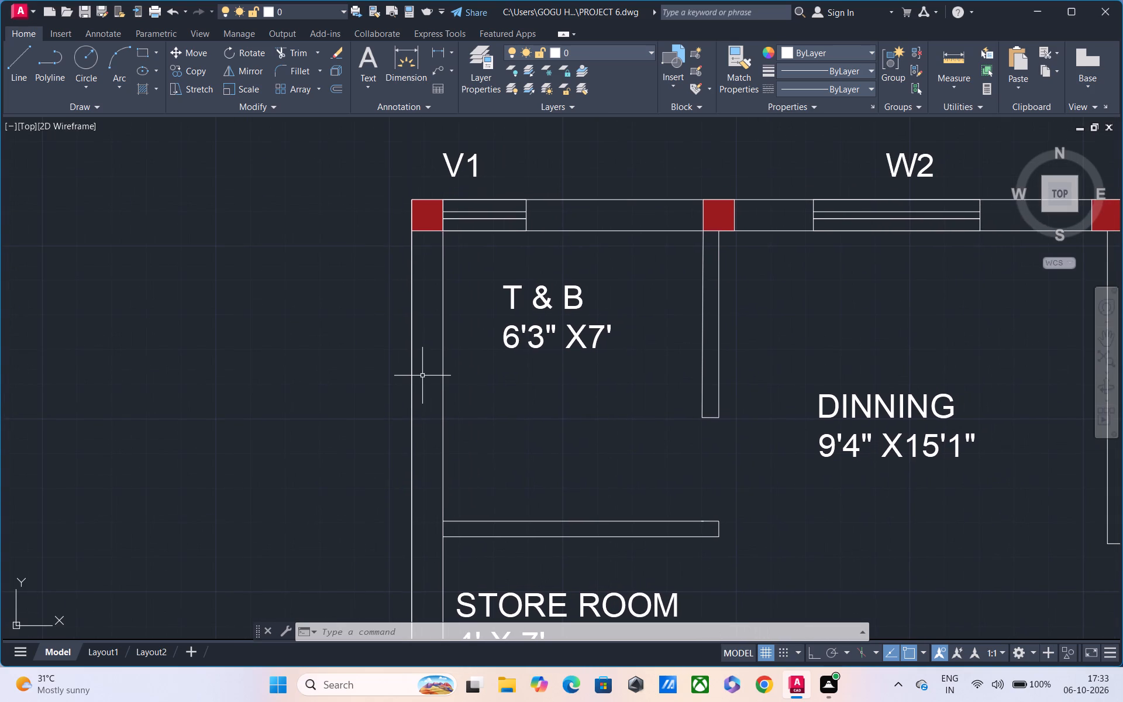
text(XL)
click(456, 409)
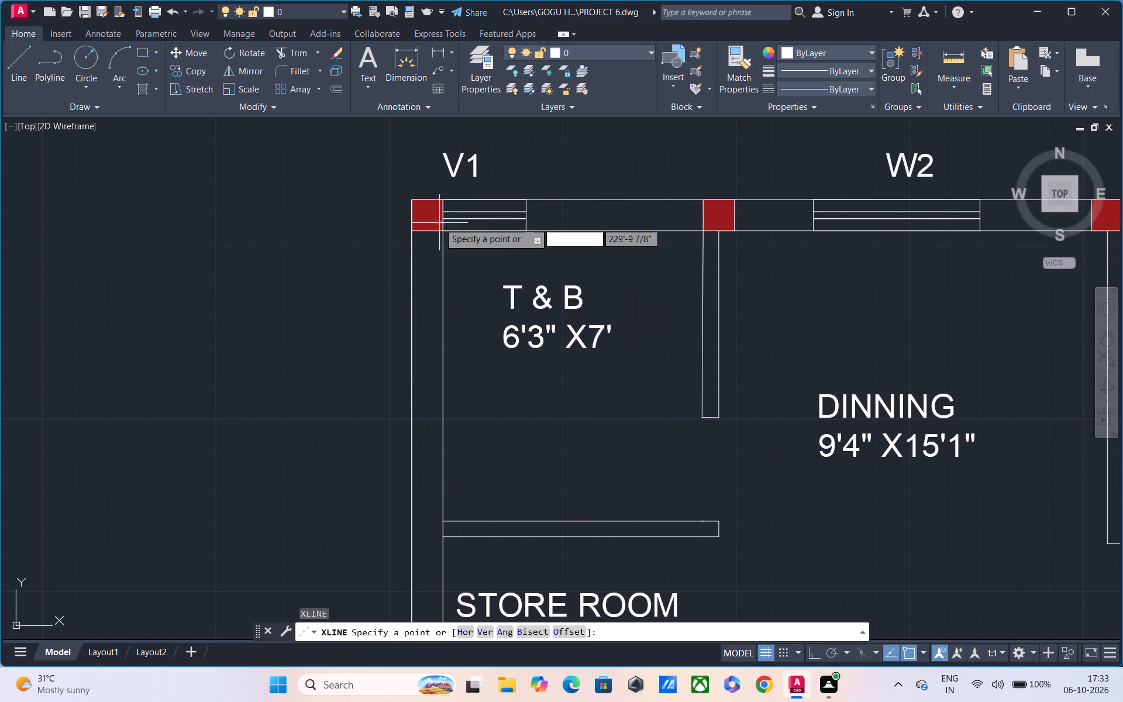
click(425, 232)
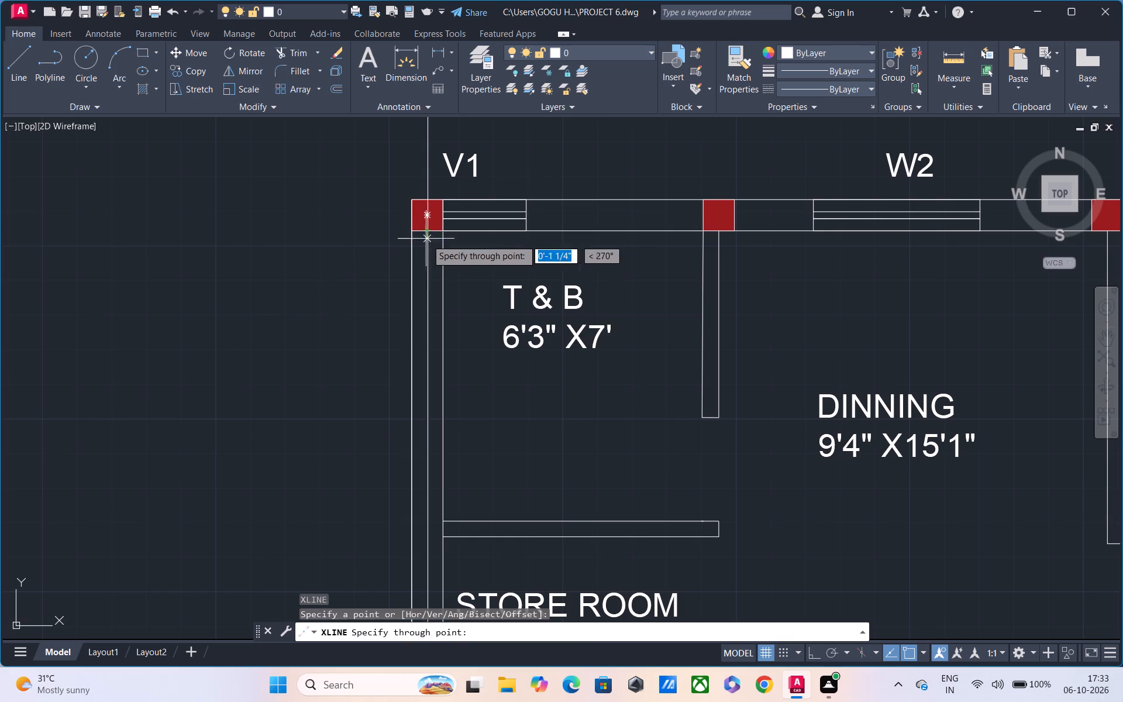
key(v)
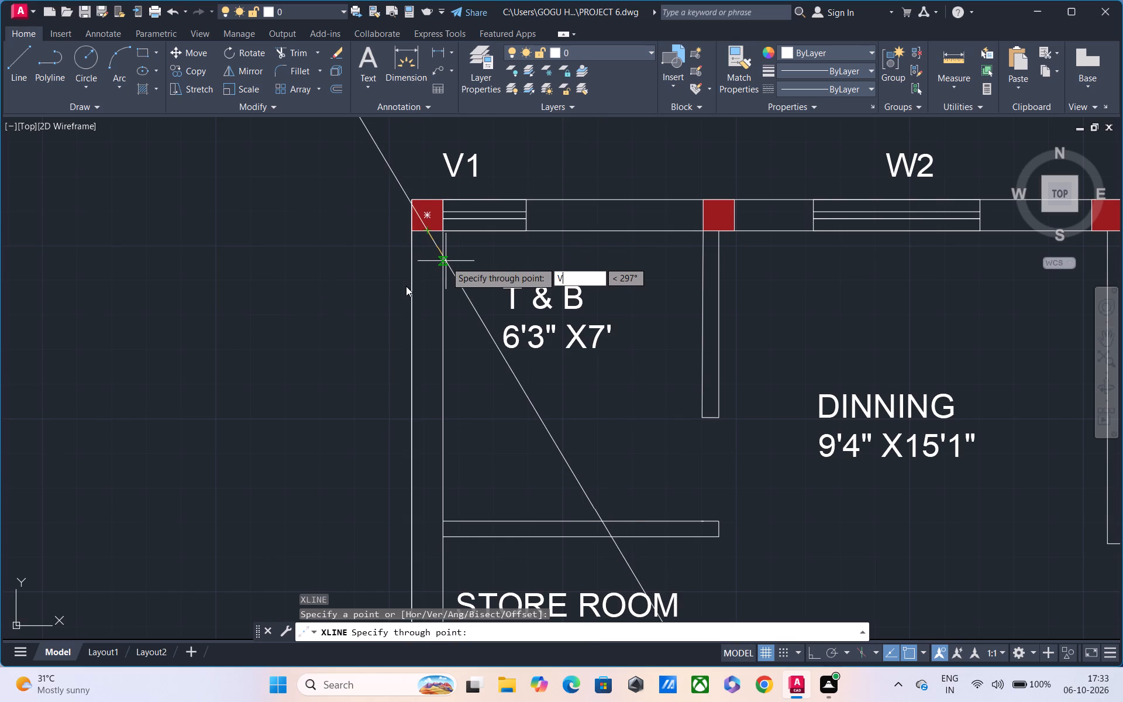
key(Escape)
Place a vertical construction line through the centre of the corner column beside V1 in the plan below the section.
text(XL)
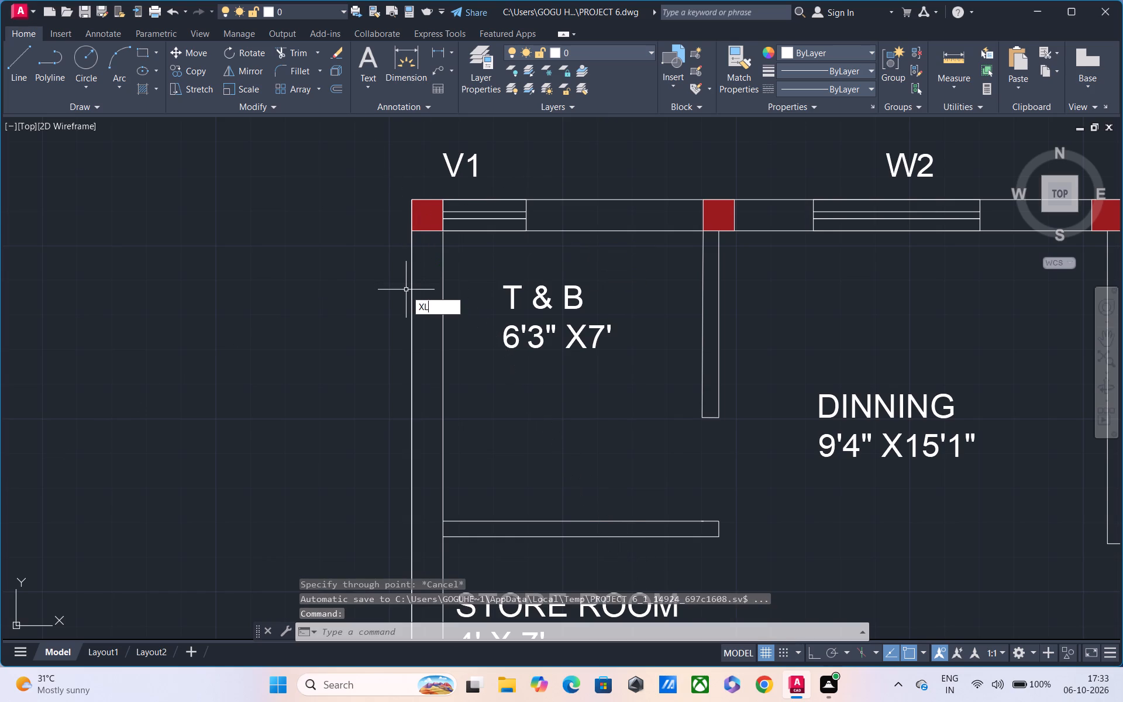
key(space)
text(C)
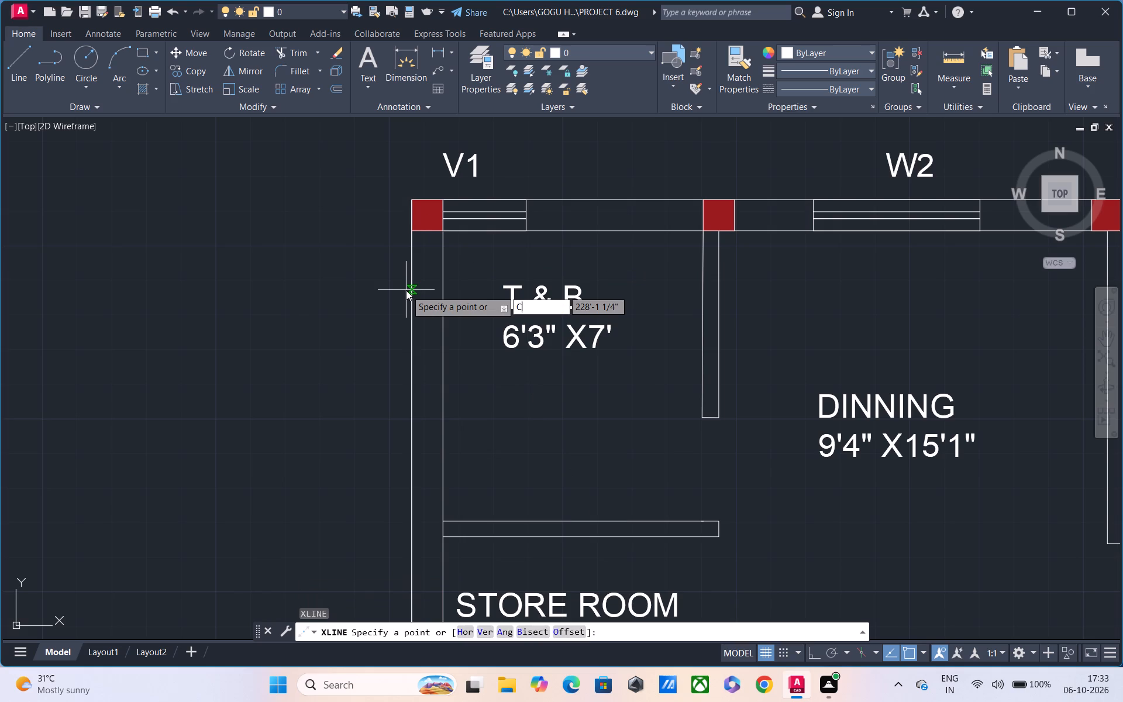
key(BackSpace)
text(V)
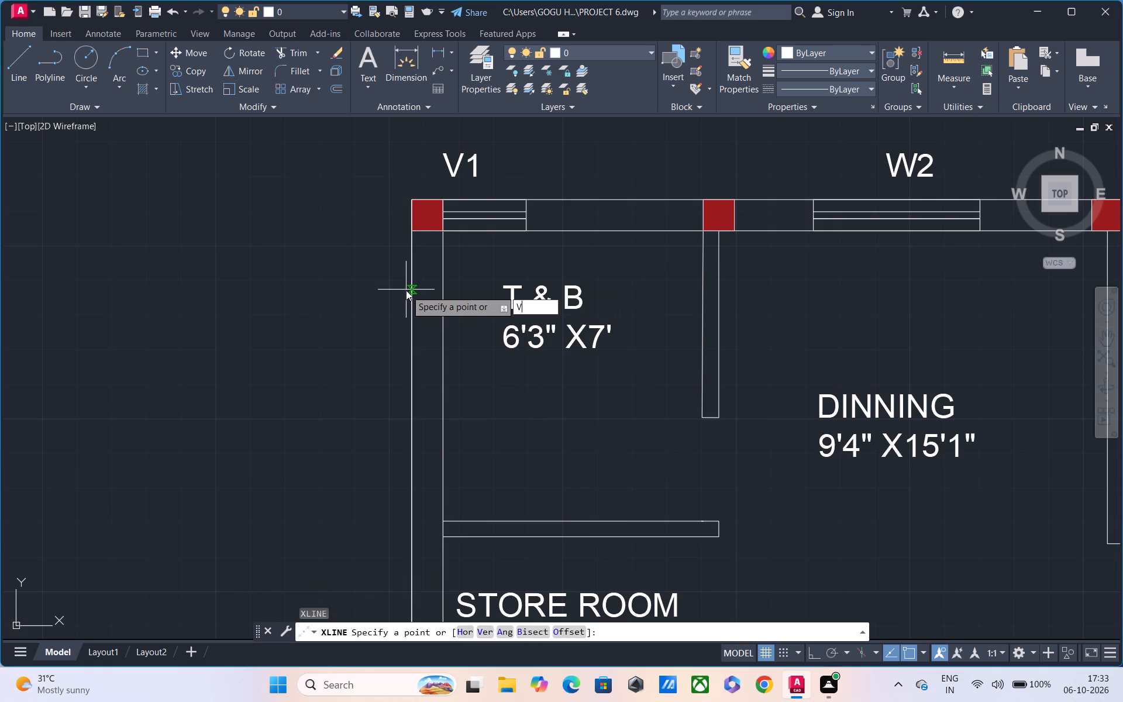
key(space)
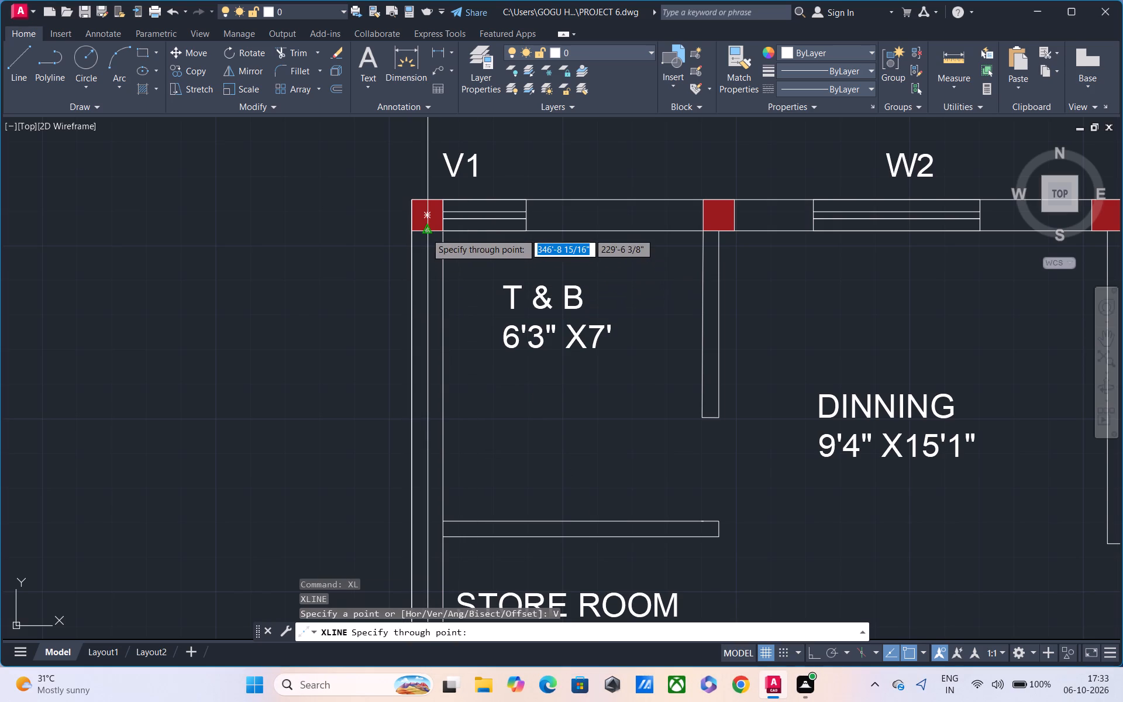
click(426, 233)
Add a vertical construction line through the middle of the column between T & B and DINNING.
scroll(446, 274, down, 2)
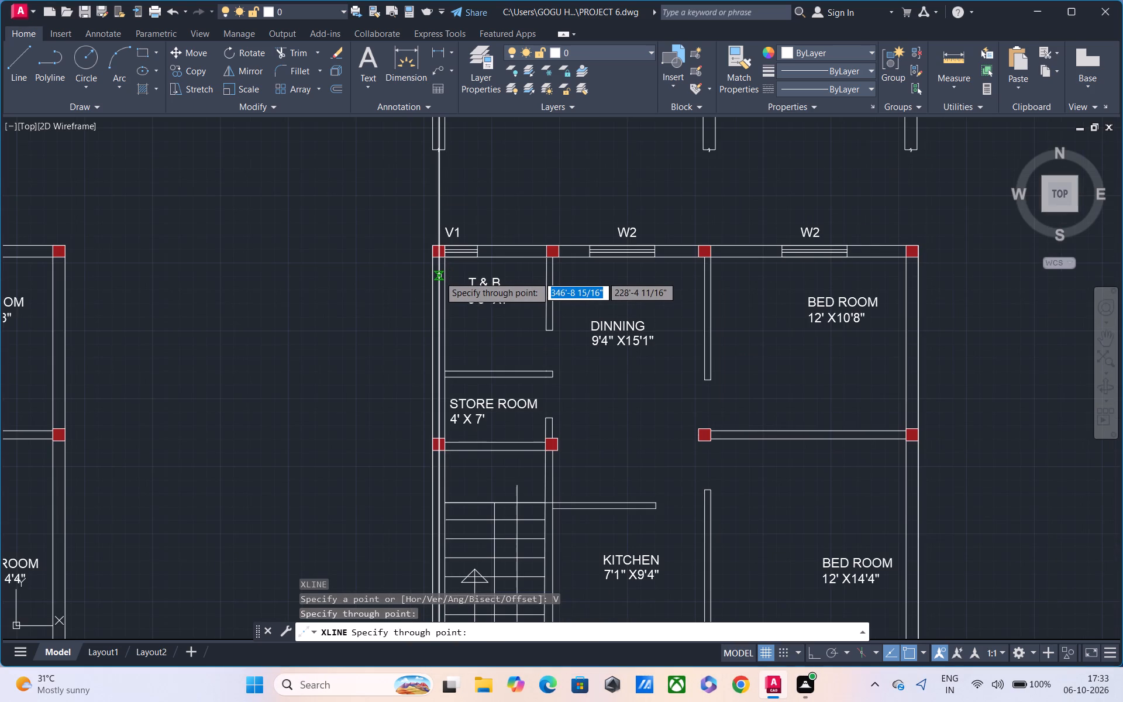
scroll(439, 276, down, 1)
middle_drag(457, 311, 402, 421)
scroll(407, 423, down, 1)
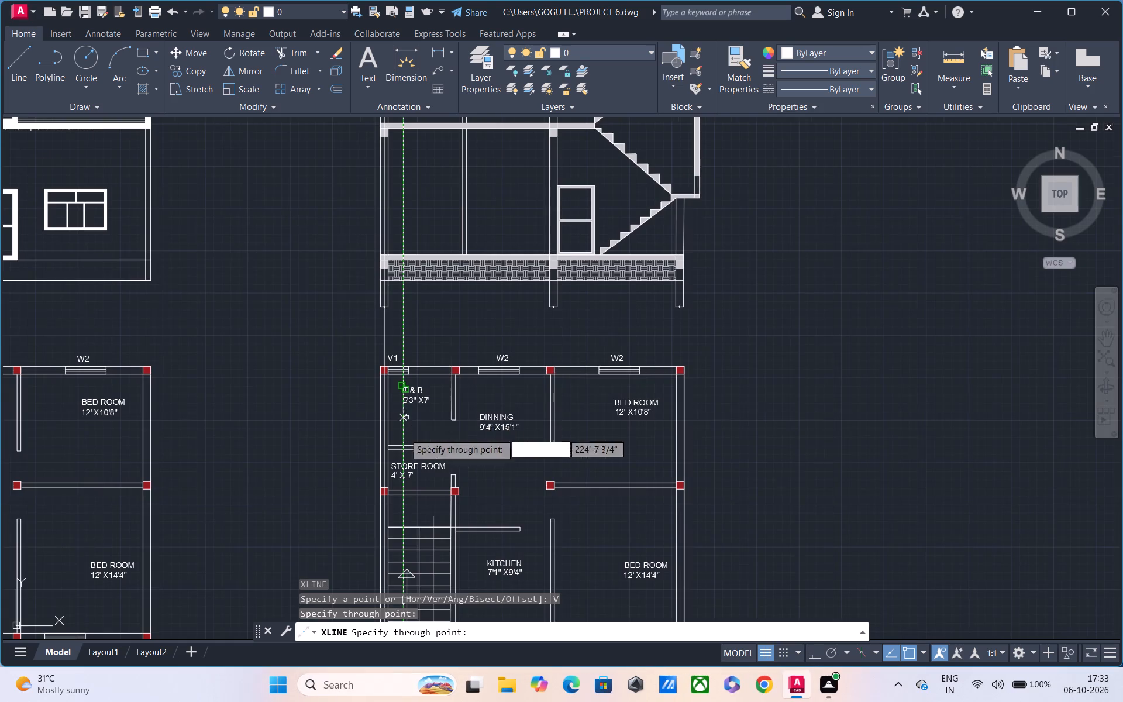
middle_drag(399, 480, 395, 547)
scroll(399, 505, down, 1)
middle_drag(402, 488, 395, 415)
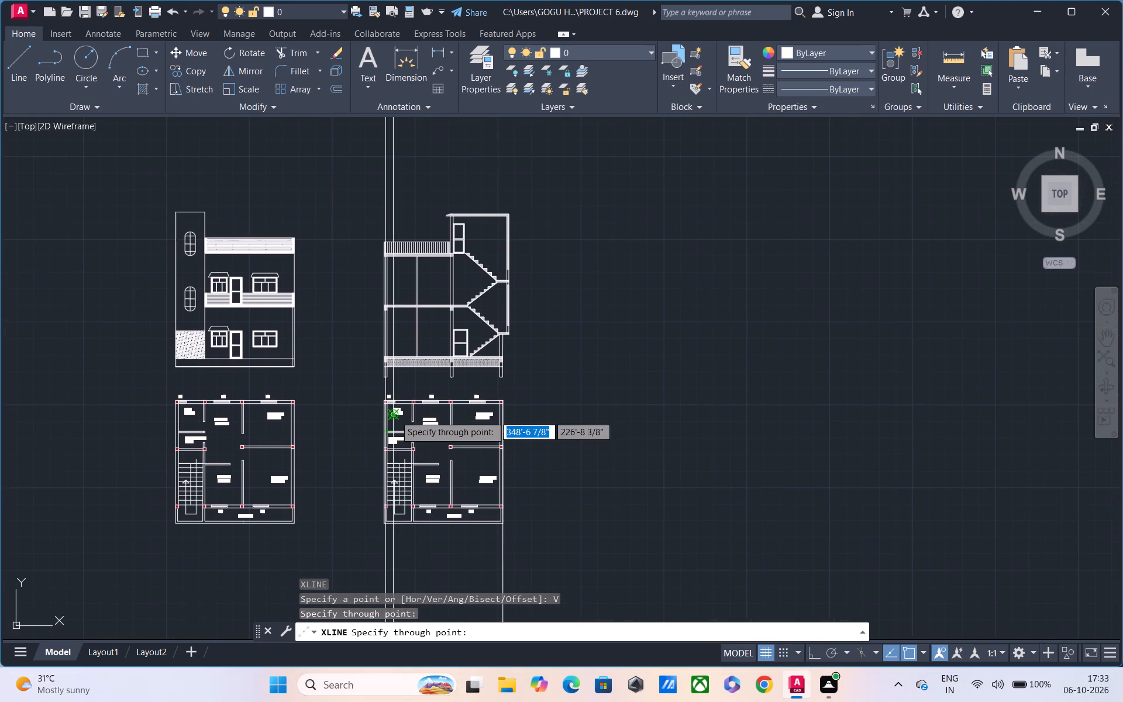
scroll(400, 418, up, 3)
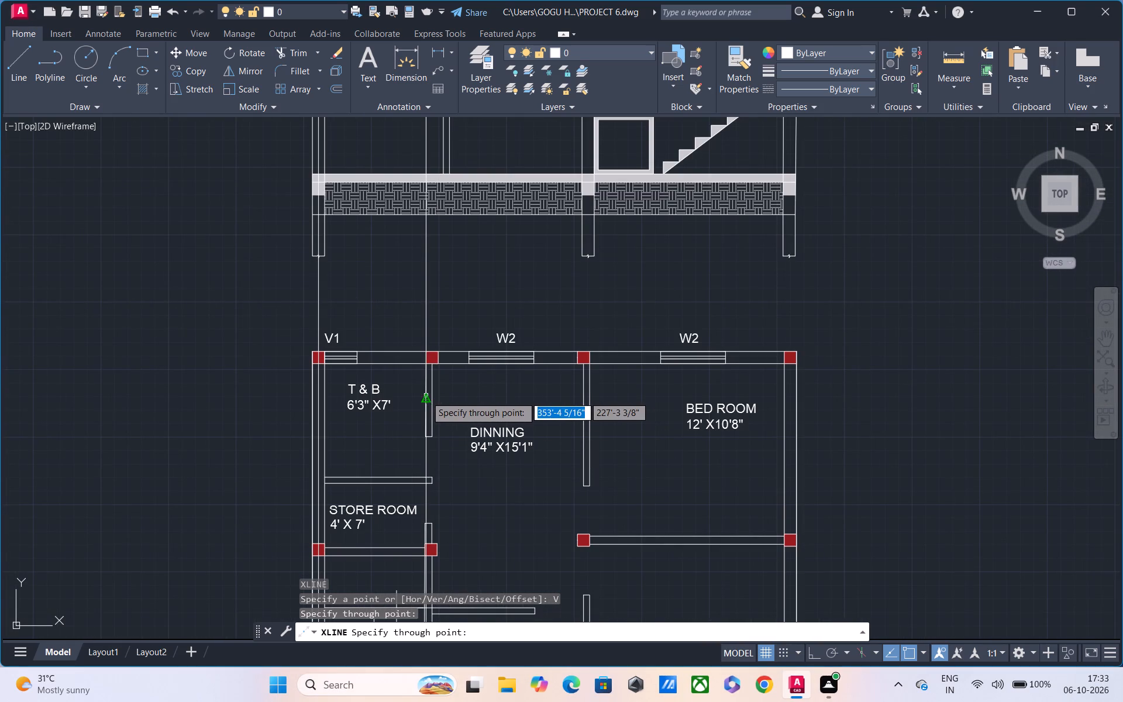
scroll(426, 396, up, 2)
middle_drag(429, 357, 433, 318)
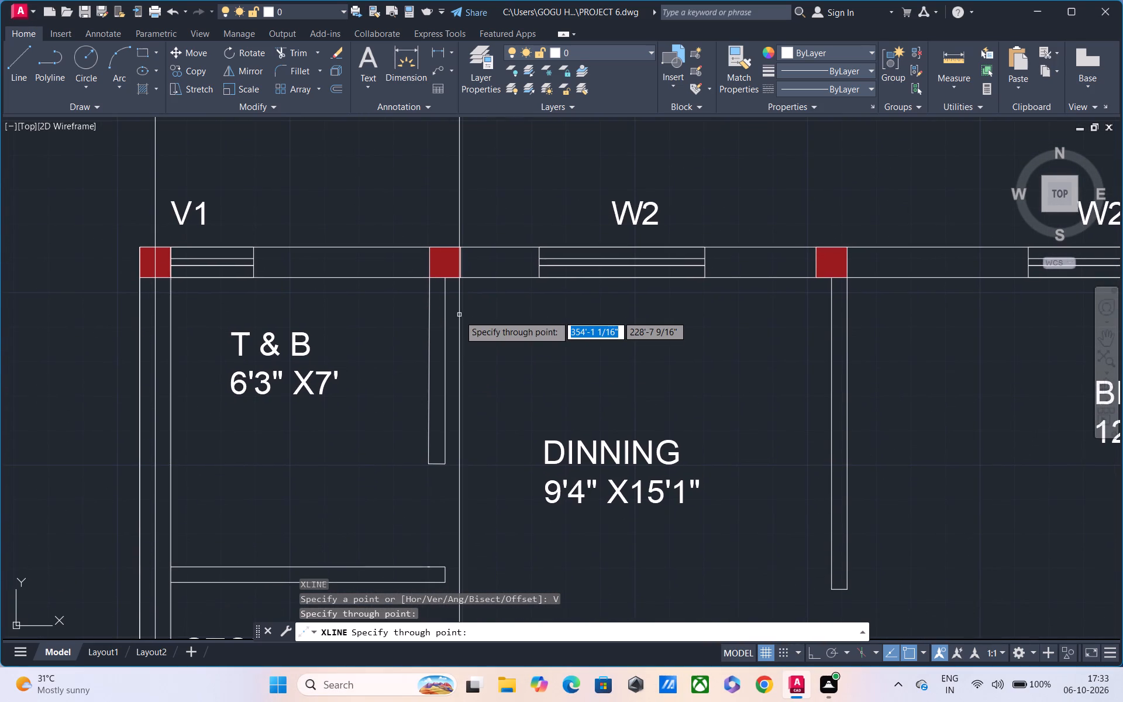
scroll(459, 315, up, 1)
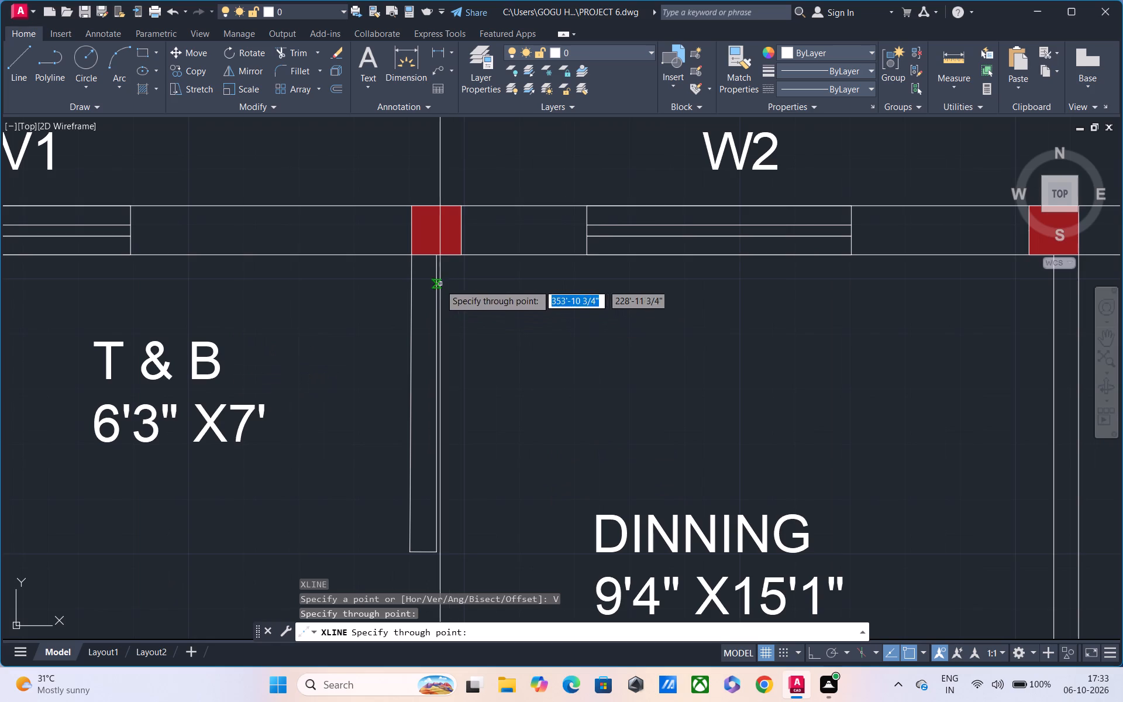
click(437, 254)
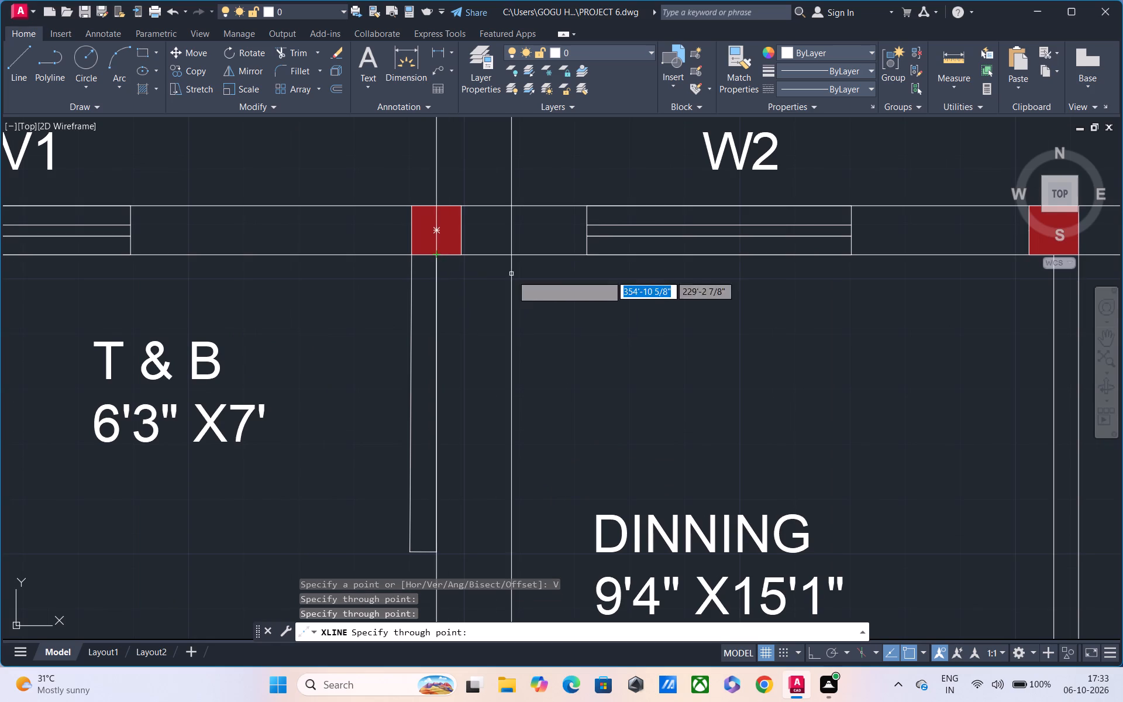
Add vertical construction lines through the middles of the DINNING–BED ROOM column and the outer BED ROOM corner column.
middle_drag(512, 275, 326, 291)
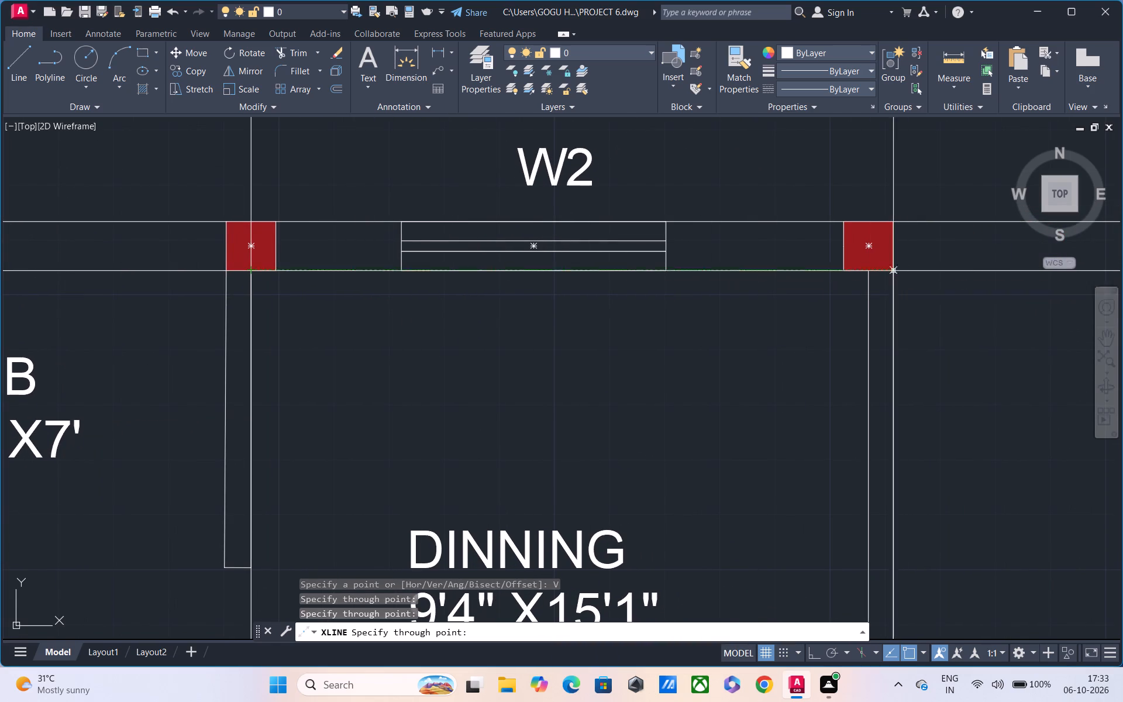
click(867, 273)
middle_drag(806, 295, 757, 301)
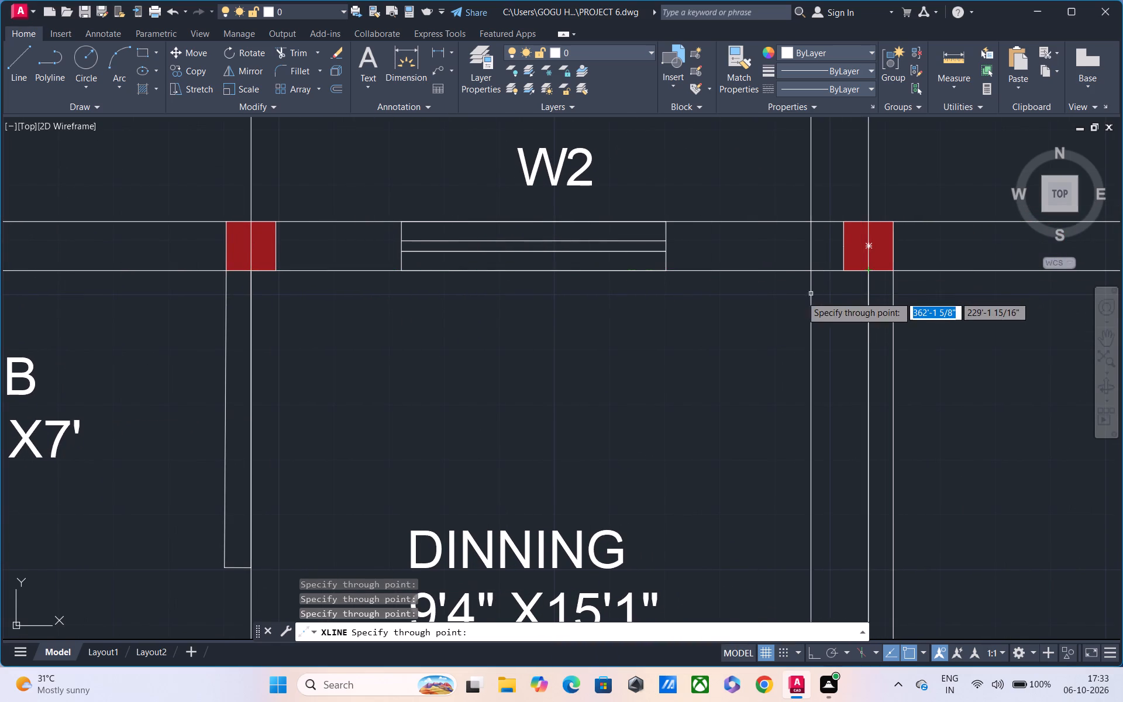
middle_drag(757, 301, 309, 310)
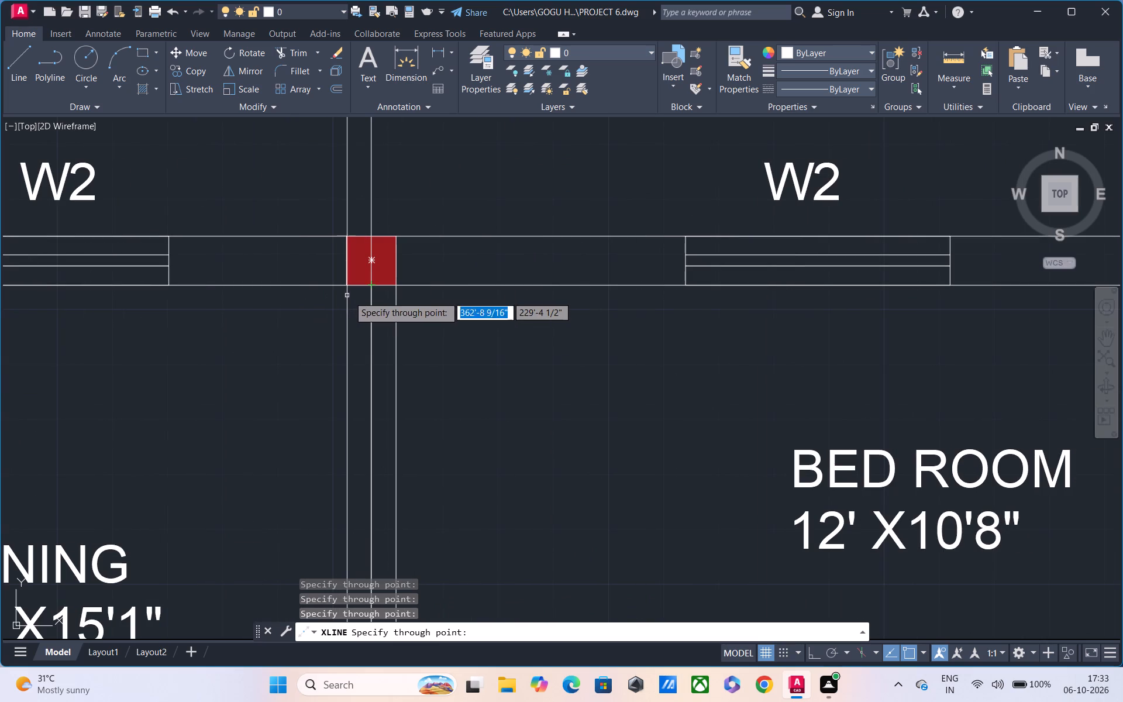
middle_drag(638, 298, 276, 296)
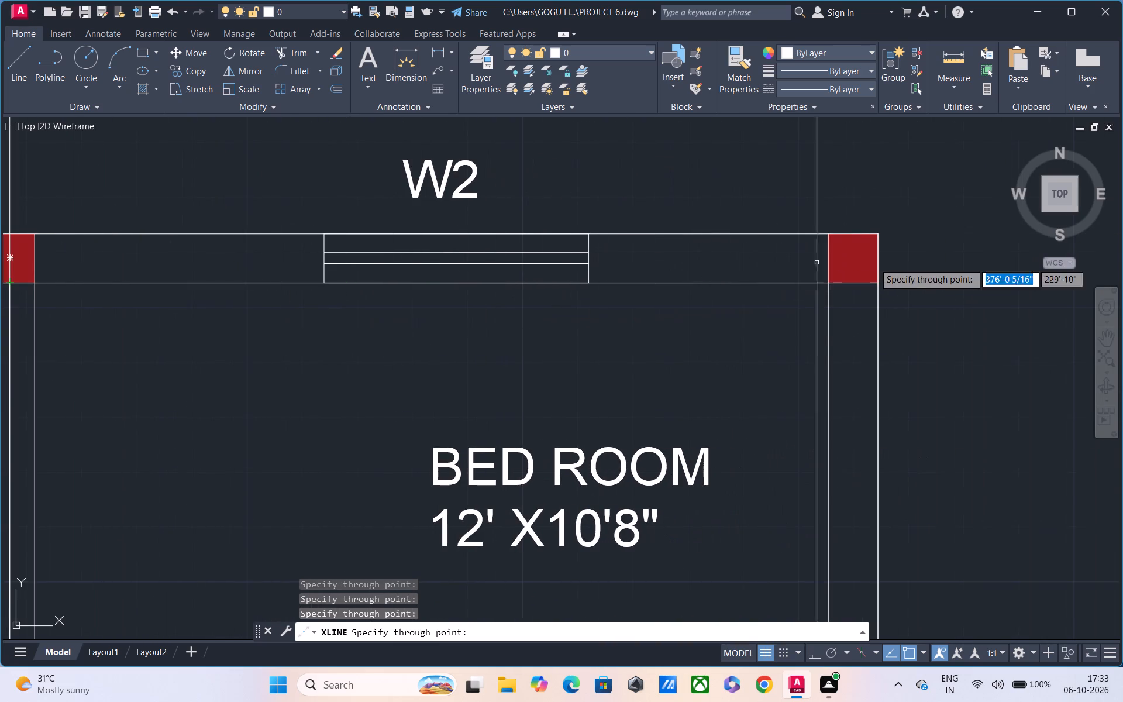
click(856, 288)
scroll(792, 304, down, 2)
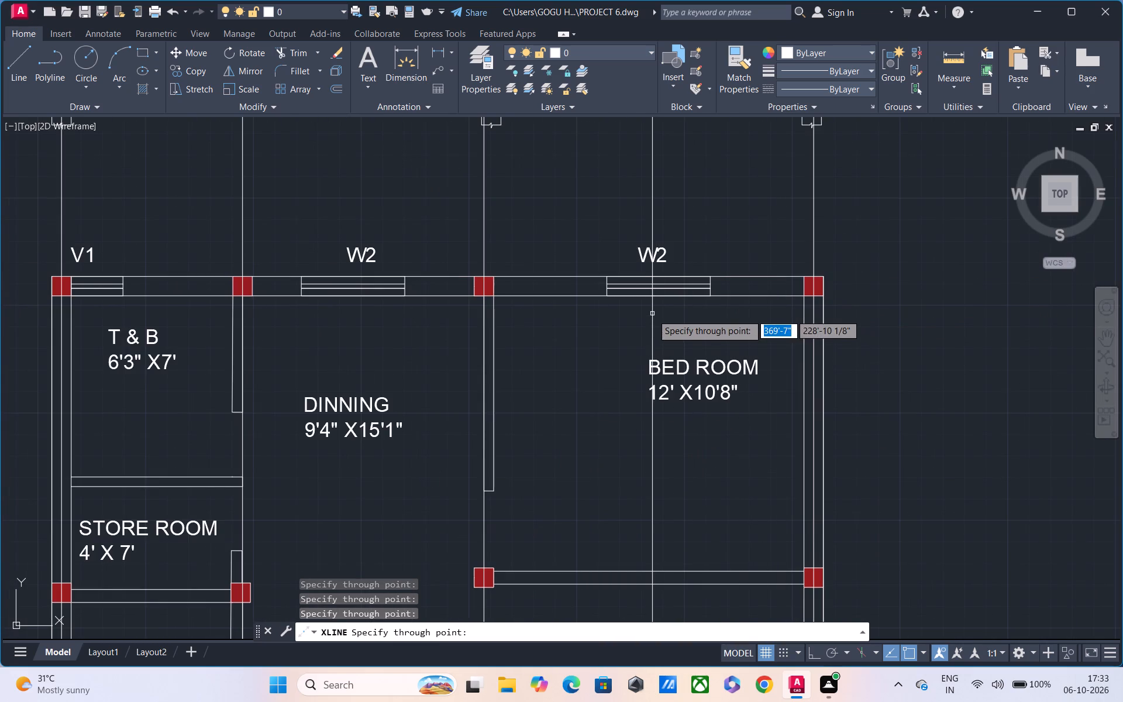
scroll(652, 314, down, 2)
key(Escape)
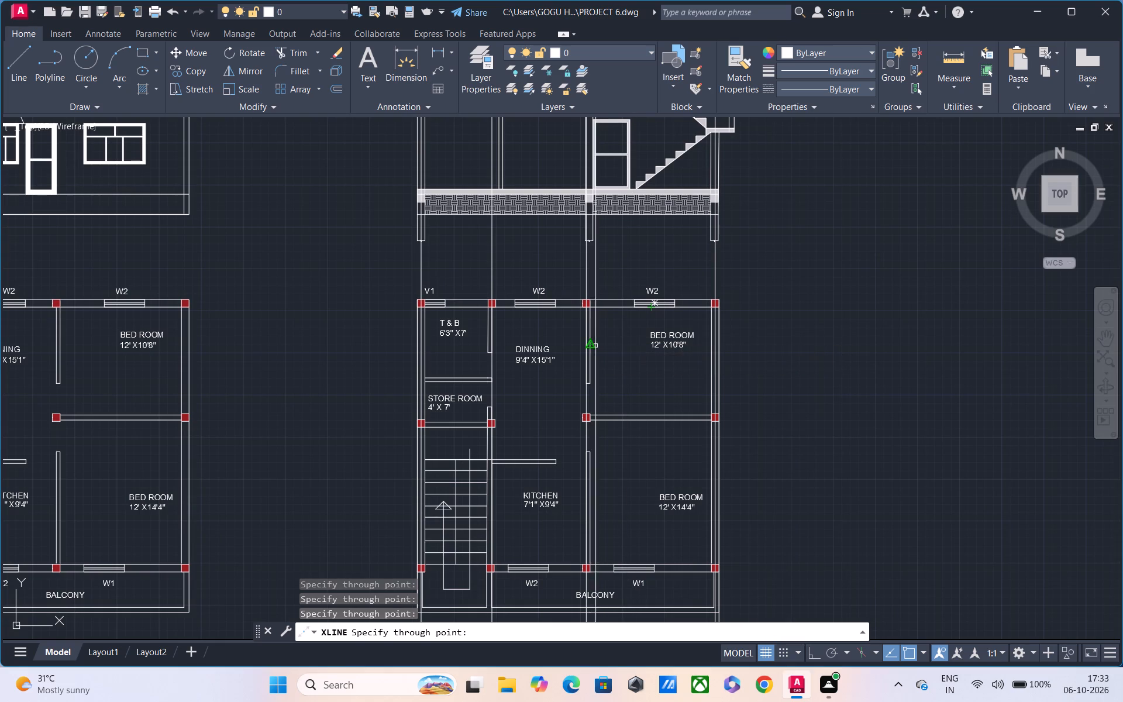
Place a horizontal construction line through the middle of the column row along the V1 and W2 wall.
middle_drag(454, 389, 571, 315)
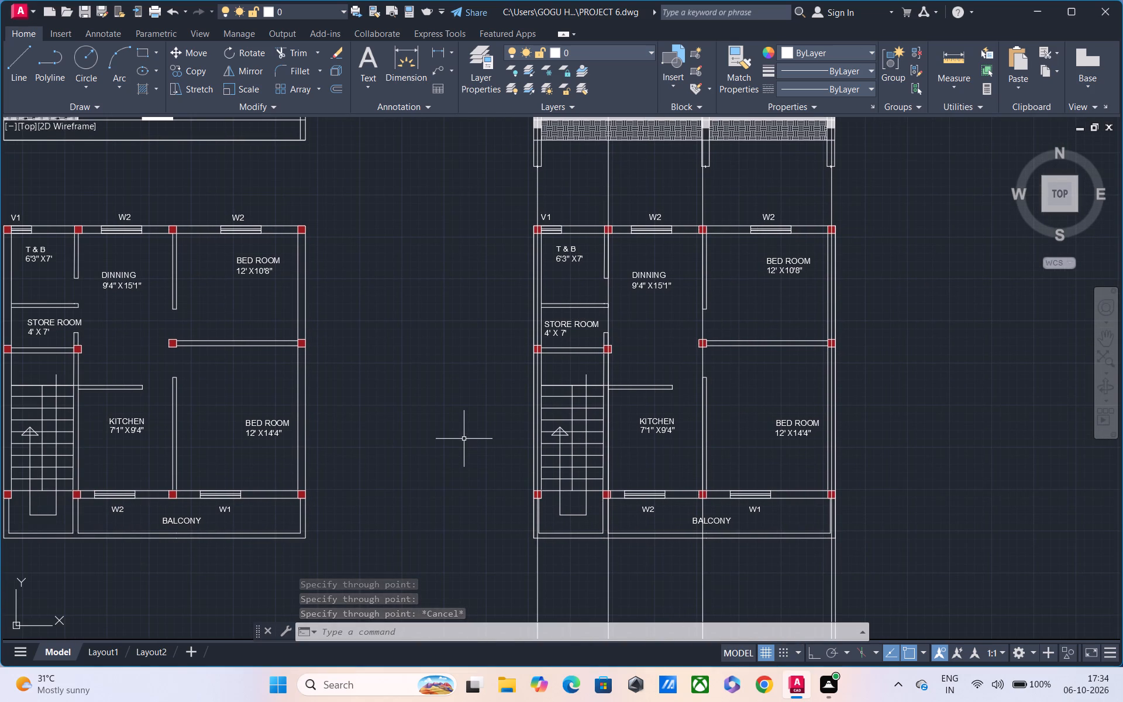
key(x)
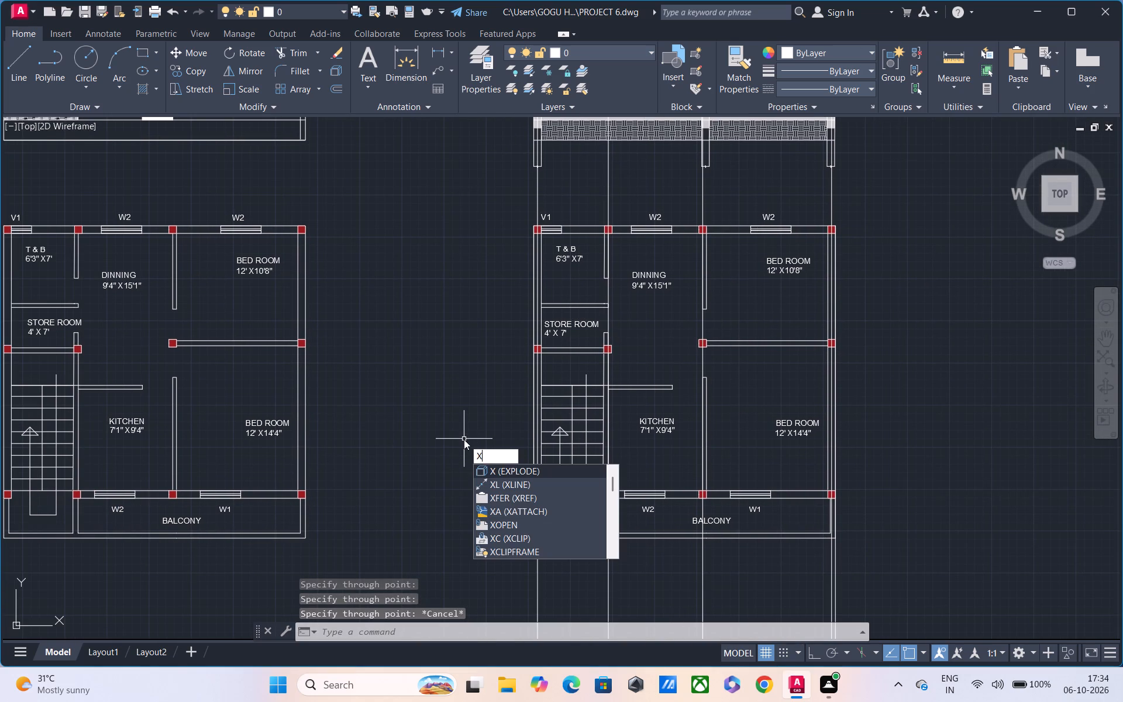
text(L)
key(space)
text(H)
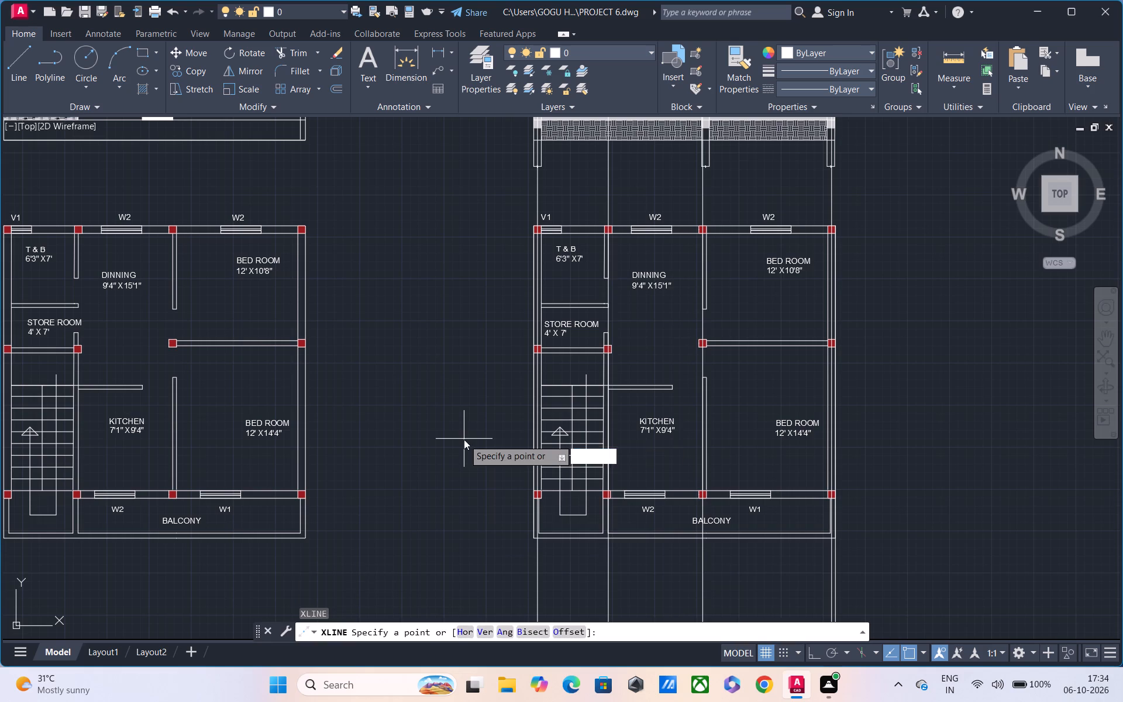
key(space)
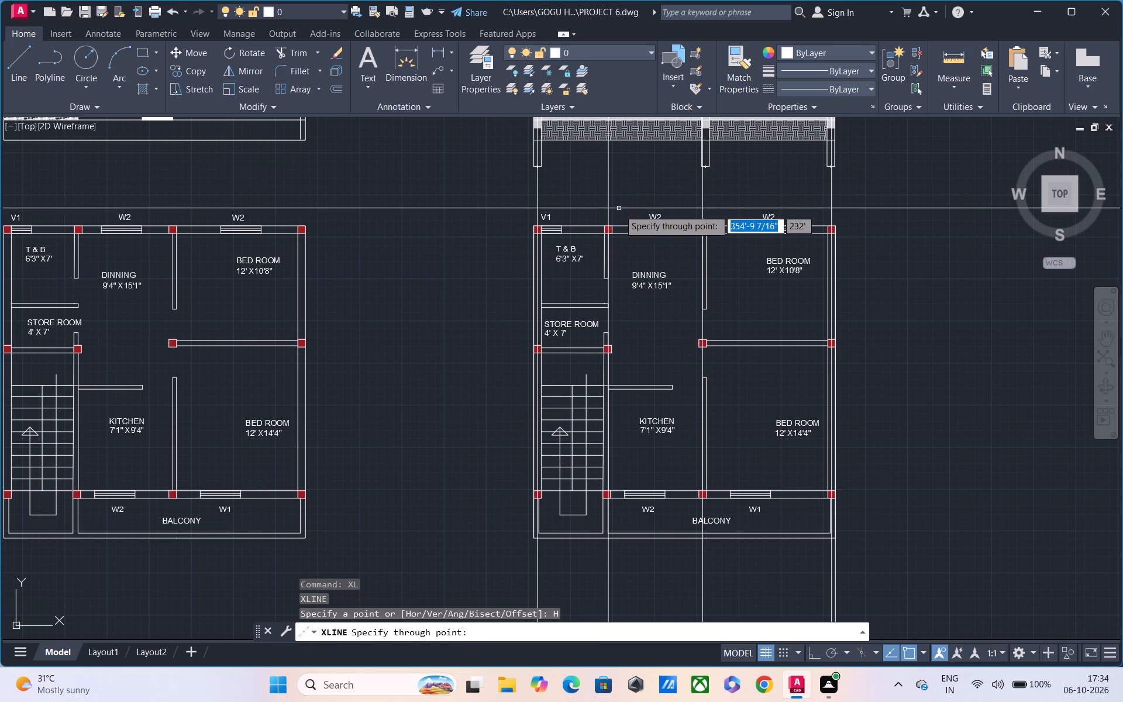
middle_drag(619, 219, 622, 262)
scroll(570, 275, up, 2)
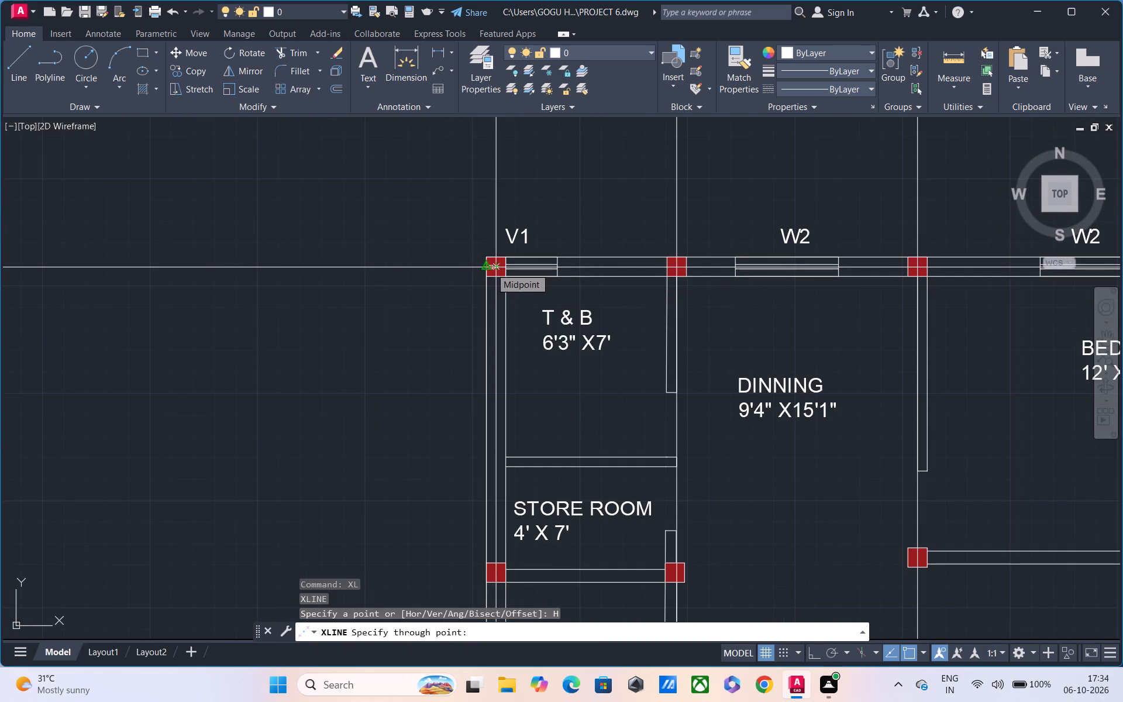
click(490, 269)
Add horizontal construction lines through the middles of the column below STORE ROOM and the stair column on the balcony-side wall.
middle_drag(547, 345, 553, 215)
scroll(563, 395, down, 1)
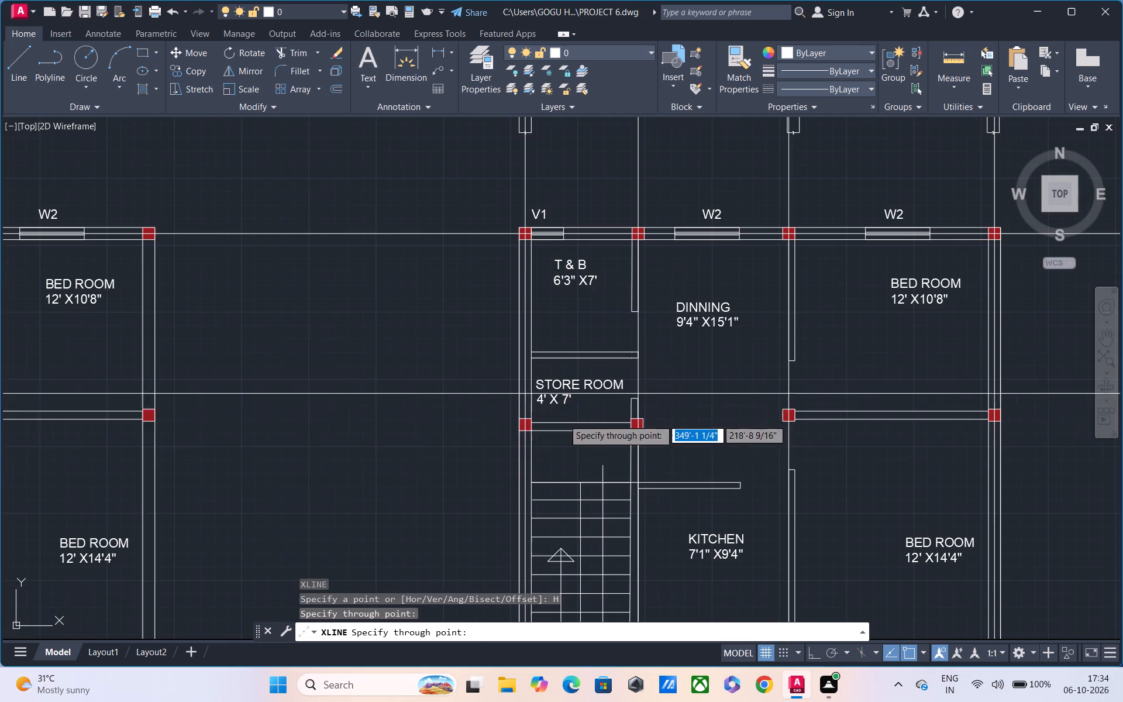
scroll(519, 424, up, 3)
click(518, 434)
scroll(516, 436, down, 3)
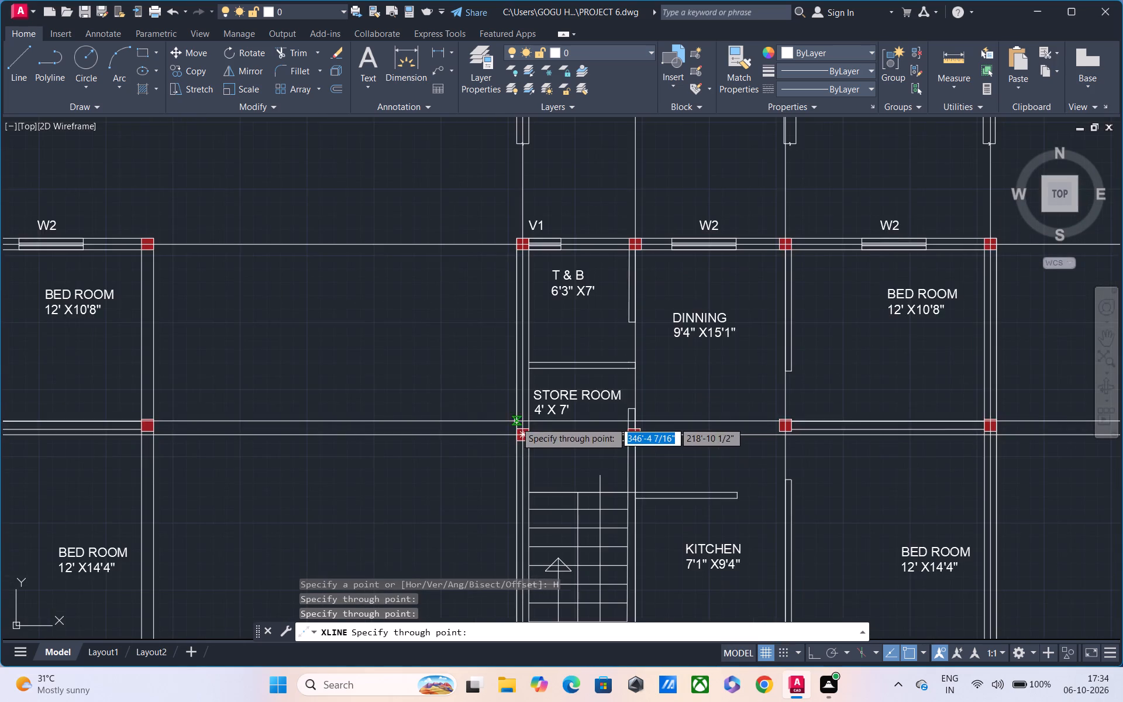
middle_drag(515, 421, 484, 98)
scroll(495, 347, up, 3)
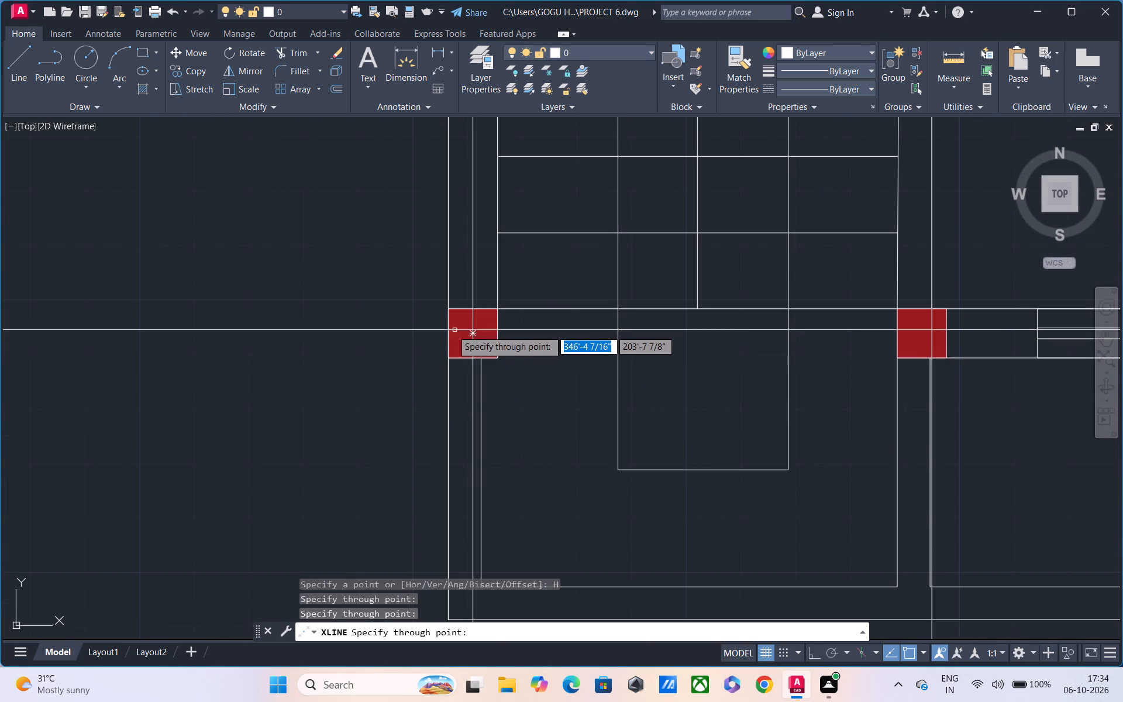
click(446, 333)
key(Escape)
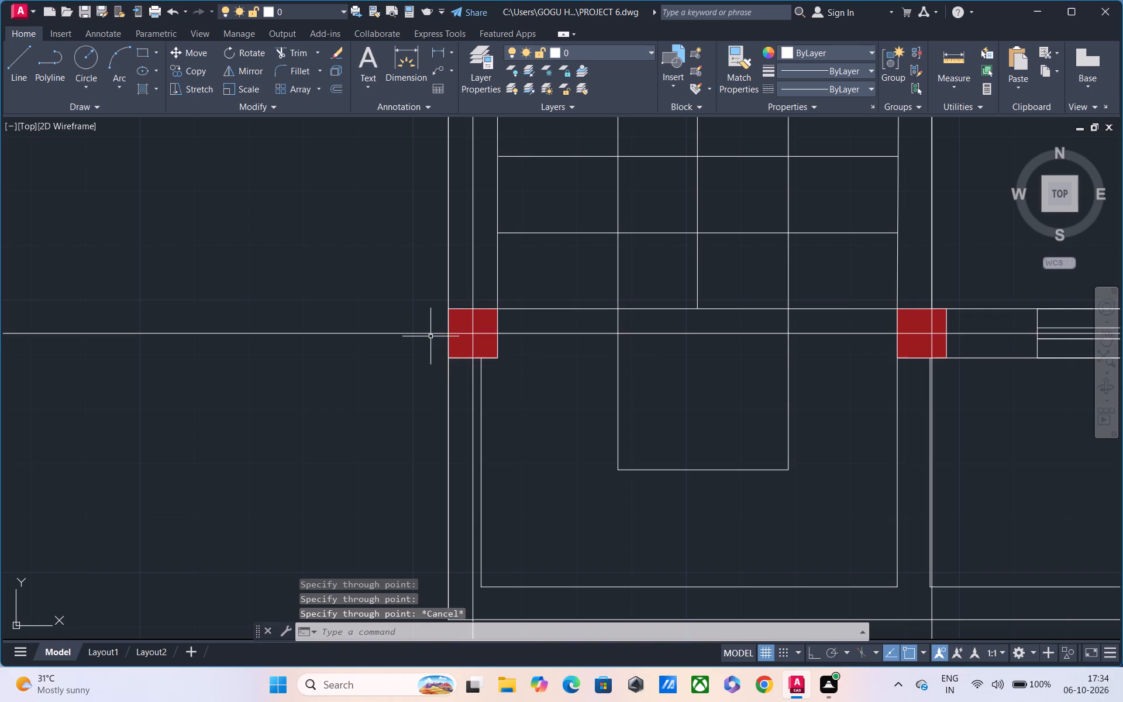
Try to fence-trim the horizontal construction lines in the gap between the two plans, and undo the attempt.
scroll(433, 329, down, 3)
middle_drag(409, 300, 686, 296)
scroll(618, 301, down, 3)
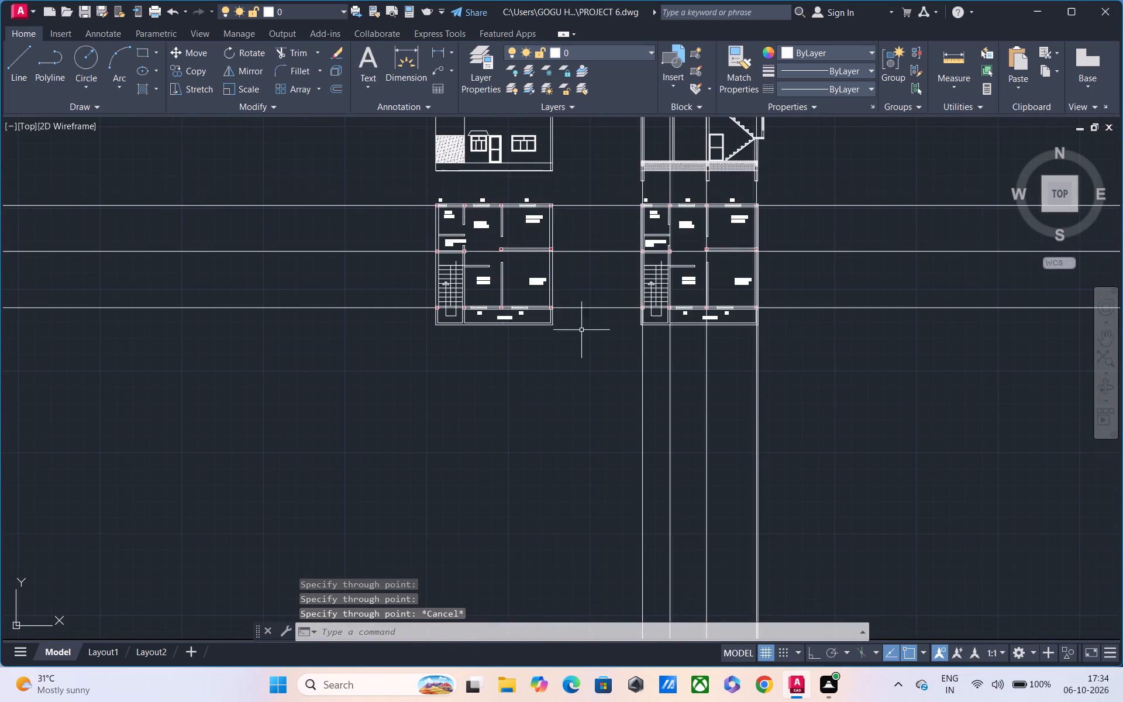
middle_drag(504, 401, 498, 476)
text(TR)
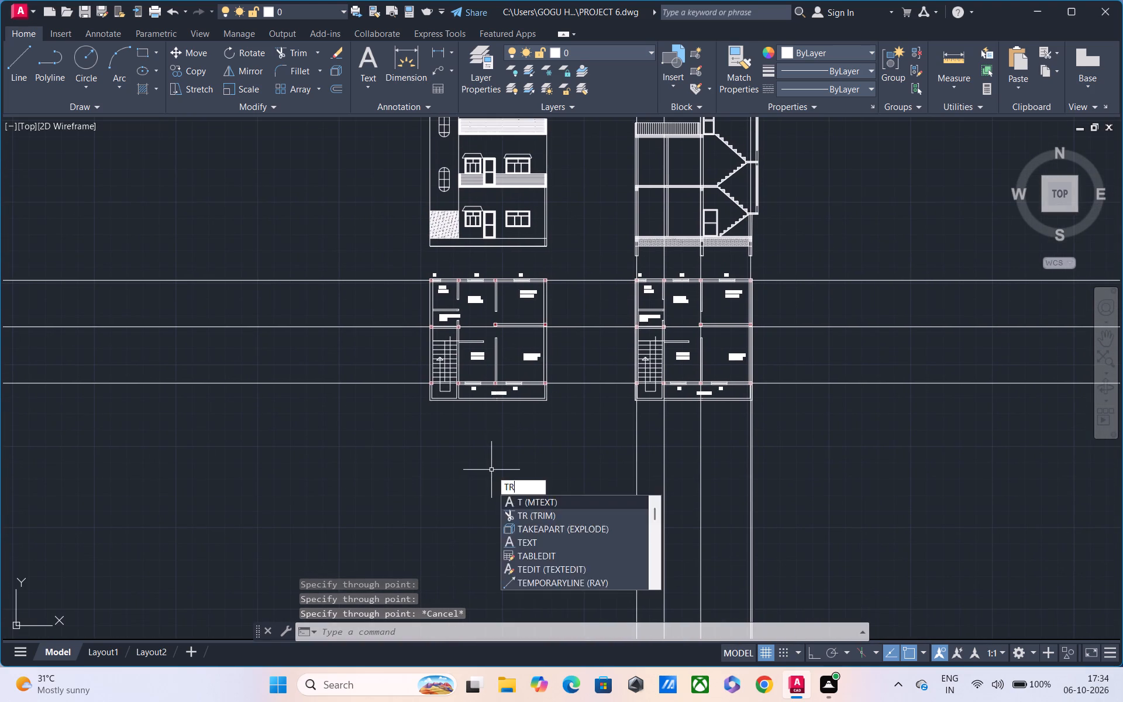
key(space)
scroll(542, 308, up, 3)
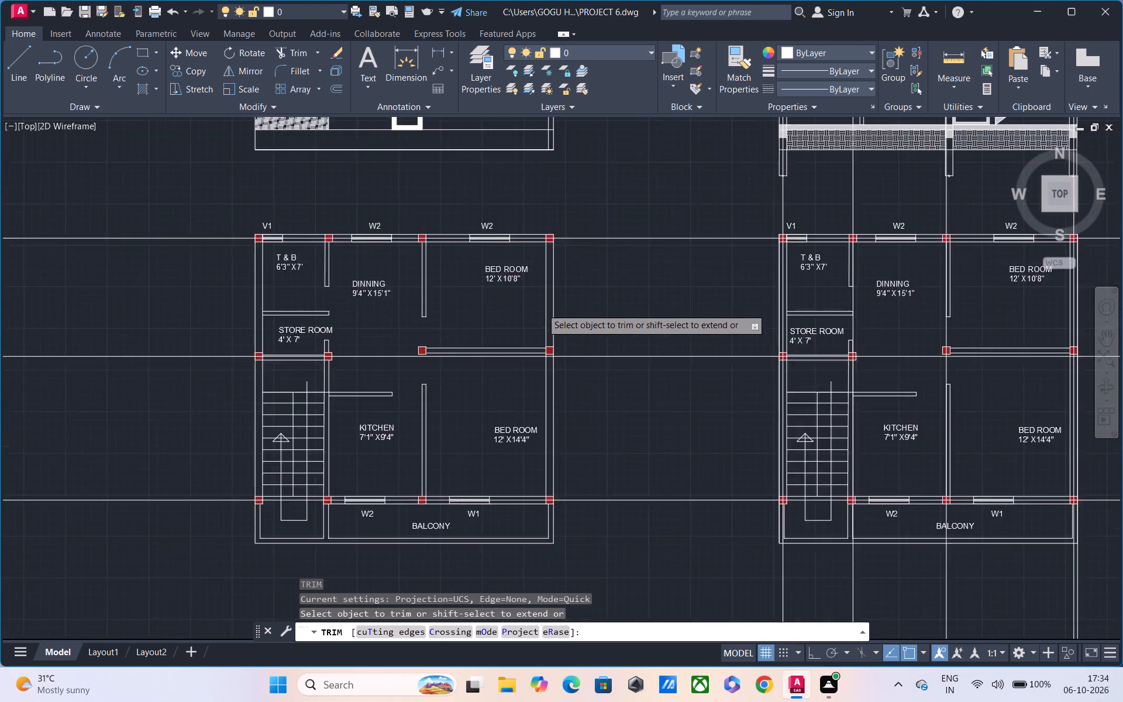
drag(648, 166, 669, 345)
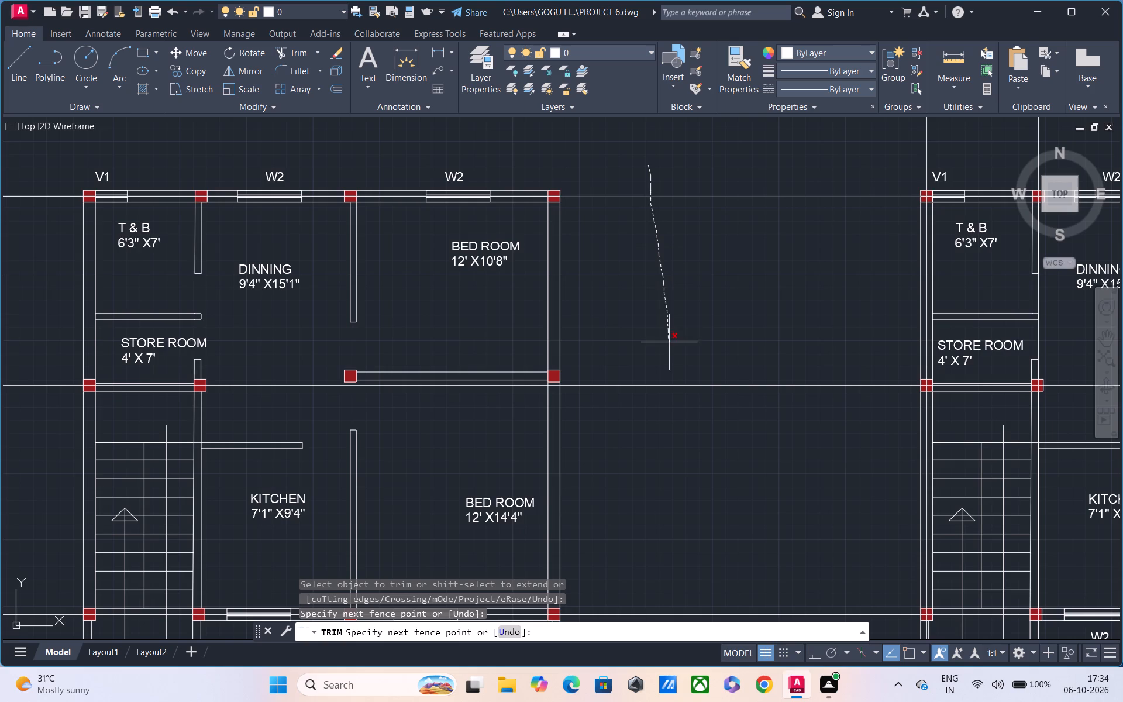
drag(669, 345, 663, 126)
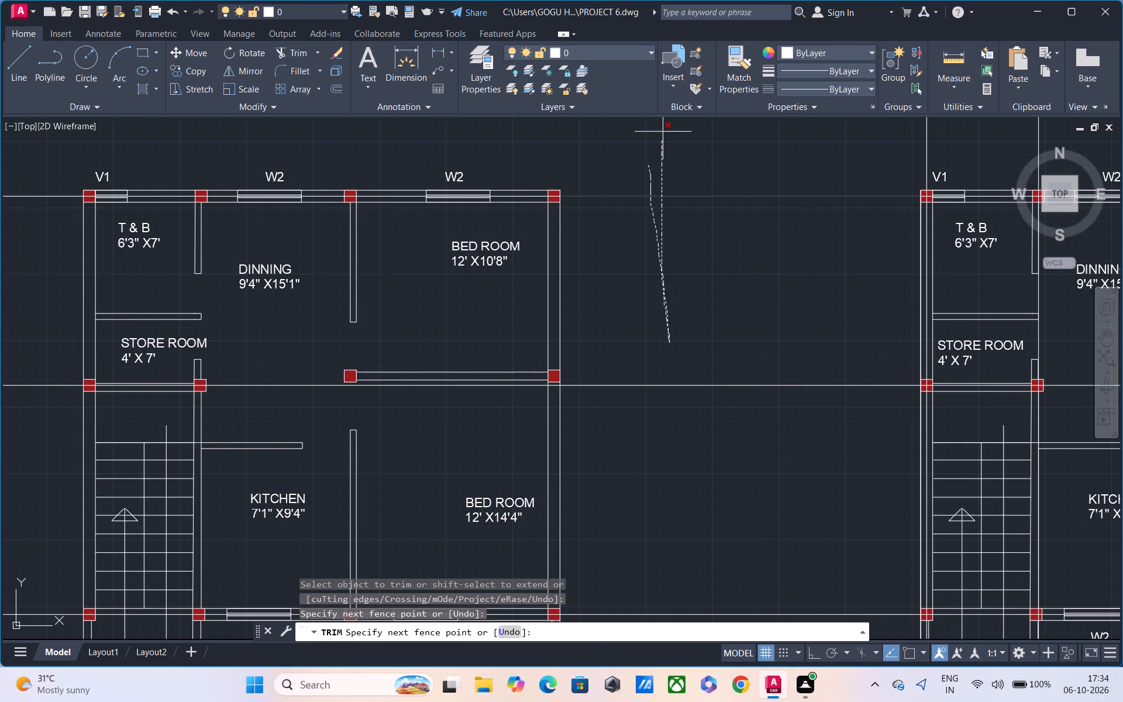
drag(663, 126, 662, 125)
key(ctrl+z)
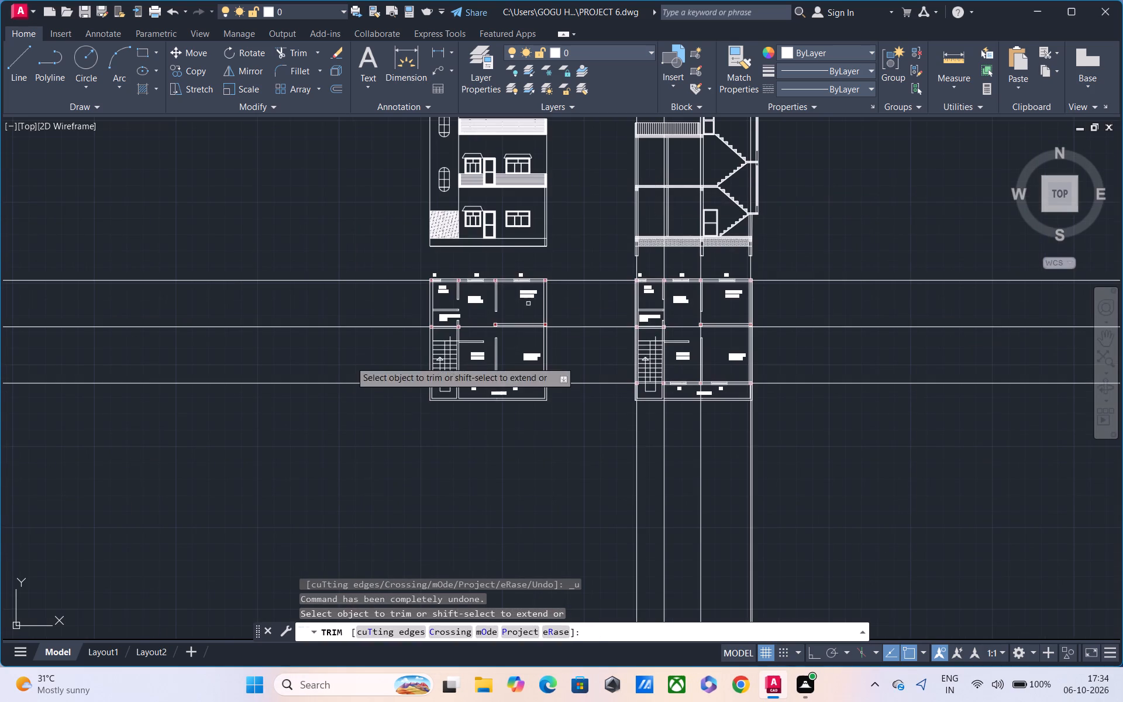
Fence-trim the three horizontal construction lines on the outer side of the plan below the front elevation.
drag(330, 236, 354, 449)
scroll(533, 319, up, 2)
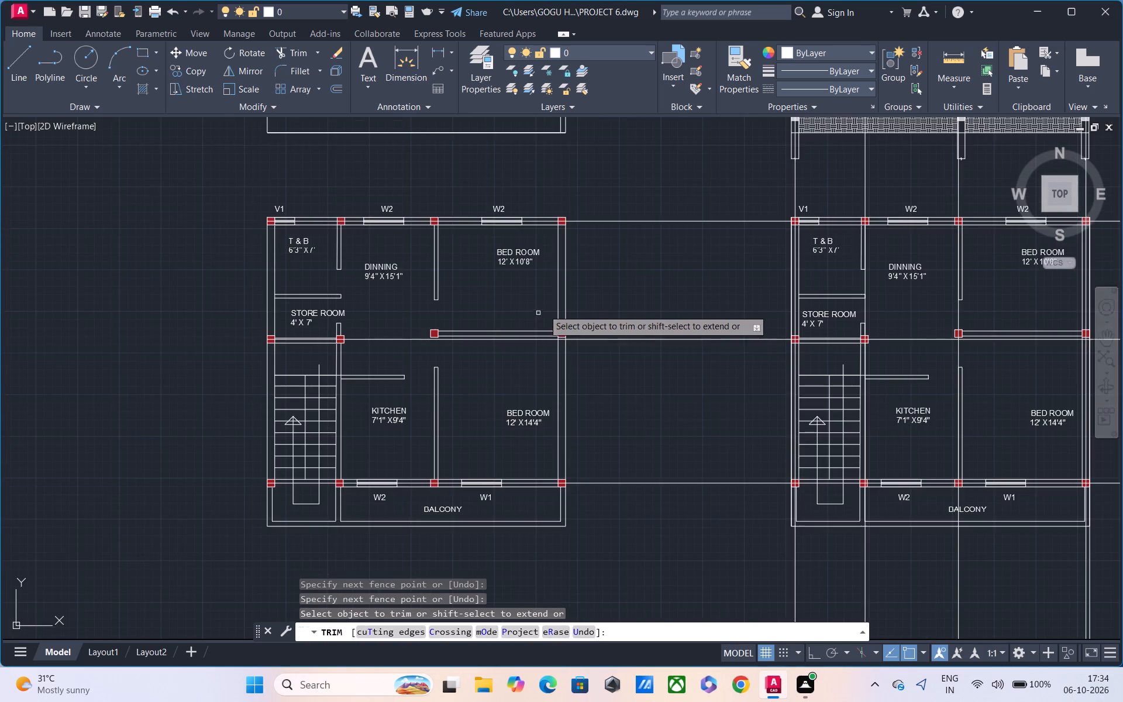
middle_drag(545, 316, 549, 376)
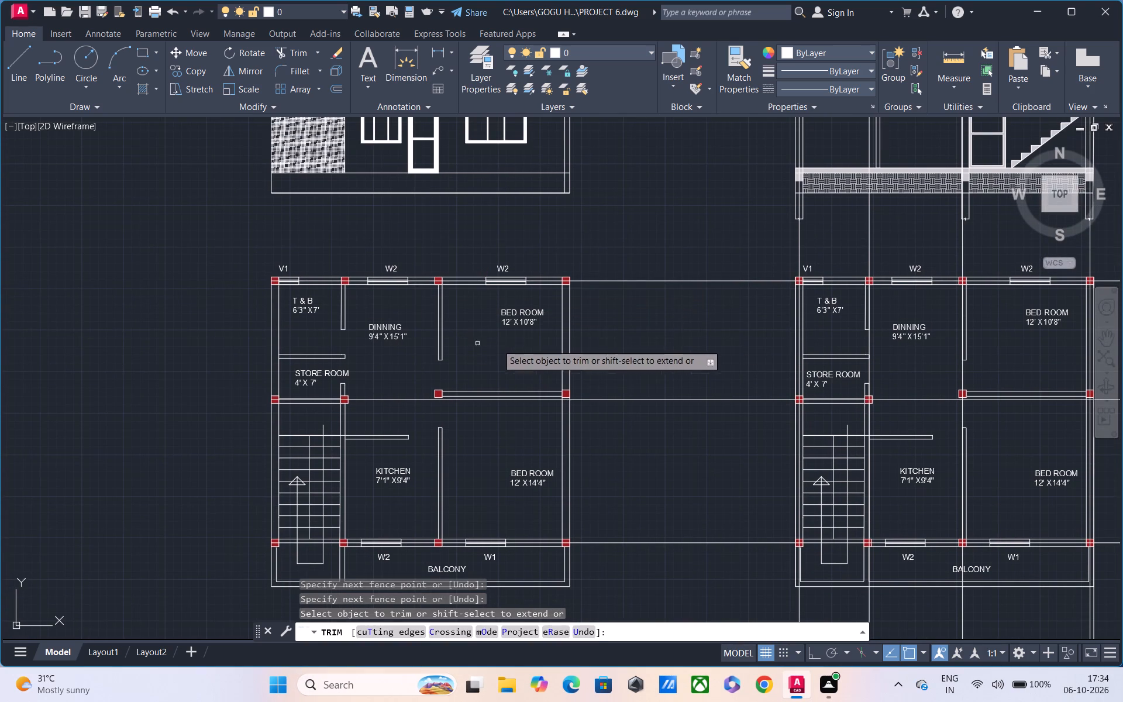
scroll(588, 305, up, 1)
middle_drag(655, 313, 499, 316)
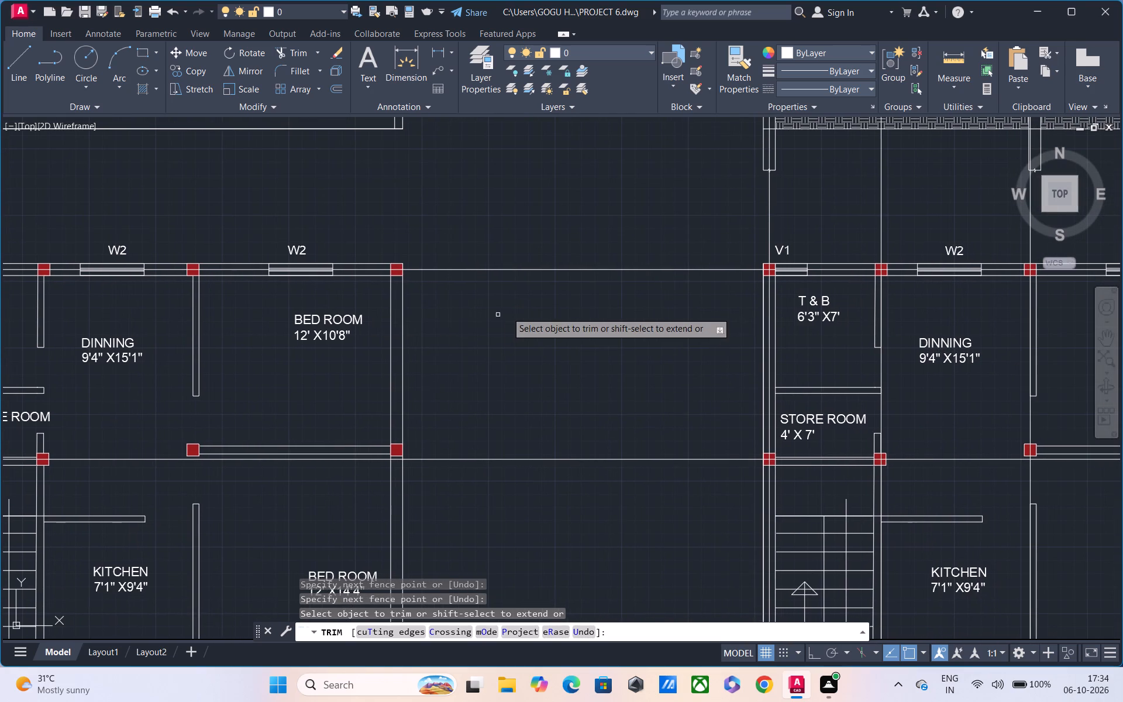
Place a vertical construction line in the gap between the two plans, just outside the section plan's T & B and stair wall.
key(Escape)
text(XL)
key(space)
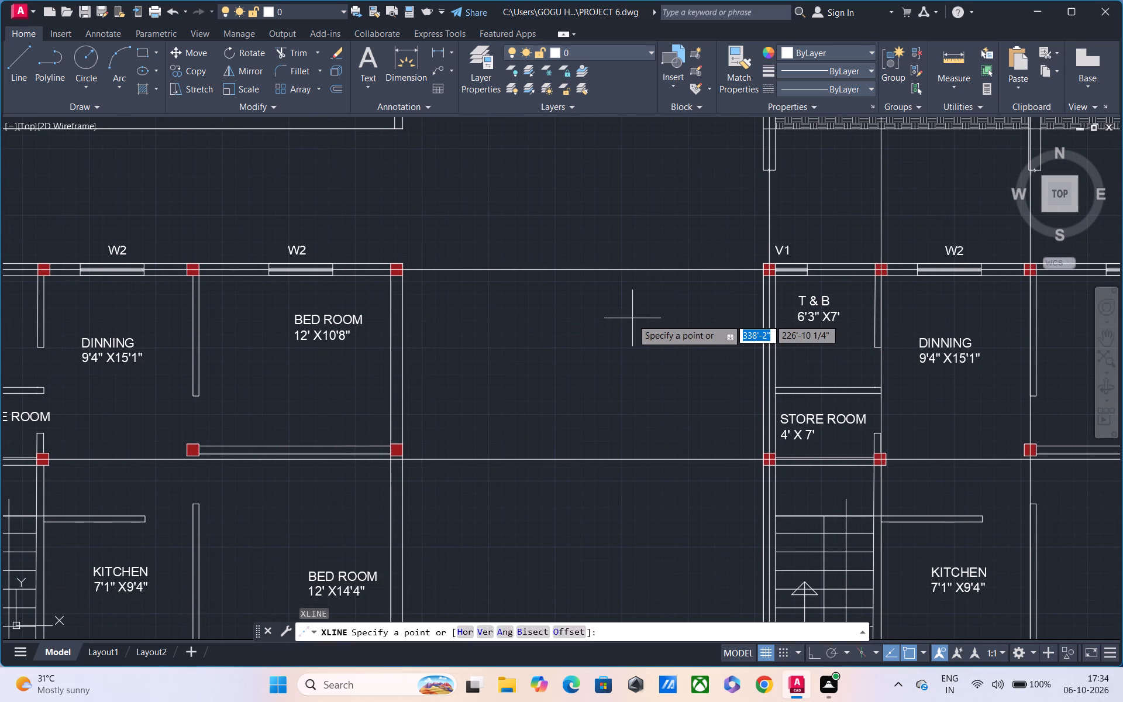
text(V)
key(space)
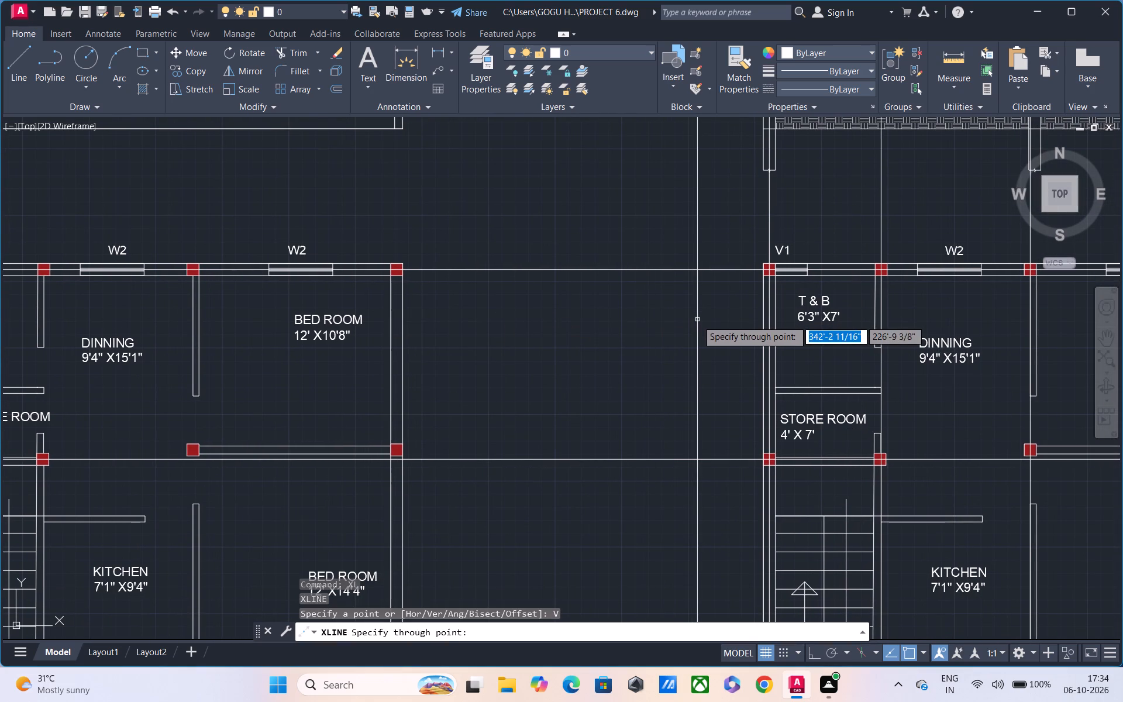
click(697, 320)
scroll(681, 360, down, 1)
middle_drag(641, 390, 489, 387)
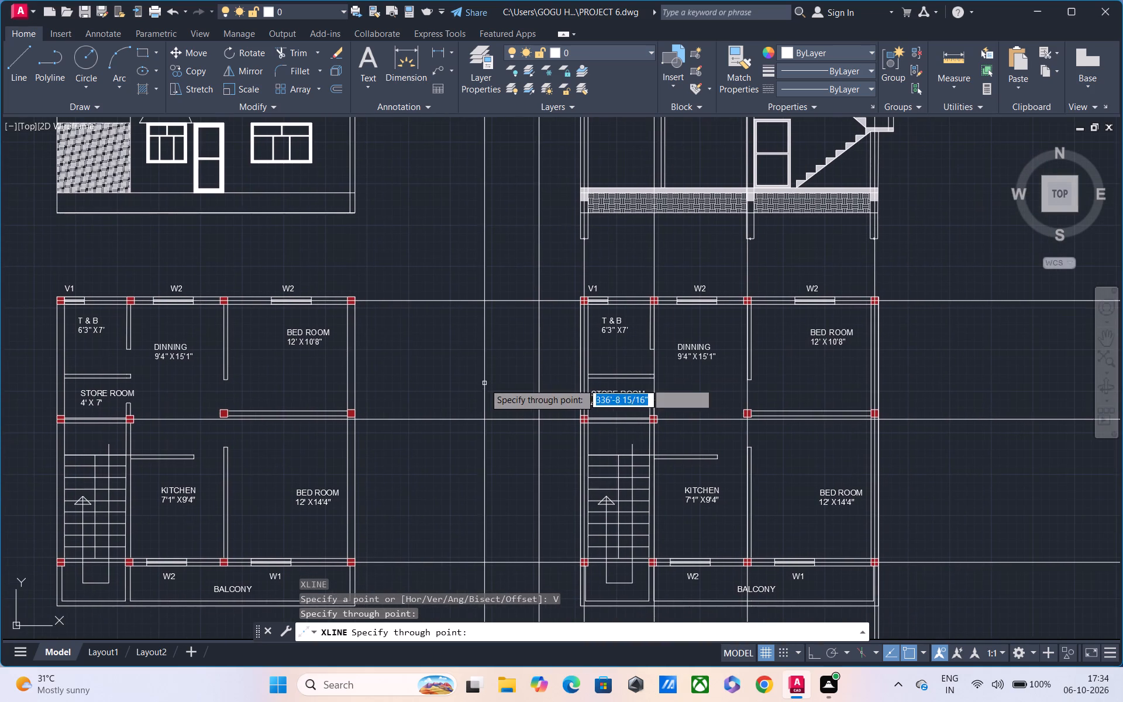
key(Escape)
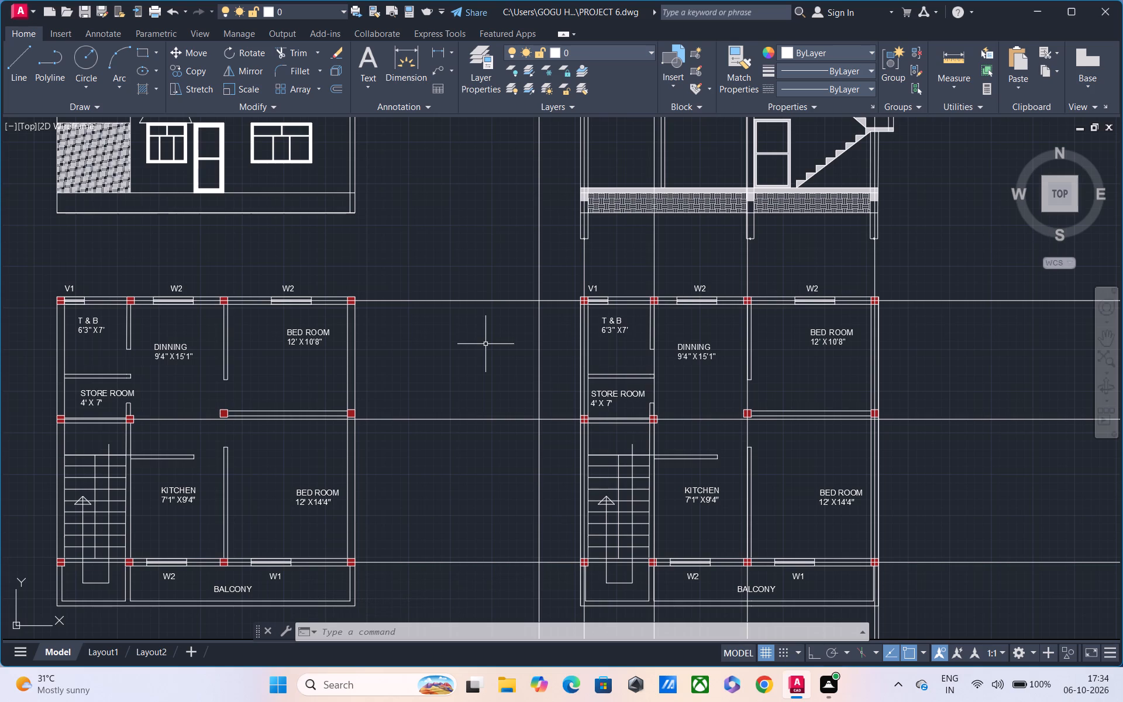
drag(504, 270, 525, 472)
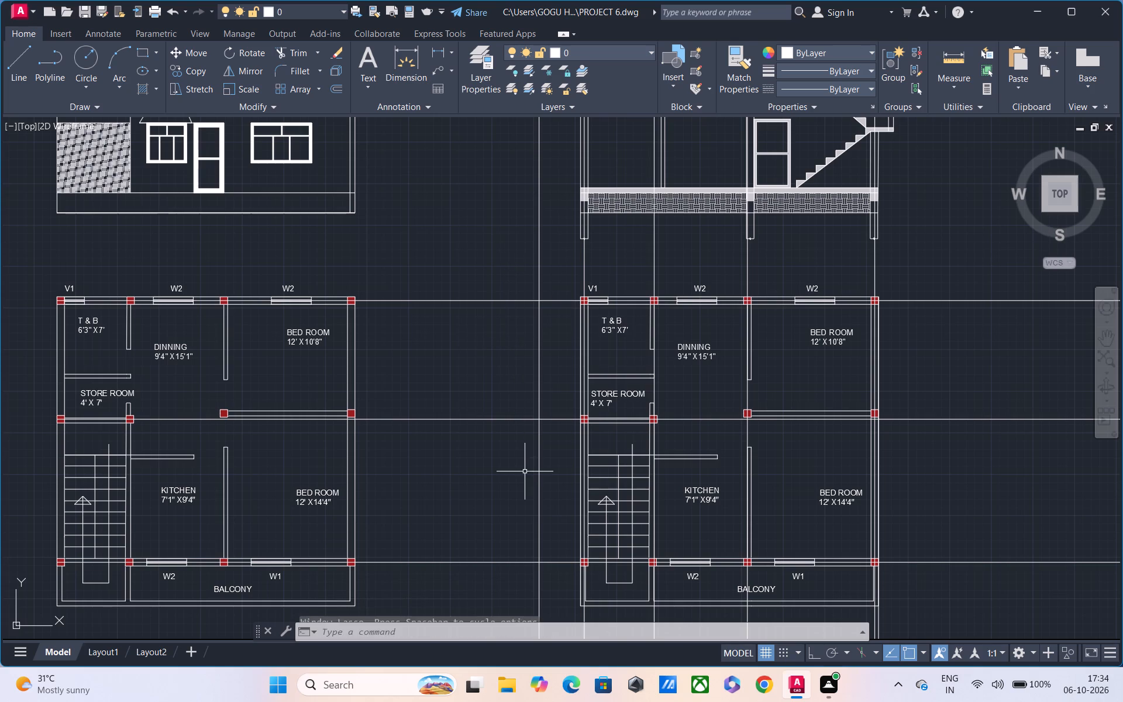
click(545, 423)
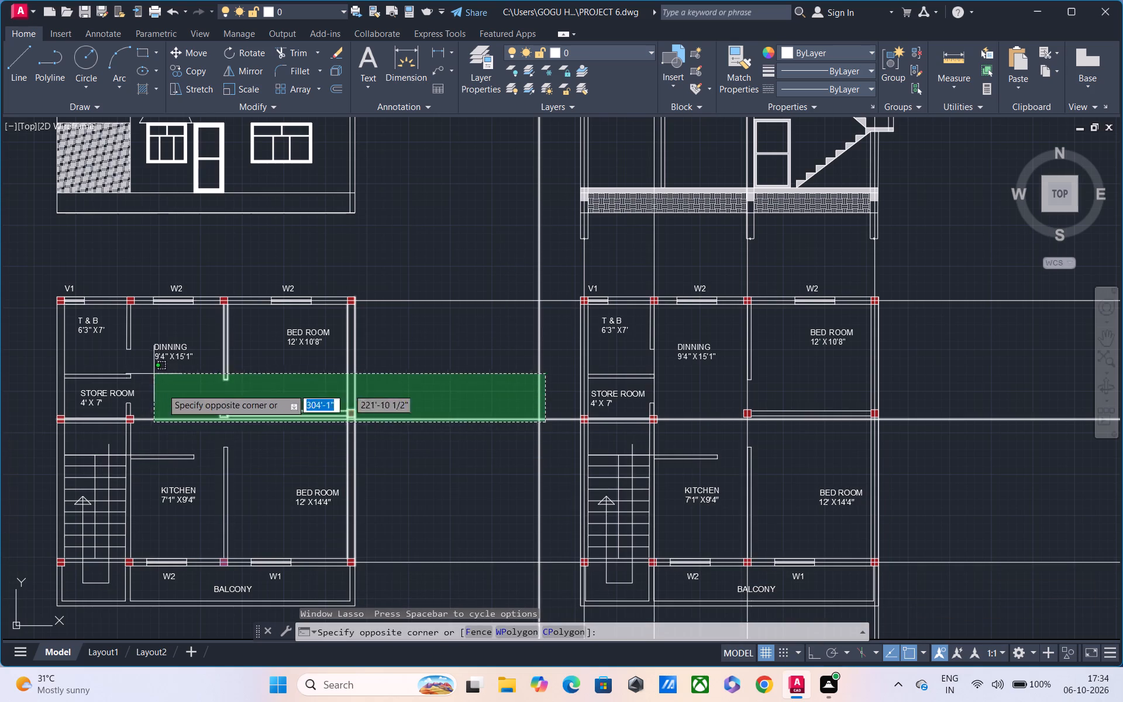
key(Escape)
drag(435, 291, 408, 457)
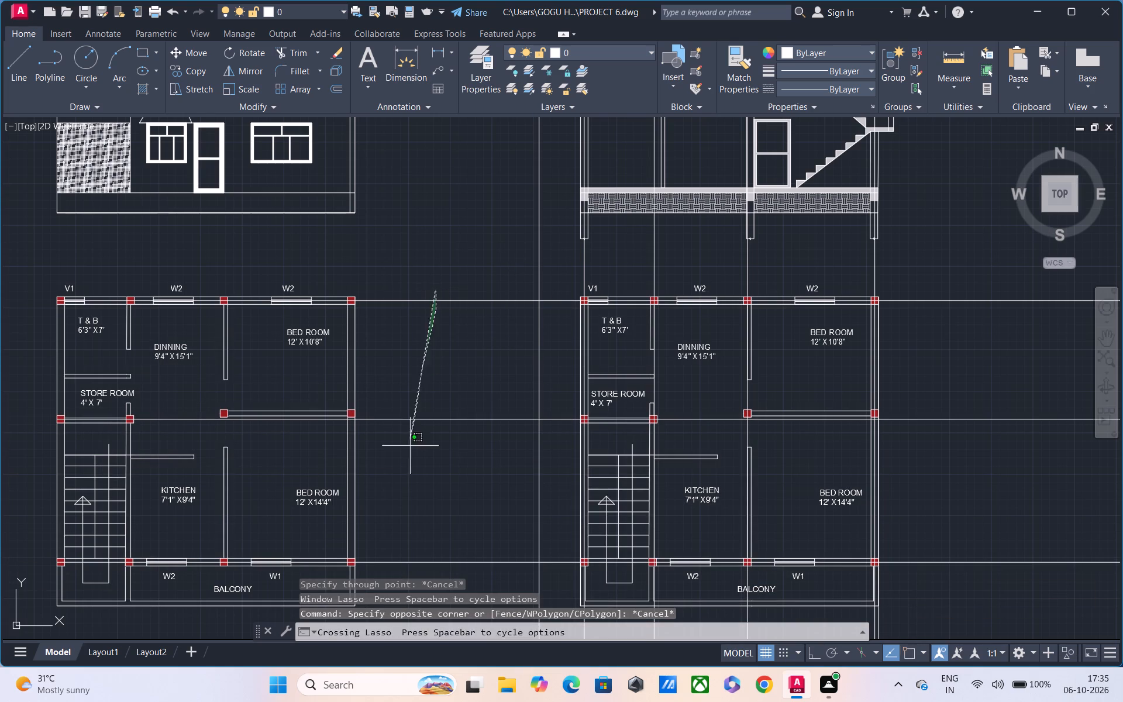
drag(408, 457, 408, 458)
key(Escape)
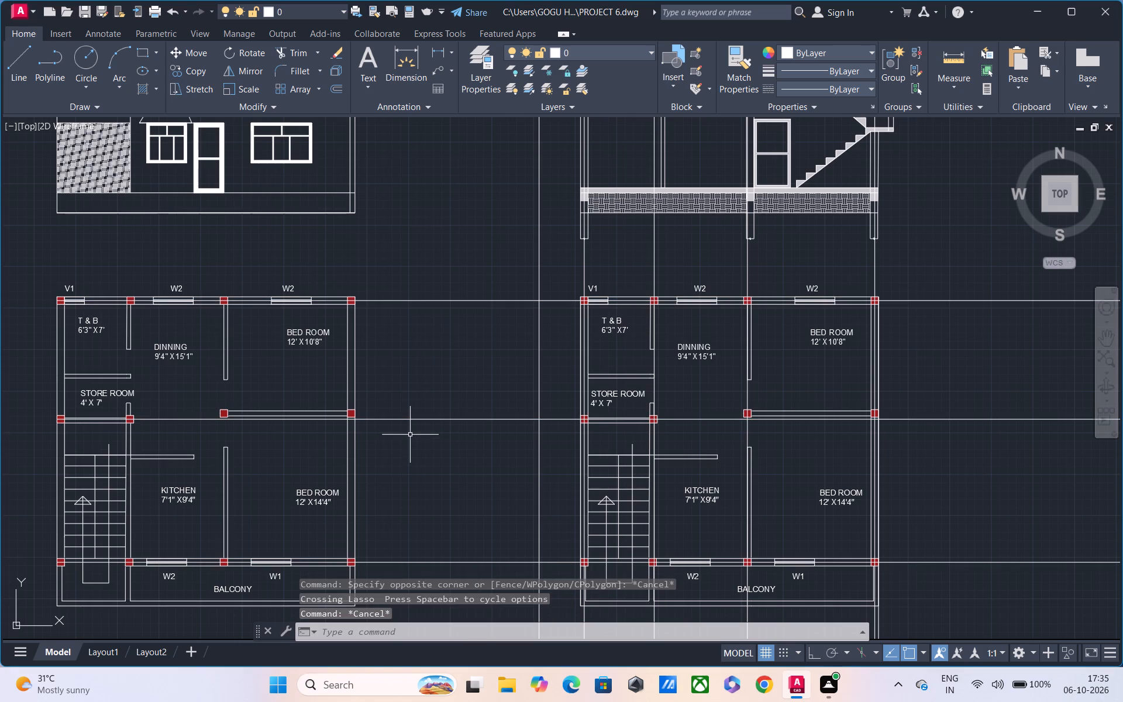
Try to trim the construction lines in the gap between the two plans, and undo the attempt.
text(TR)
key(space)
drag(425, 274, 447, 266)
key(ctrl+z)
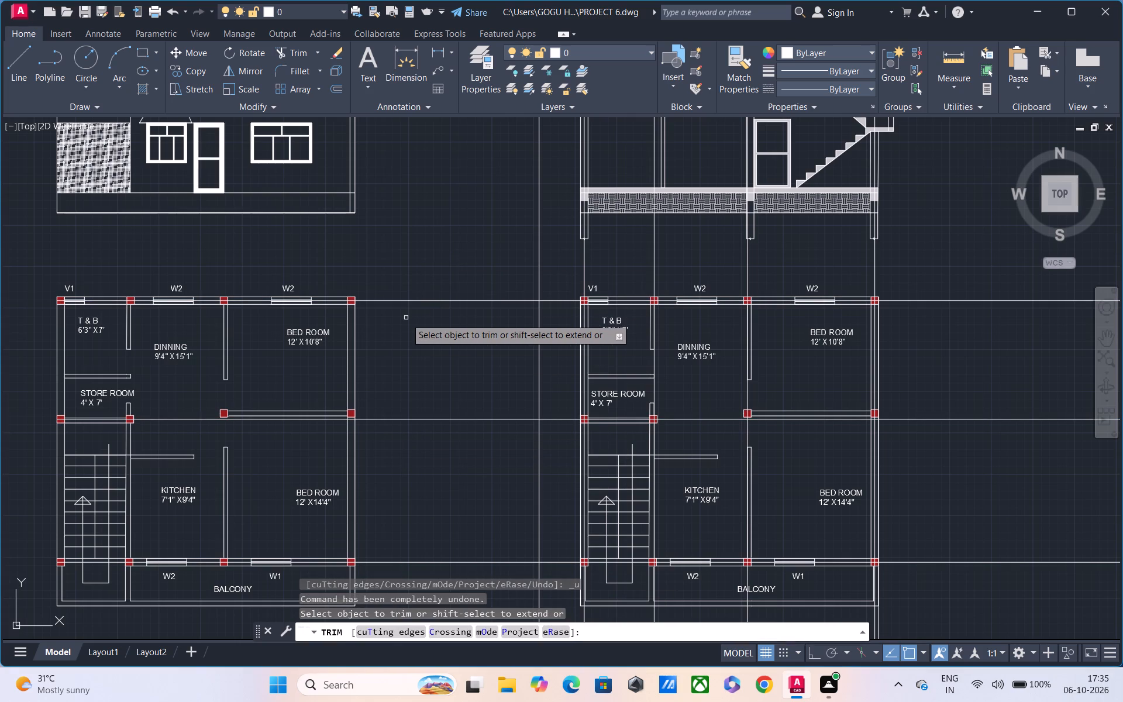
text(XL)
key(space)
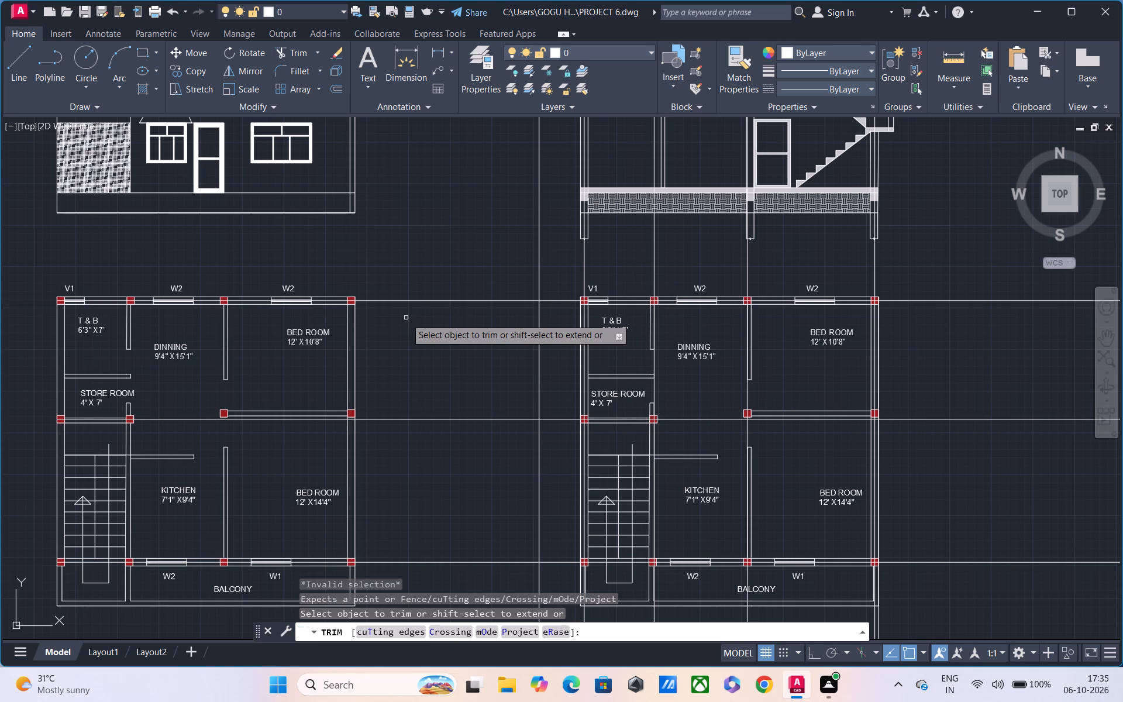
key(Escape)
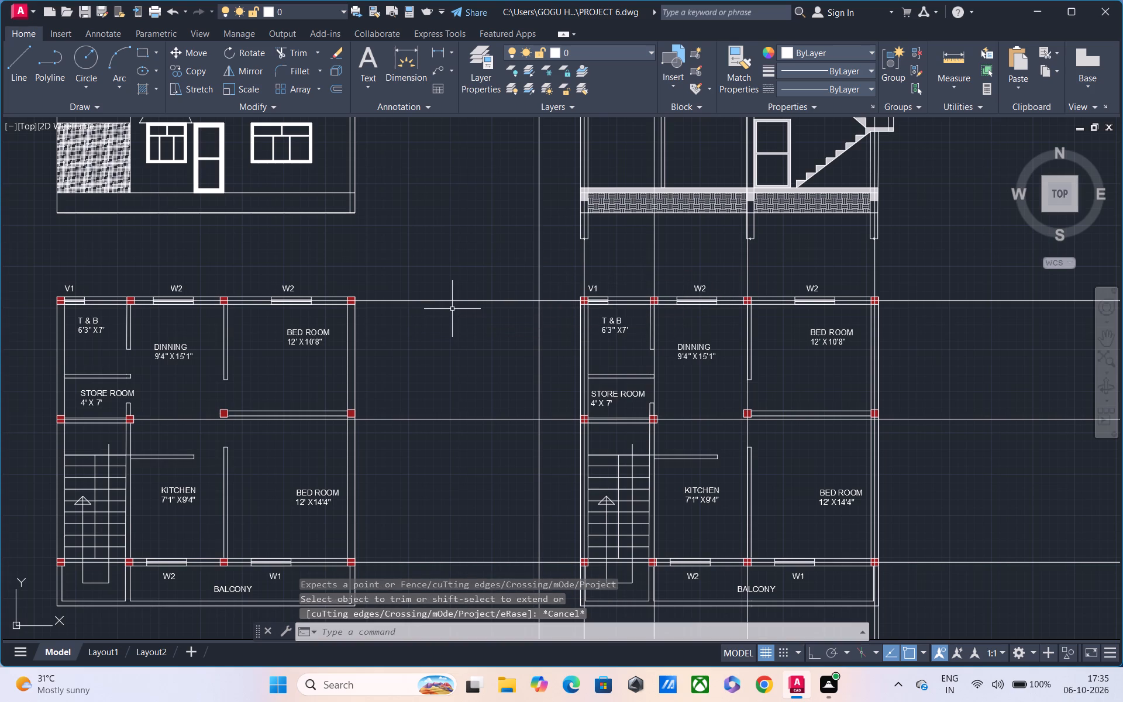
Place a second vertical construction line in the gap between the plans, nearer the plan below the front elevation.
text(XL)
key(space)
text(V)
key(space)
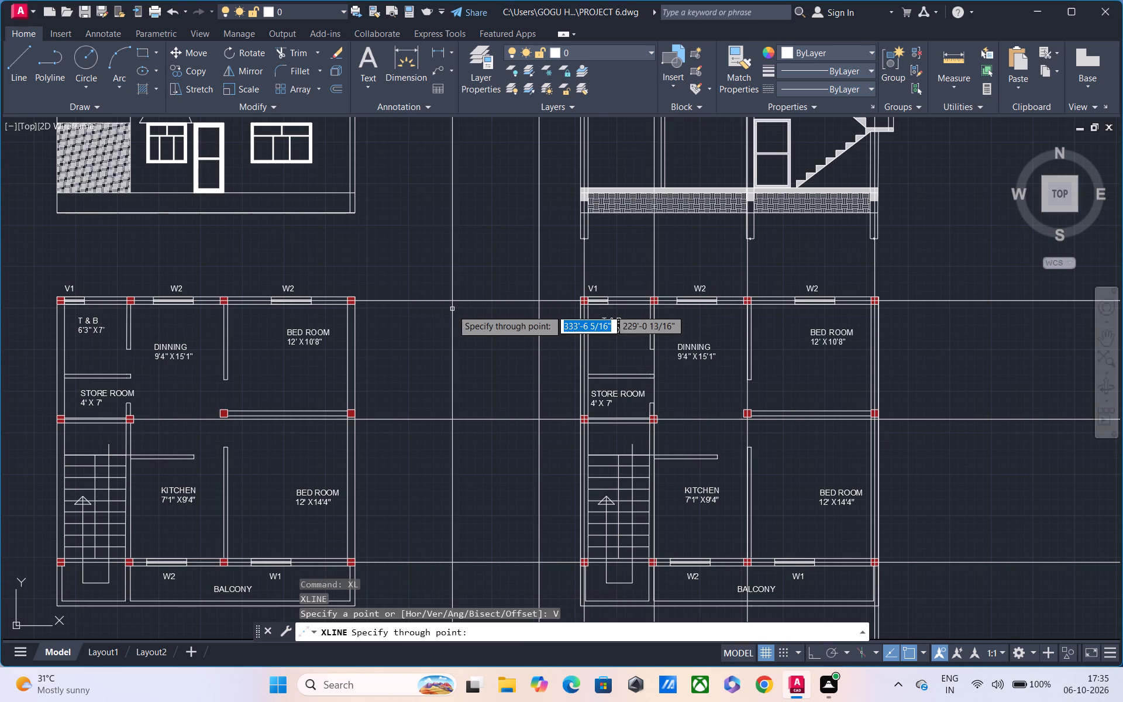
click(480, 295)
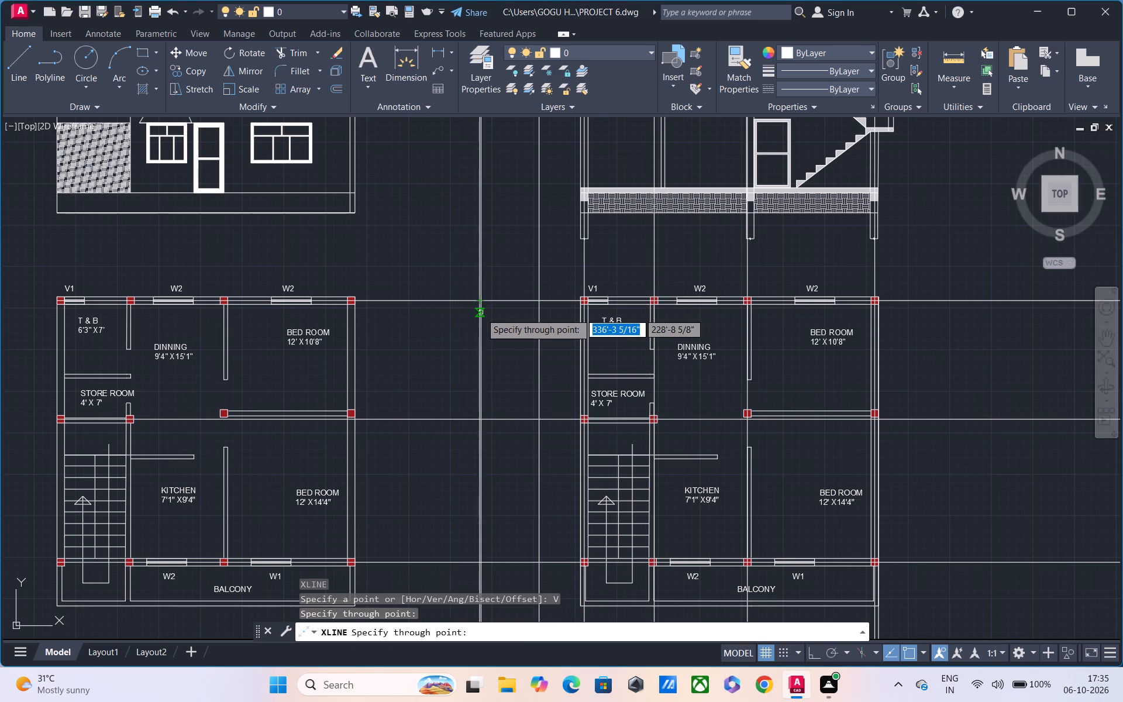
key(Escape)
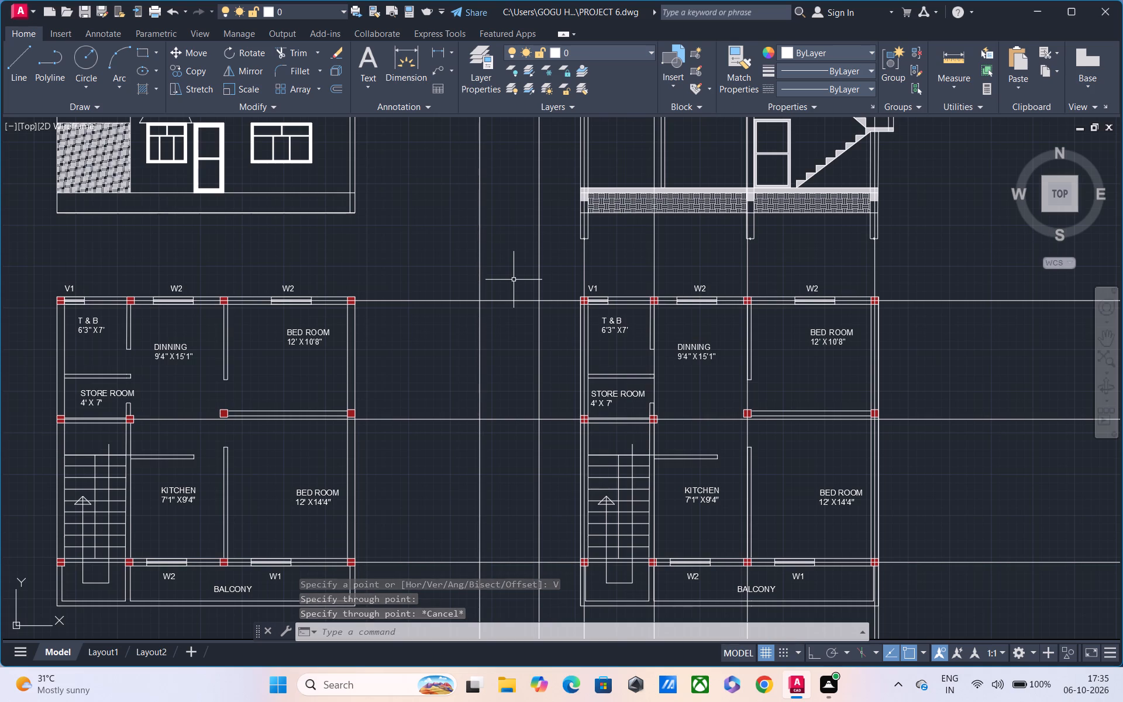
Trim the three horizontal construction lines between the two vertical lines in the gap, undoing any cut made to the vertical line.
text(TR)
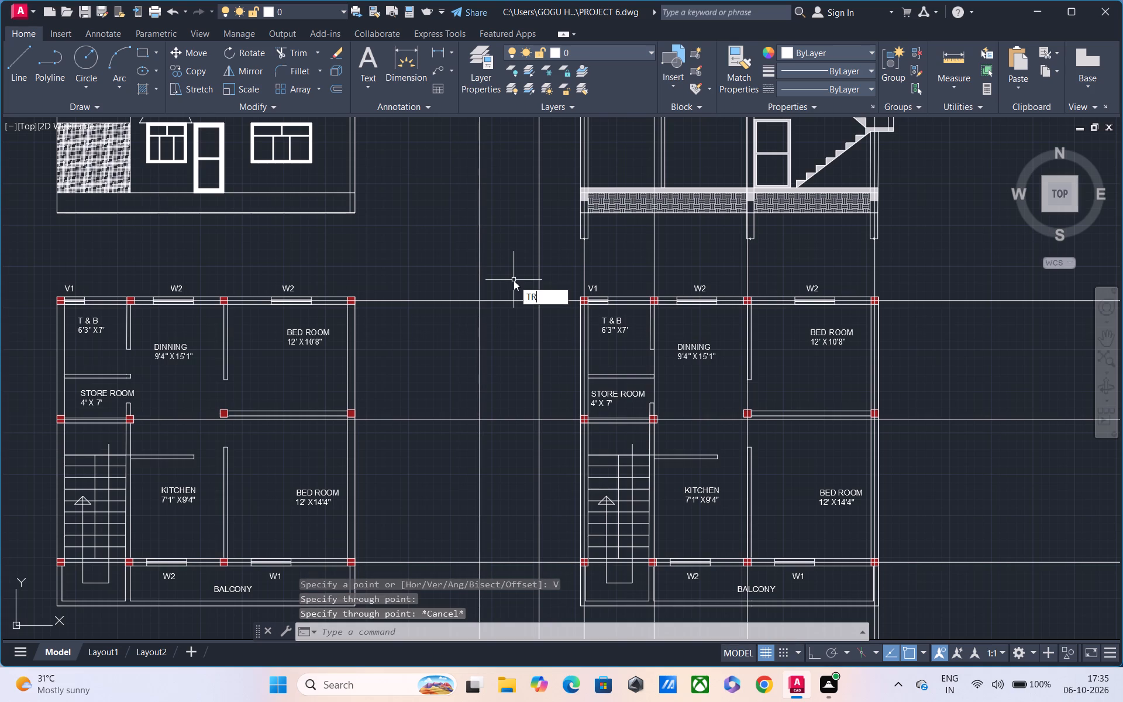
key(space)
drag(514, 280, 476, 438)
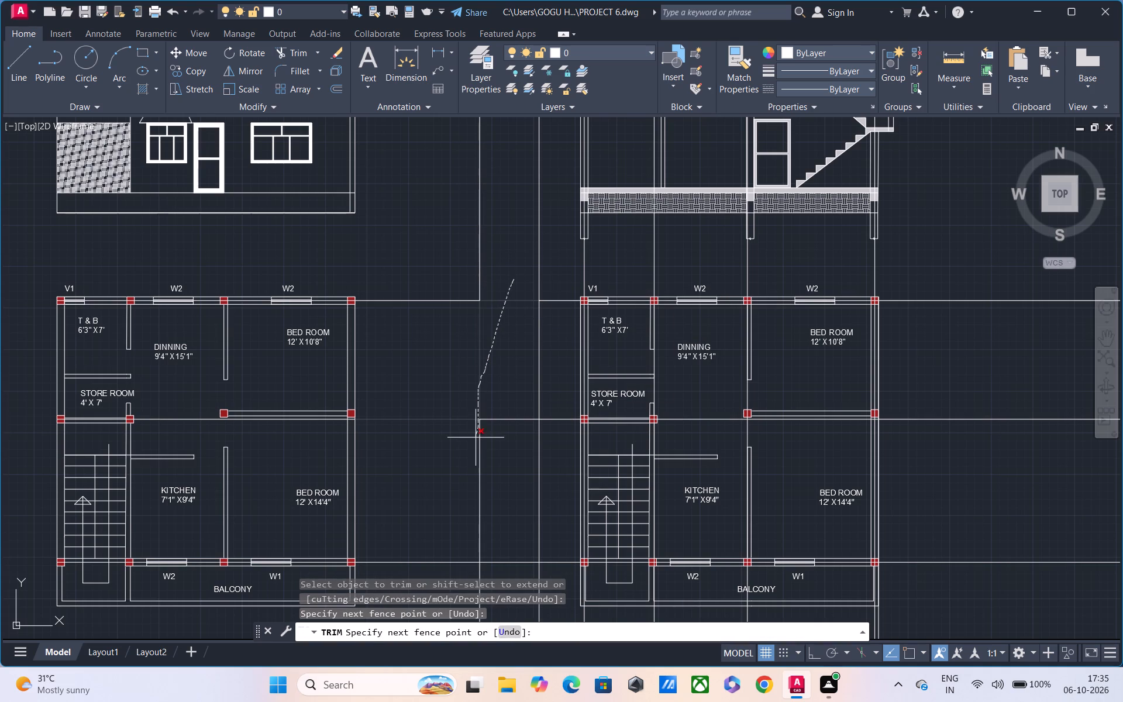
drag(476, 438, 505, 383)
key(ctrl+z)
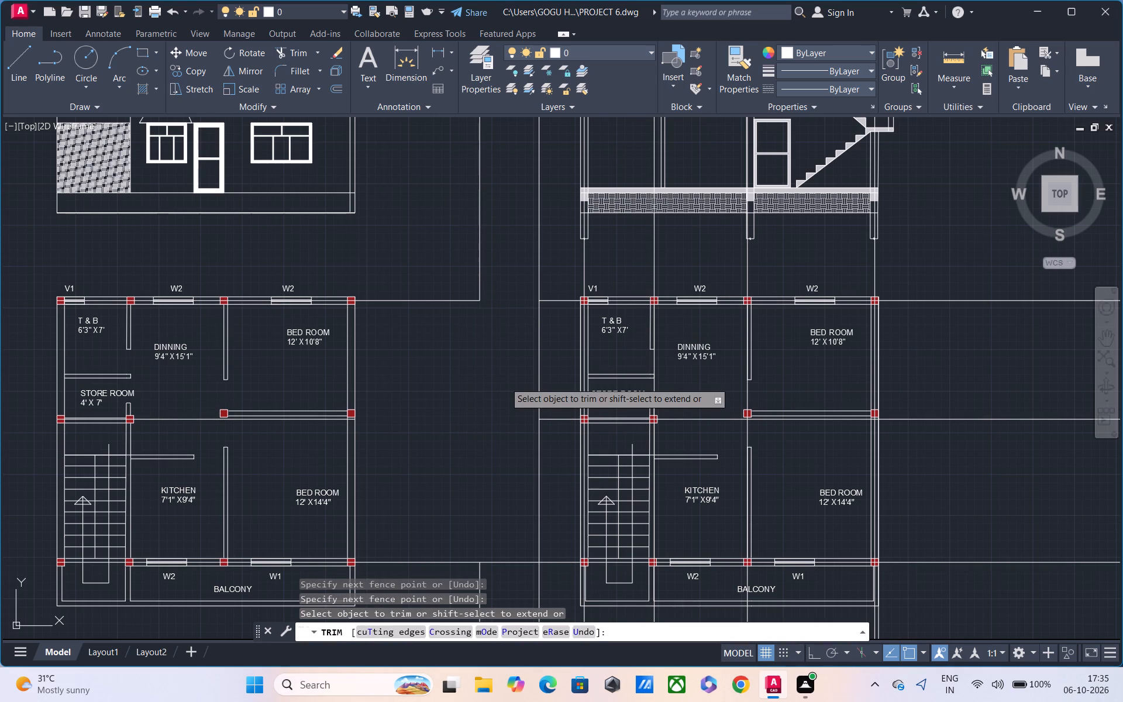
drag(511, 278, 509, 570)
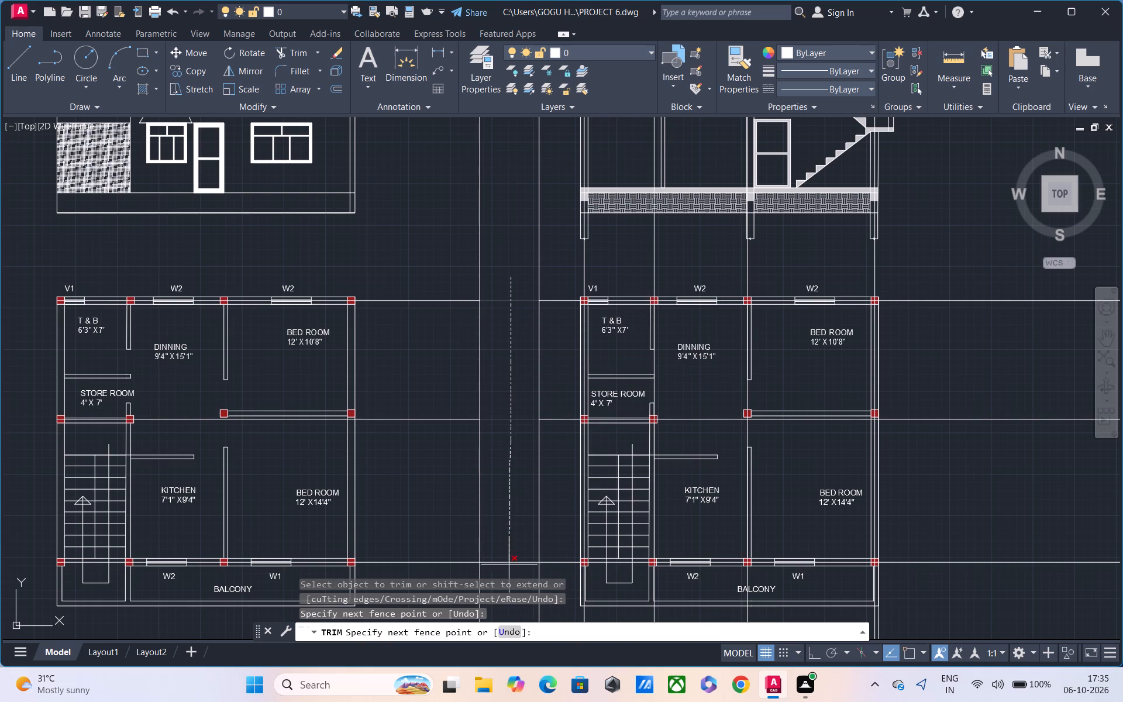
drag(509, 570, 509, 573)
scroll(504, 510, down, 1)
middle_drag(504, 510, 507, 352)
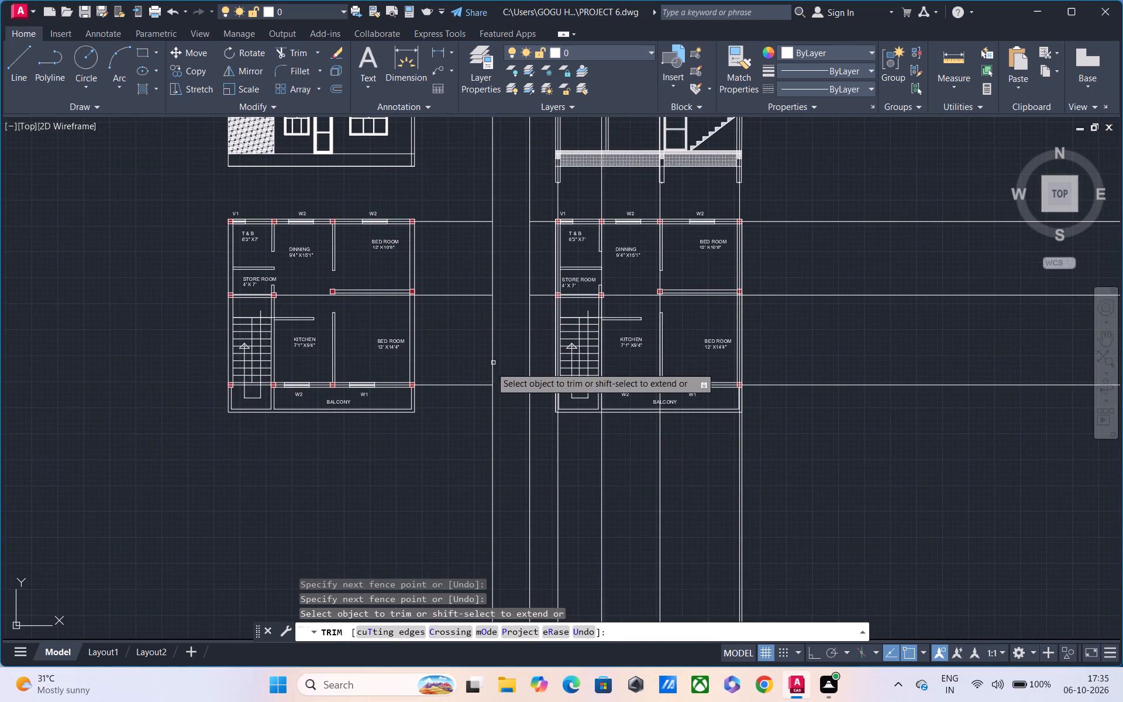
key(Escape)
Erase the three leftover horizontal line pieces running through the plan below the front elevation.
middle_drag(459, 233, 437, 436)
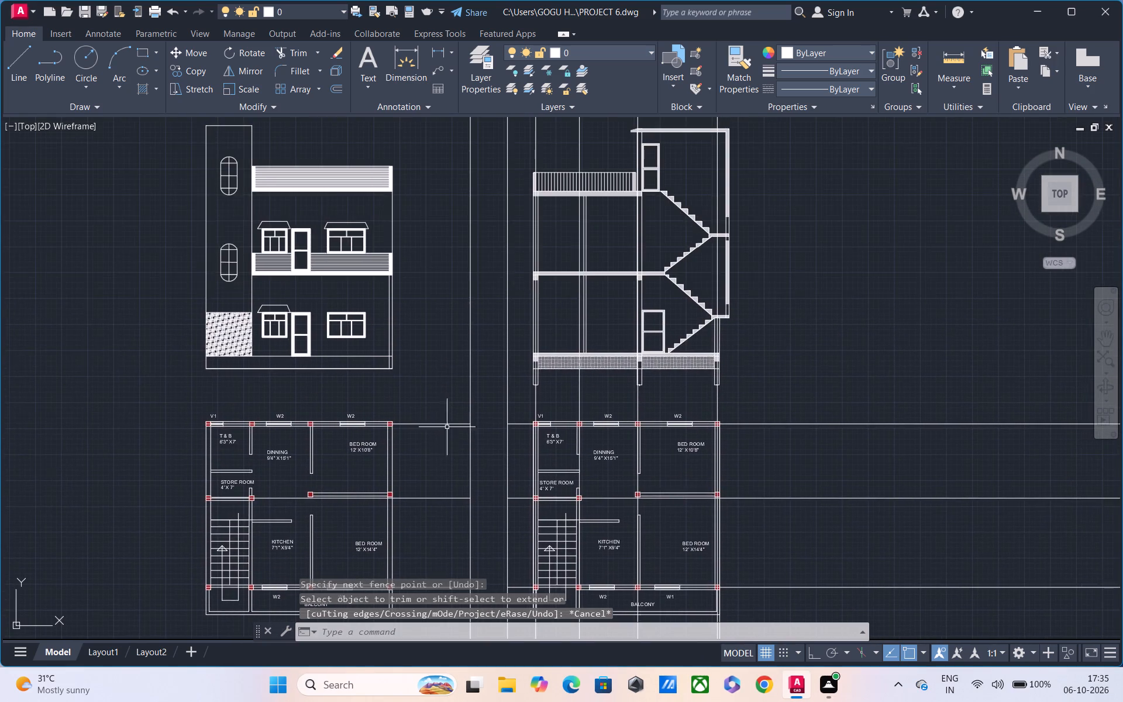
scroll(473, 414, up, 2)
middle_drag(487, 402, 450, 337)
drag(361, 341, 355, 454)
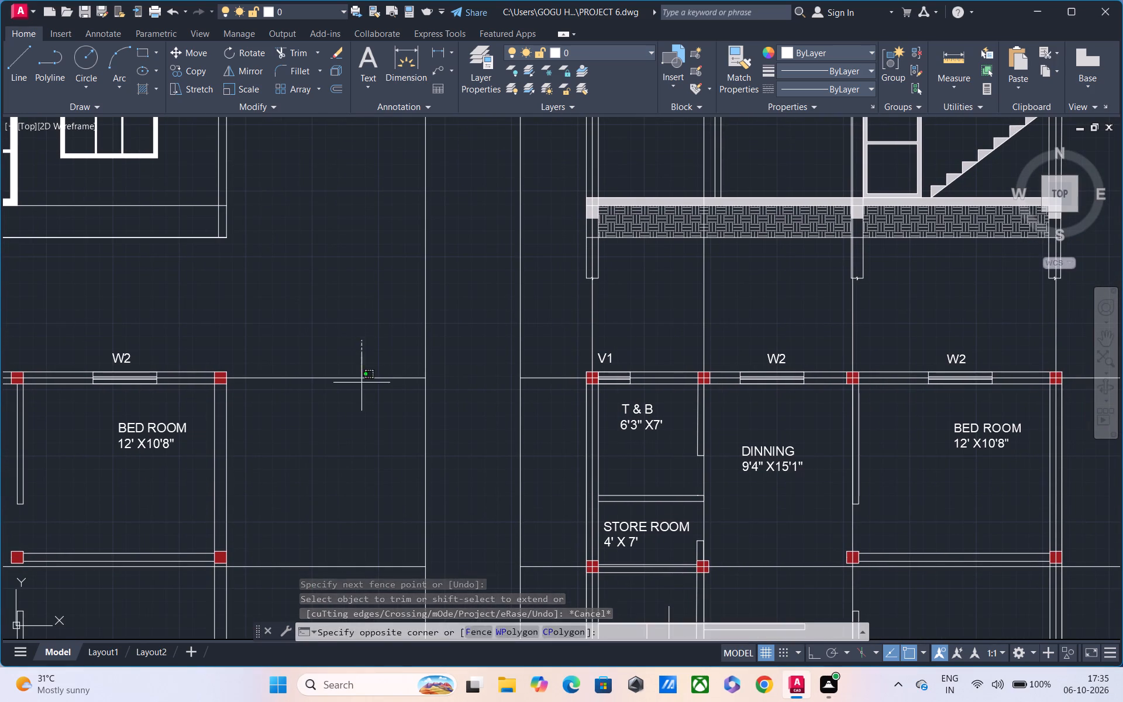
drag(355, 454, 354, 457)
middle_drag(351, 459, 358, 283)
drag(345, 321, 344, 488)
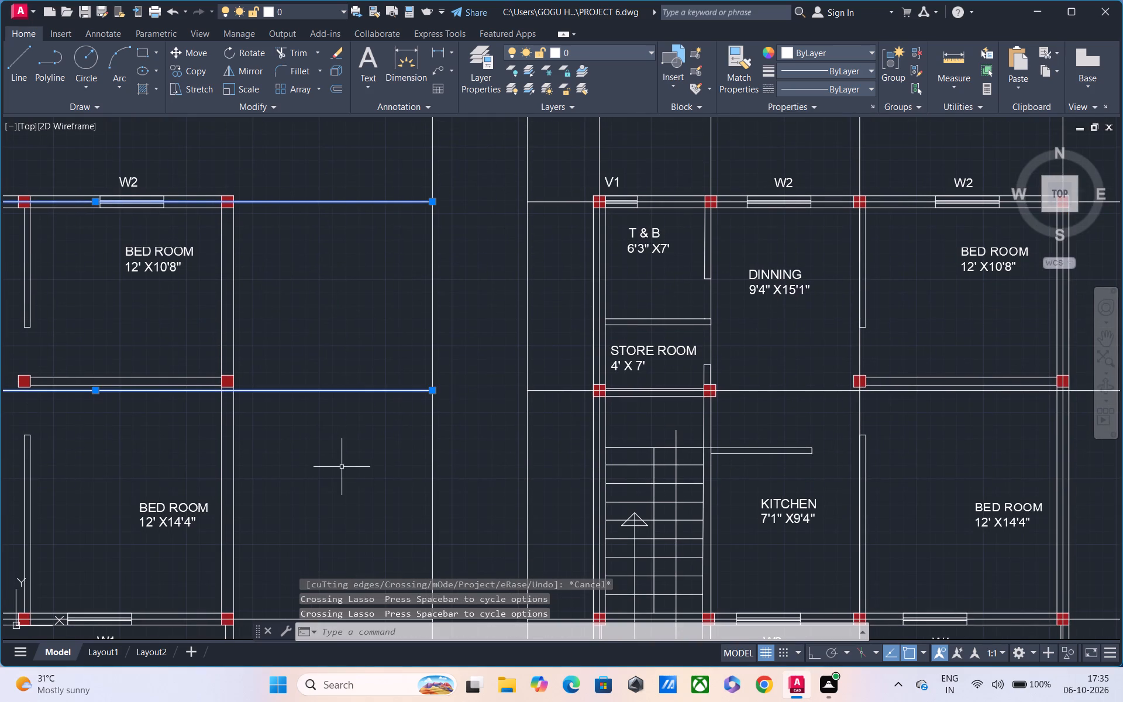
middle_drag(342, 467, 394, 177)
drag(391, 239, 384, 469)
click(382, 461)
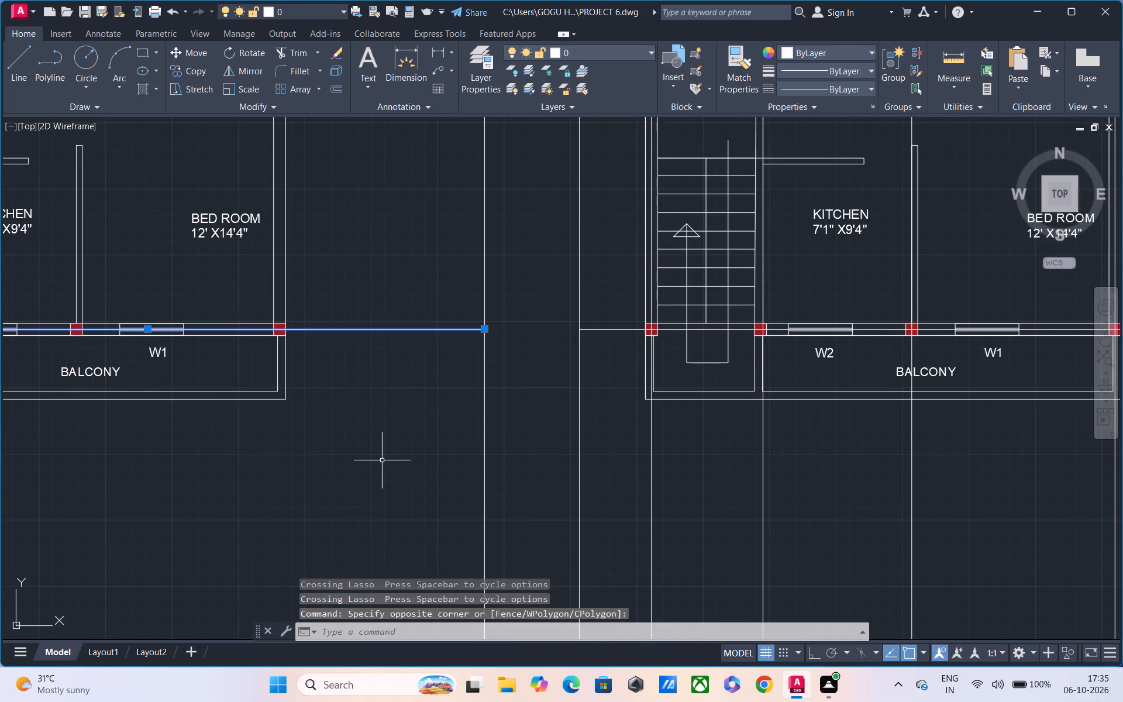
key(Delete)
Erase the vertical construction line in the gap nearer the plan below the front elevation.
scroll(599, 699, down, 2)
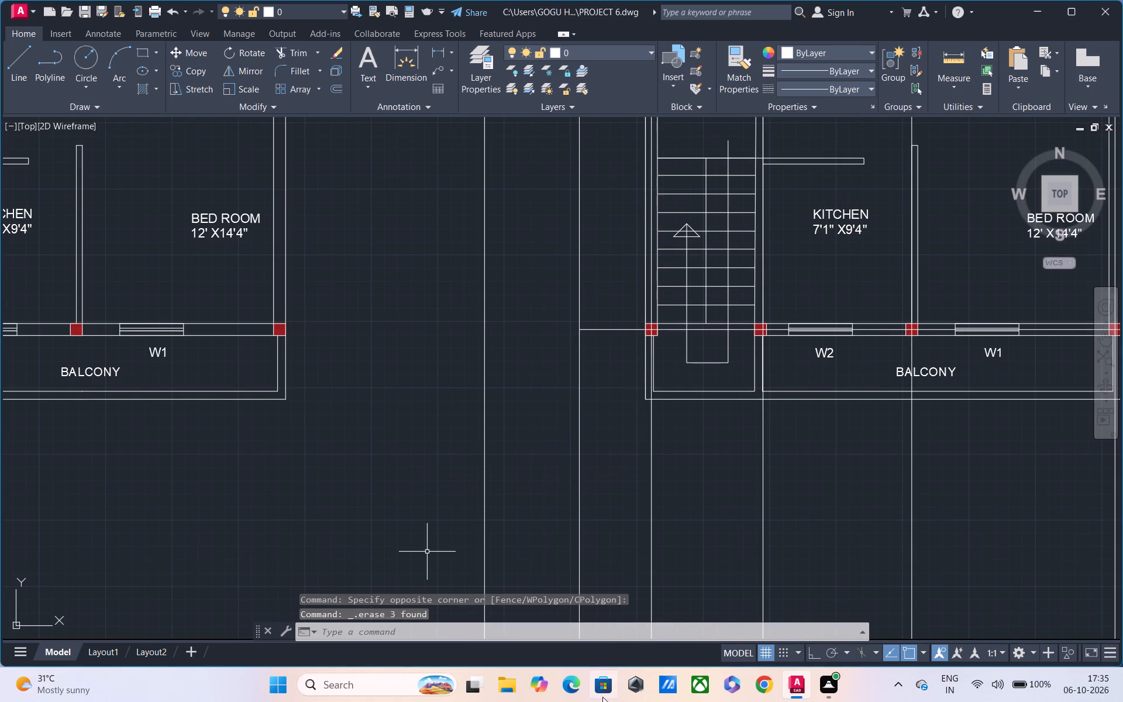
scroll(602, 560, down, 2)
middle_drag(540, 532, 461, 558)
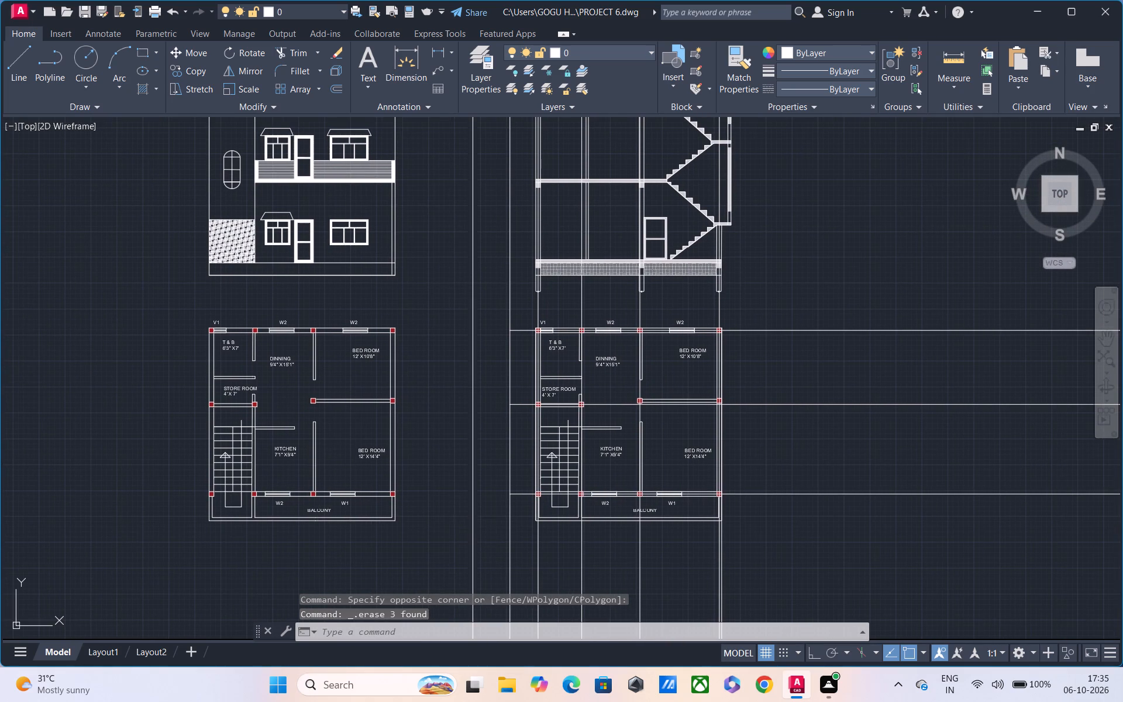
click(473, 522)
key(Delete)
Add two horizontal construction lines between the section's footings and its plan, just above the V1 and W2 labels.
middle_drag(522, 440, 367, 535)
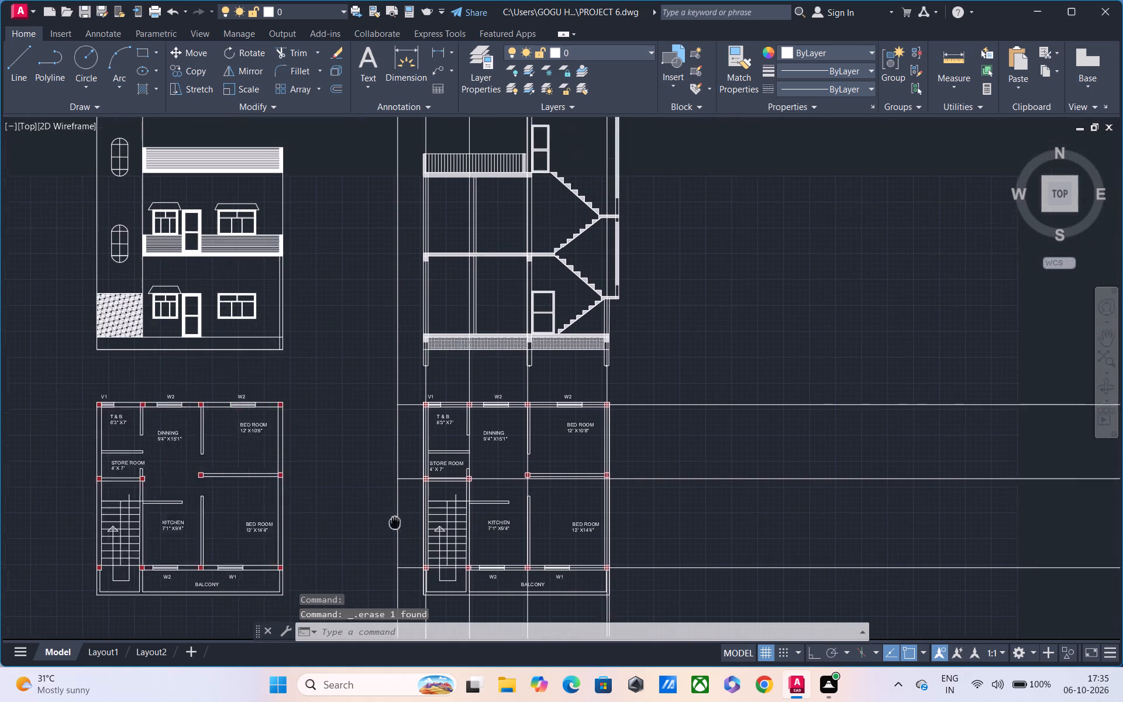
middle_drag(367, 535, 360, 538)
key(x)
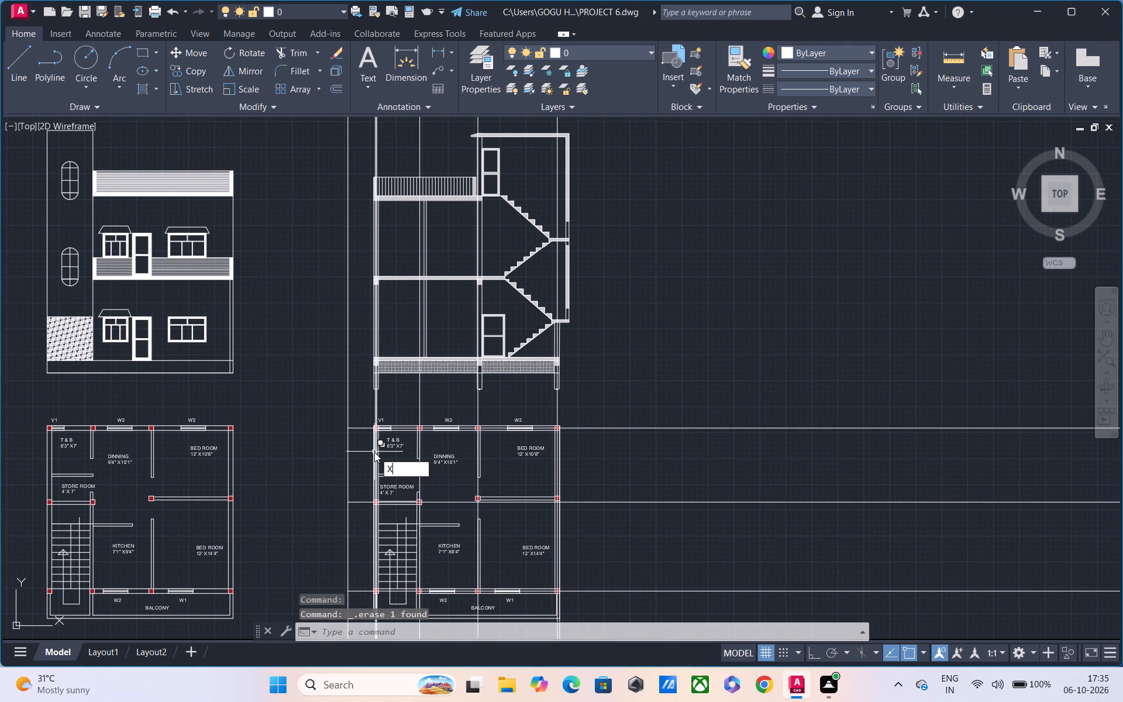
text(L)
key(space)
text(H)
key(space)
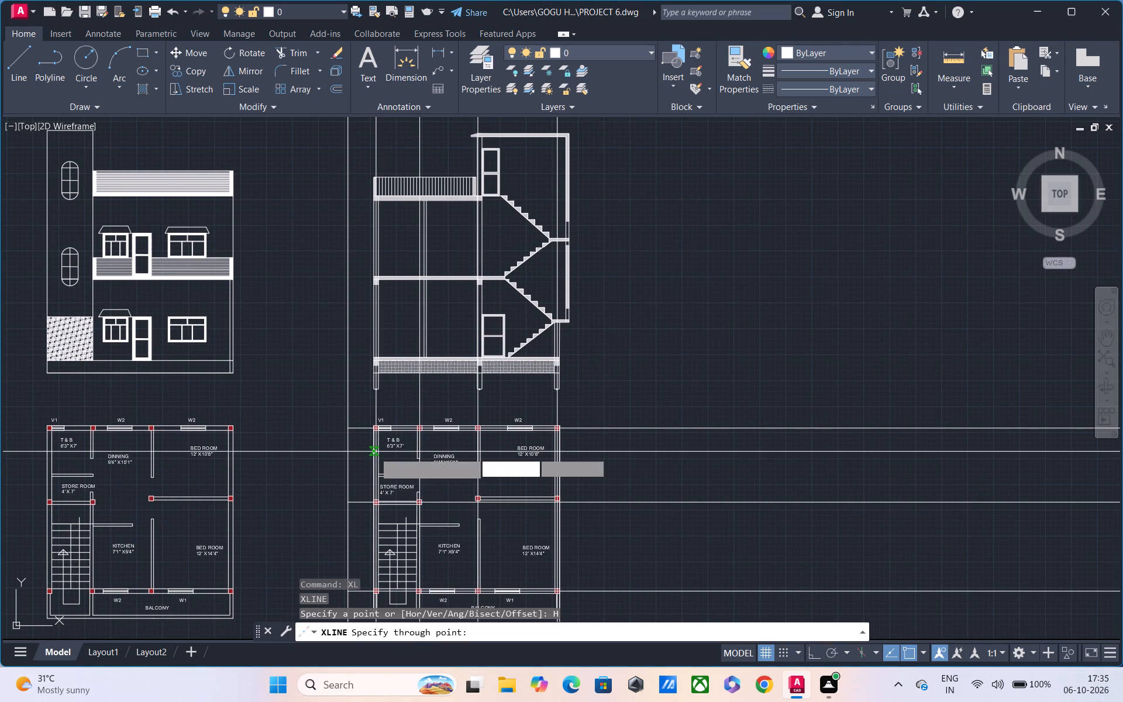
scroll(406, 412, up, 3)
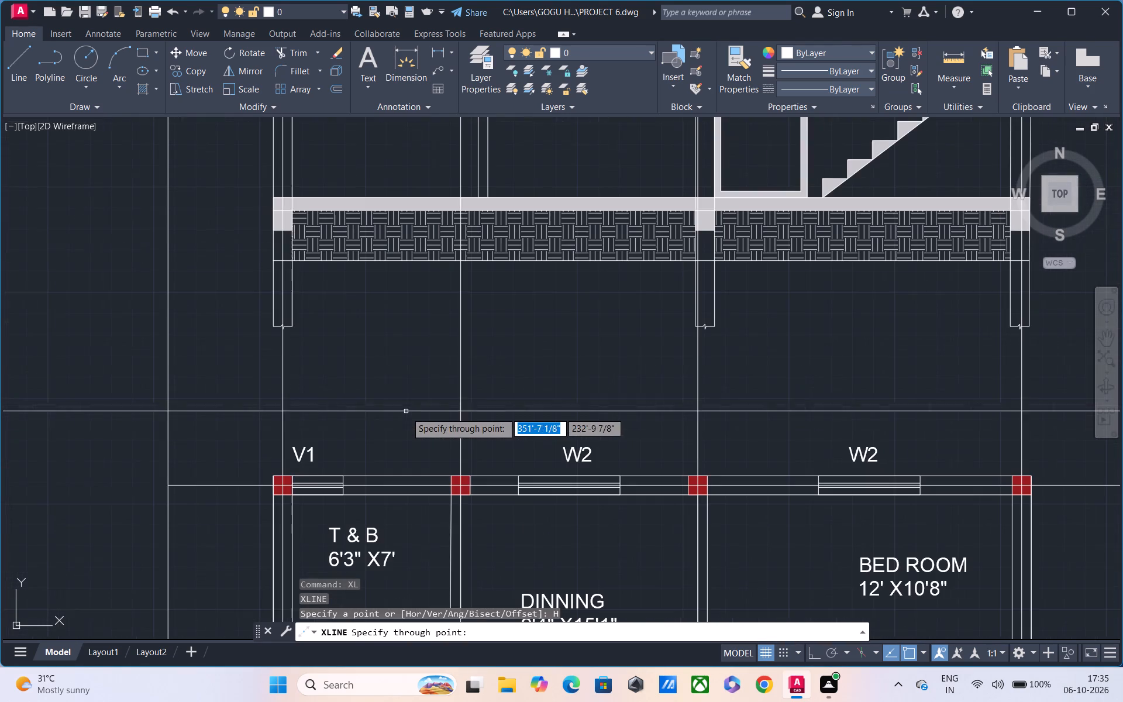
click(405, 375)
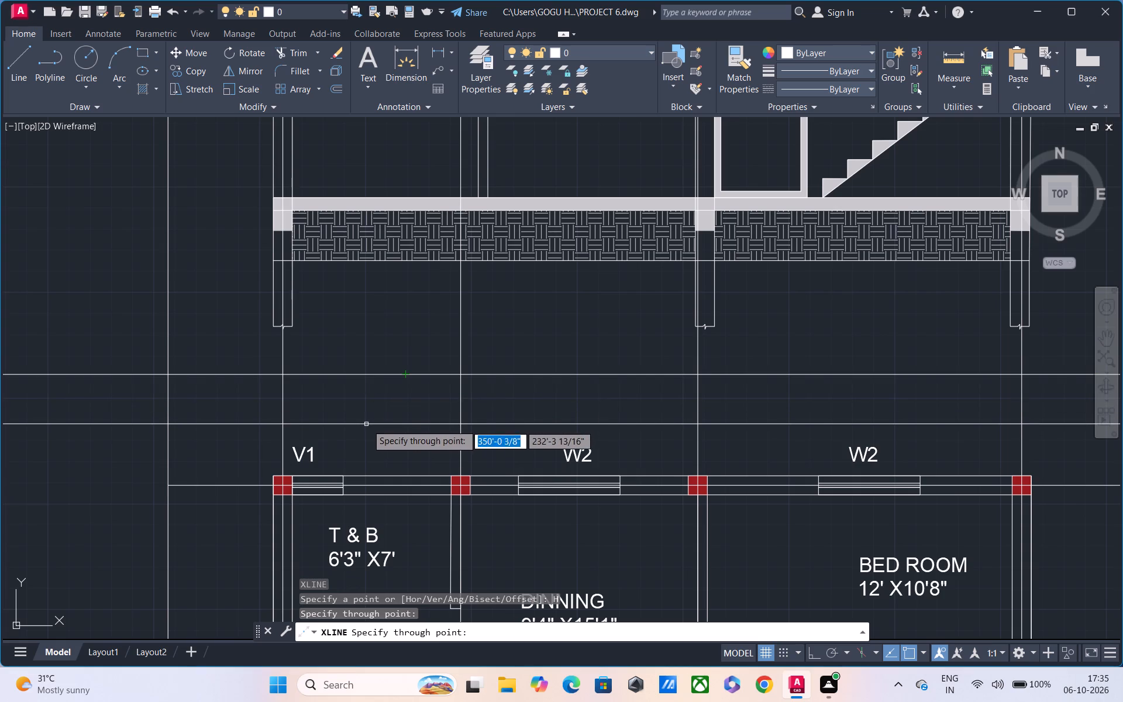
click(367, 424)
key(Escape)
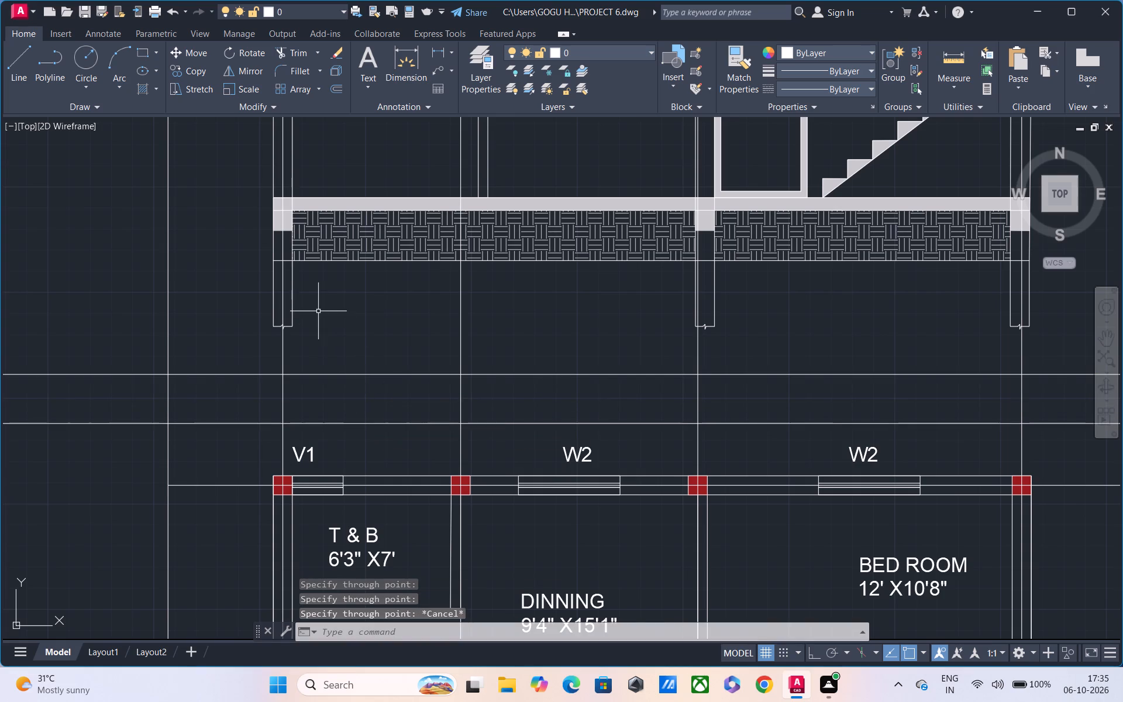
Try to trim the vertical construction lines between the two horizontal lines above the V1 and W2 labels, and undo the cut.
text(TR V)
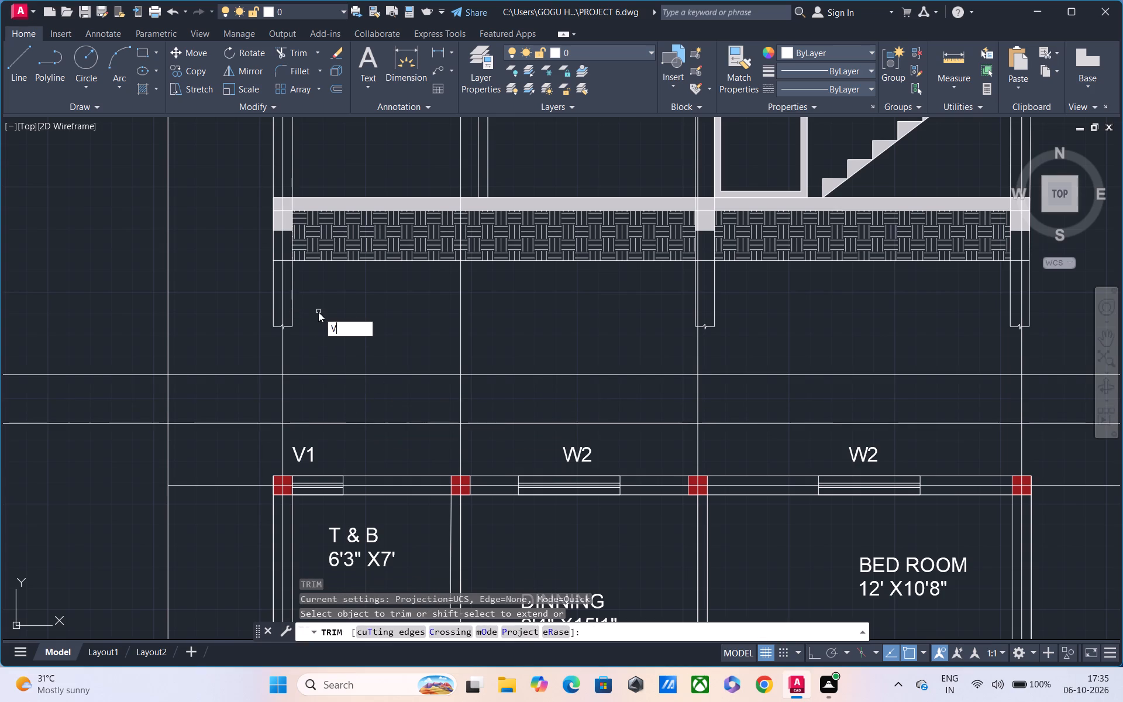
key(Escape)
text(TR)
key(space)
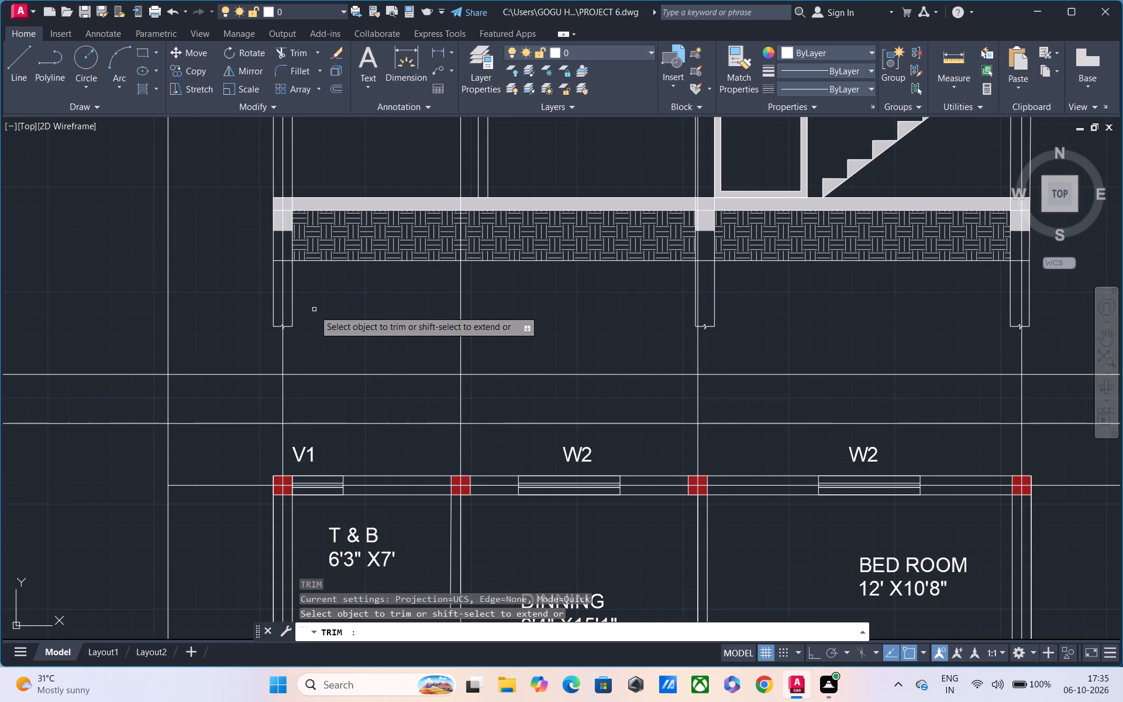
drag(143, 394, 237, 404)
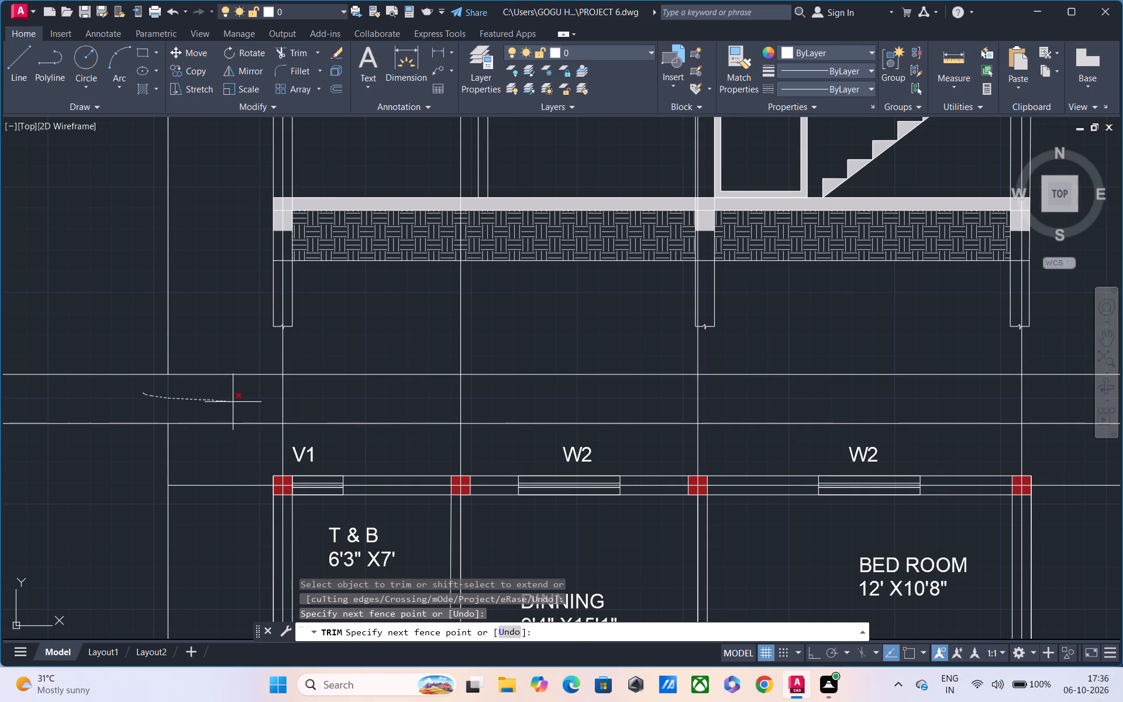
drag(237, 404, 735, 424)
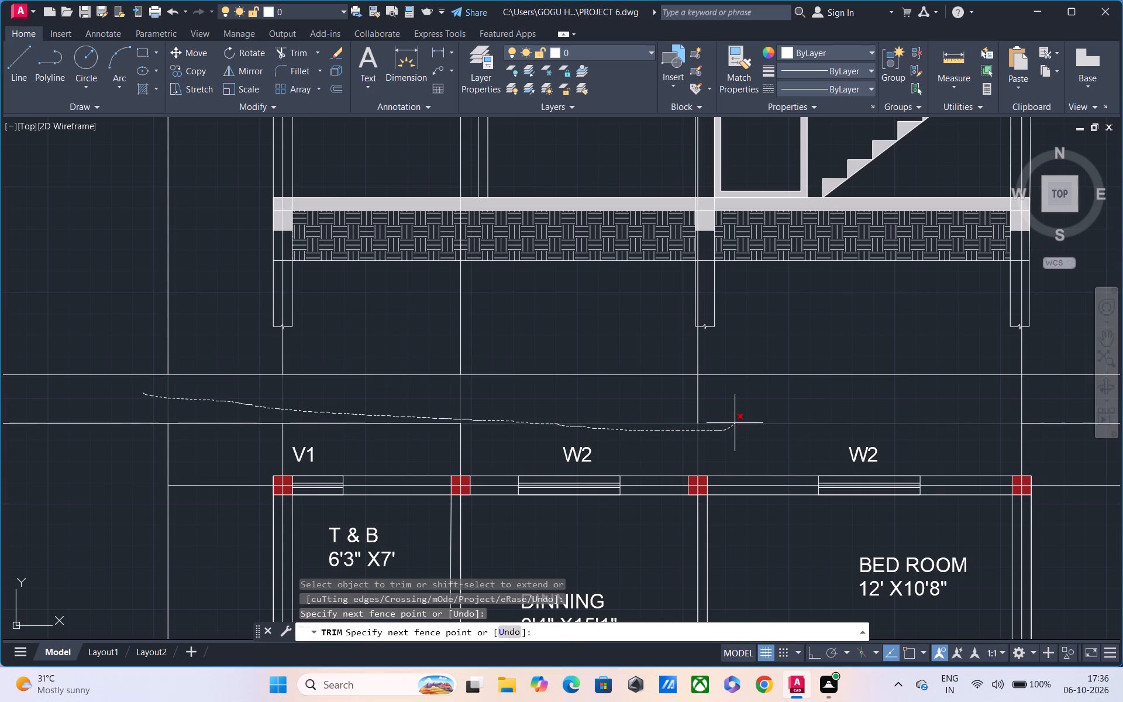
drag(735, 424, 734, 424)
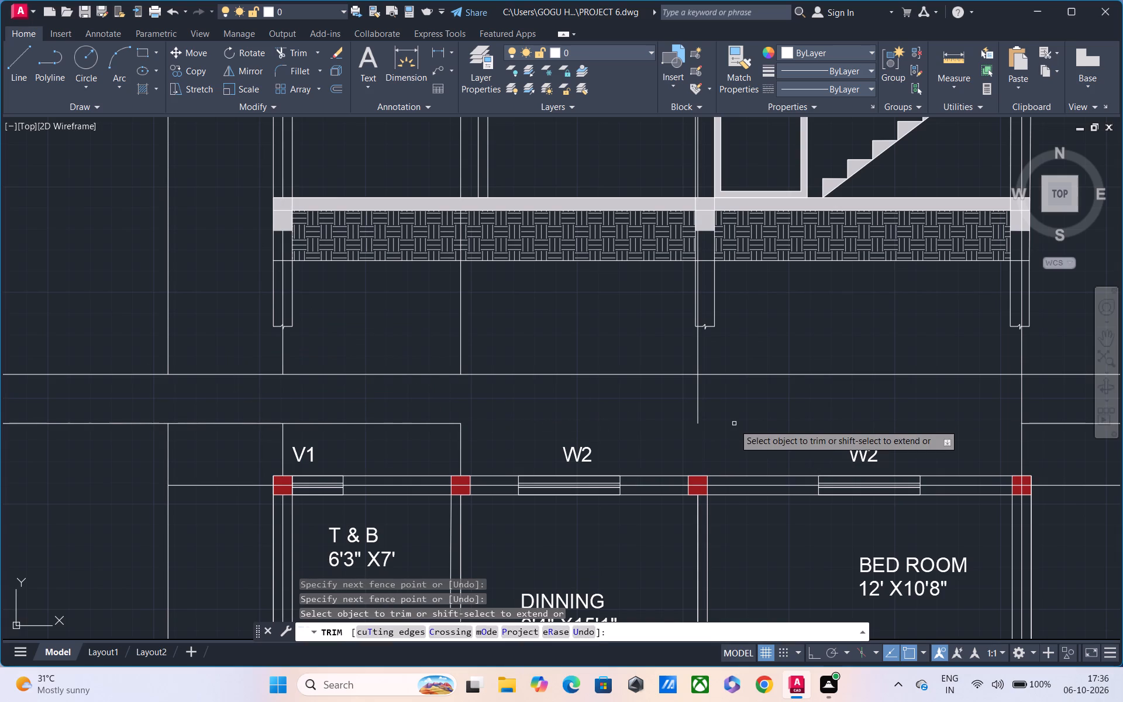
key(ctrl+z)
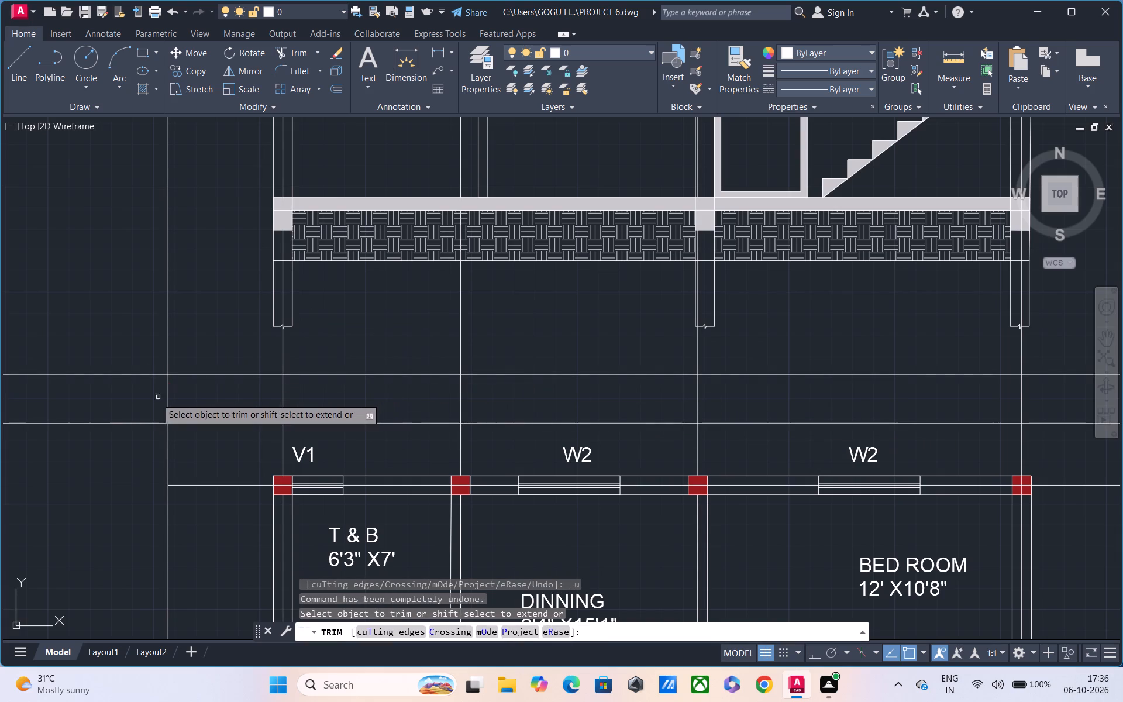
Trim all five vertical construction lines between the two horizontal lines separating the section from its plan.
drag(156, 398, 746, 416)
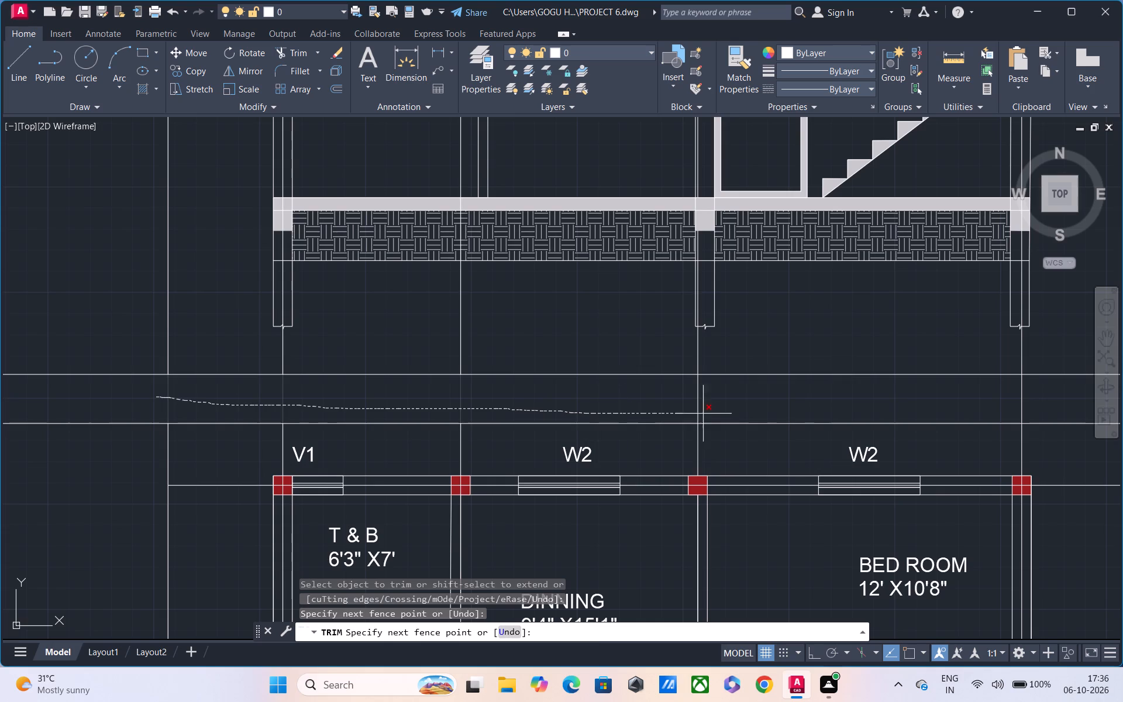
drag(746, 416, 787, 416)
middle_drag(791, 402, 311, 404)
drag(394, 402, 479, 408)
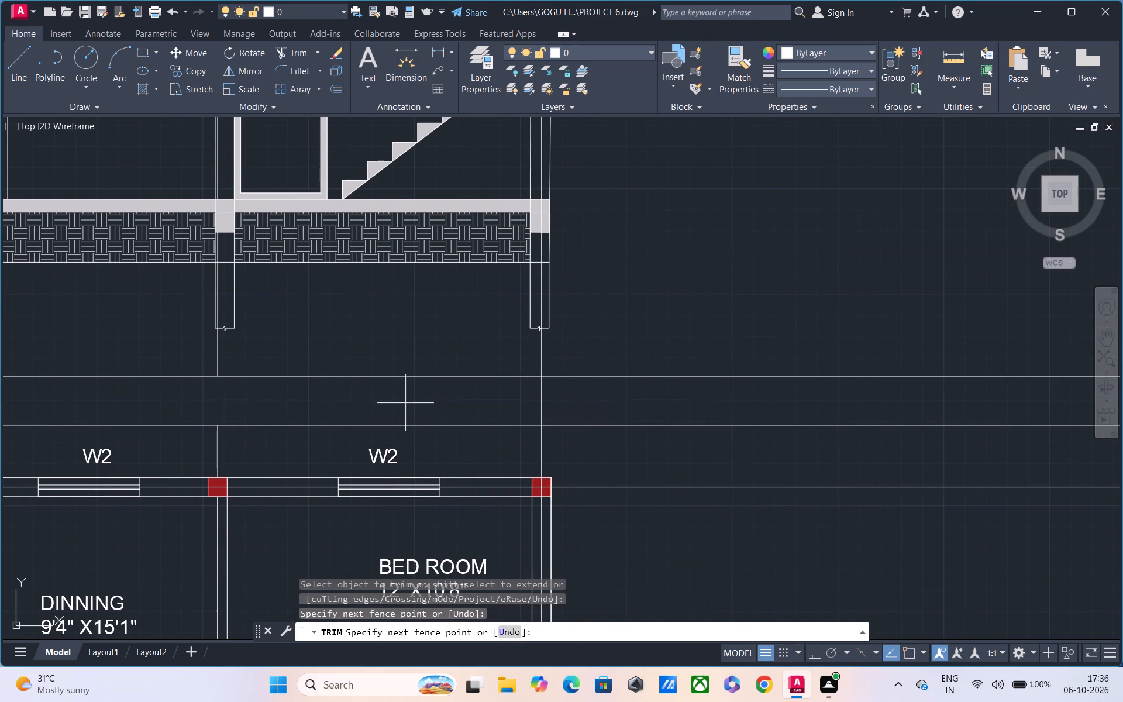
drag(479, 408, 587, 407)
scroll(593, 399, down, 2)
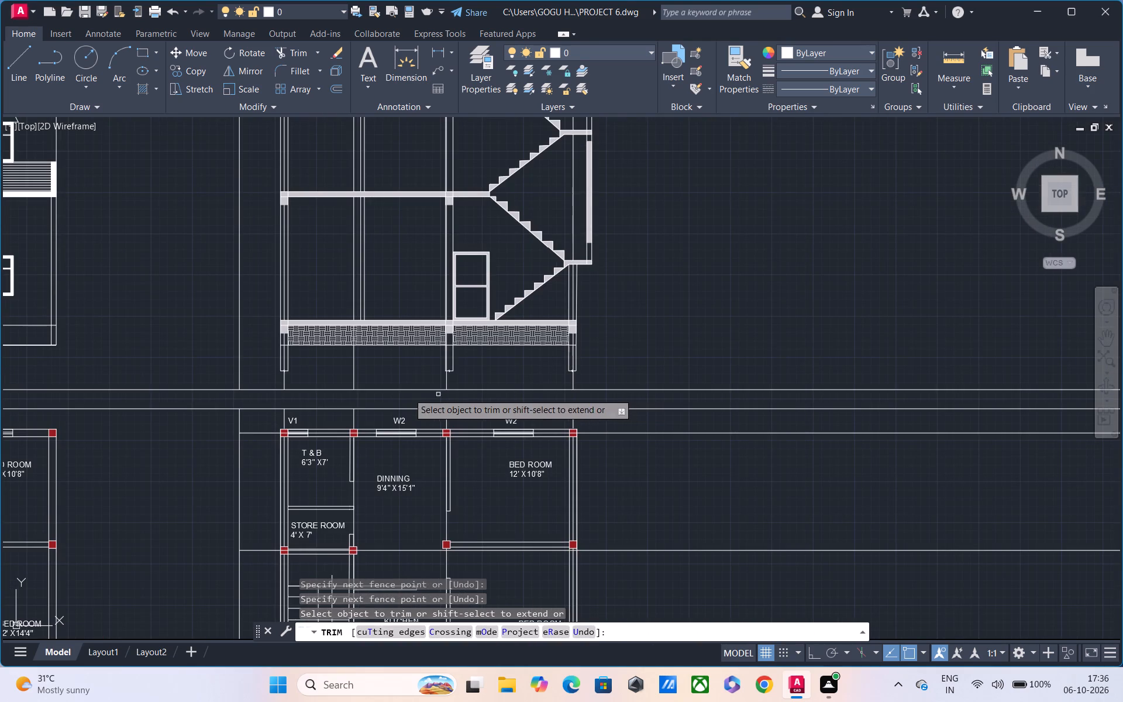
key(Escape)
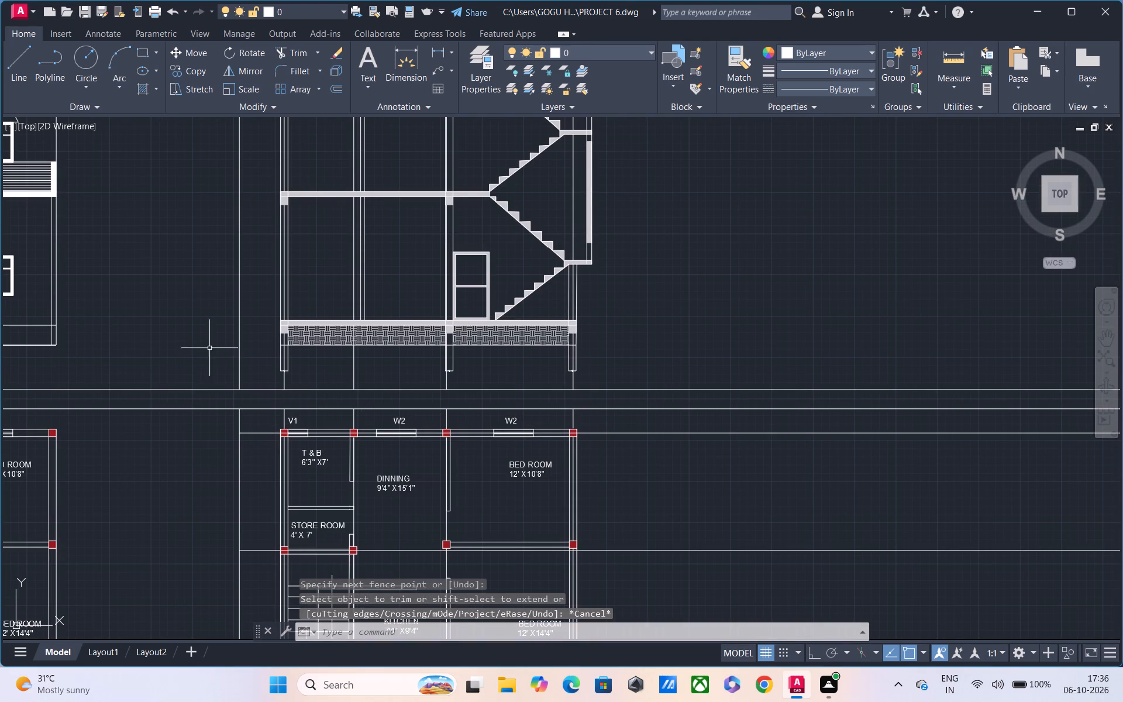
Erase the five vertical construction line pieces running up through and beyond the section.
scroll(219, 335, down, 3)
middle_drag(243, 333, 310, 446)
drag(235, 178, 336, 184)
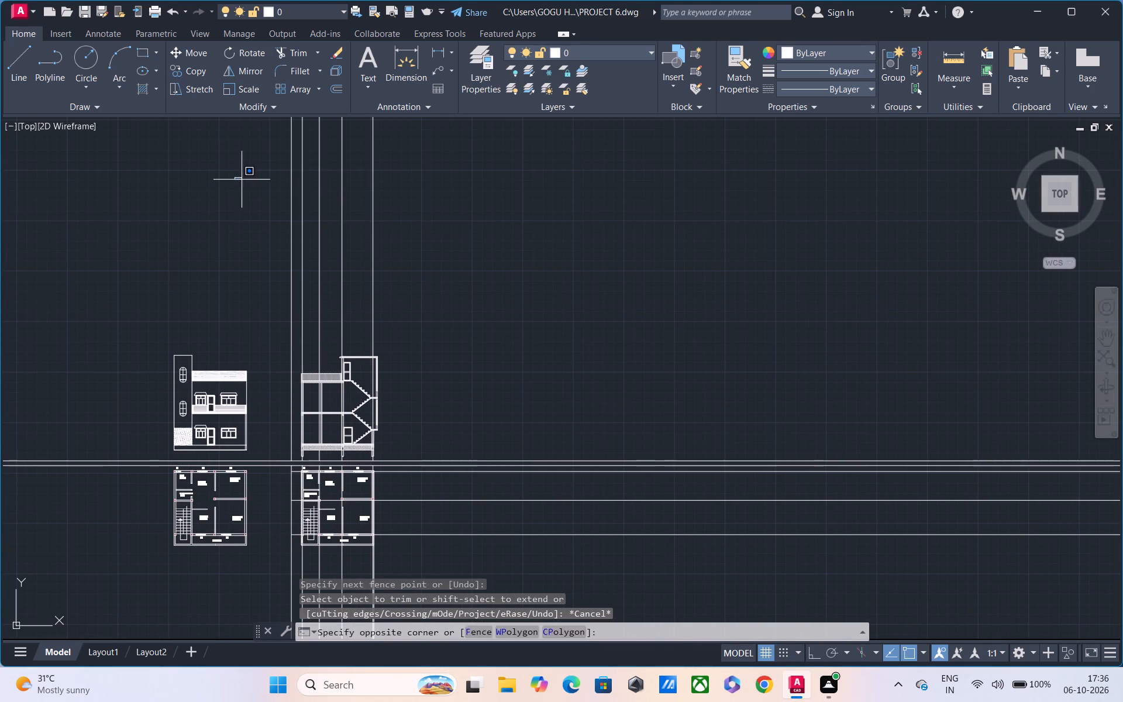
drag(336, 184, 533, 192)
drag(534, 192, 72, 201)
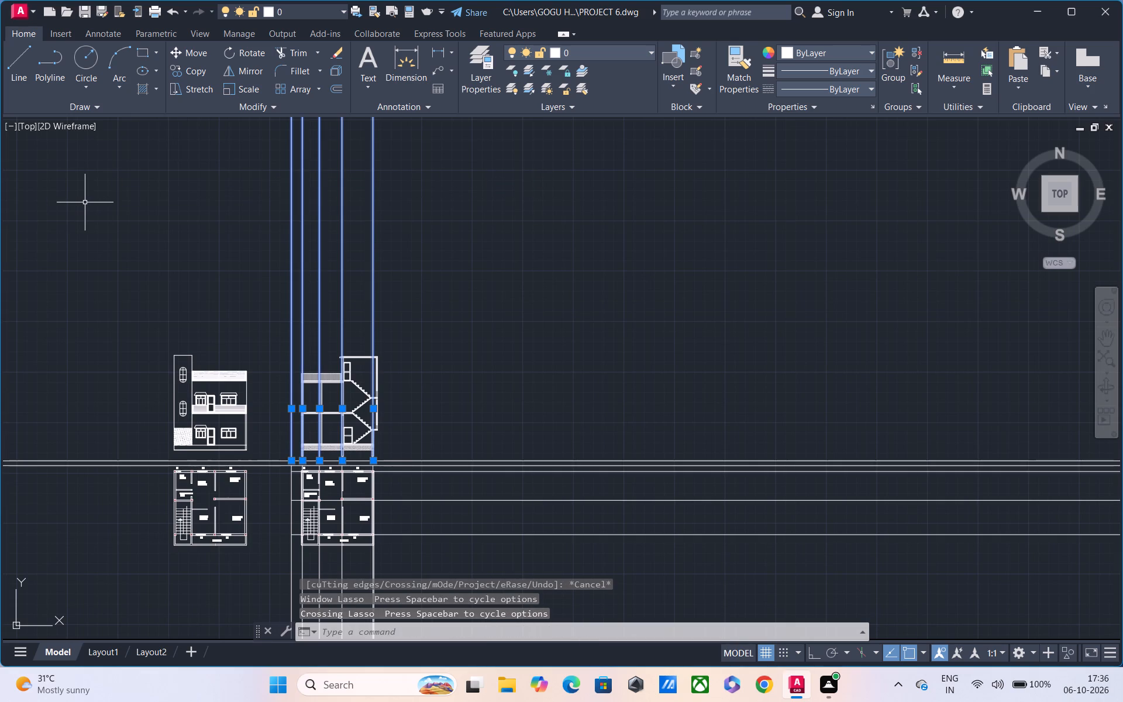
key(Delete)
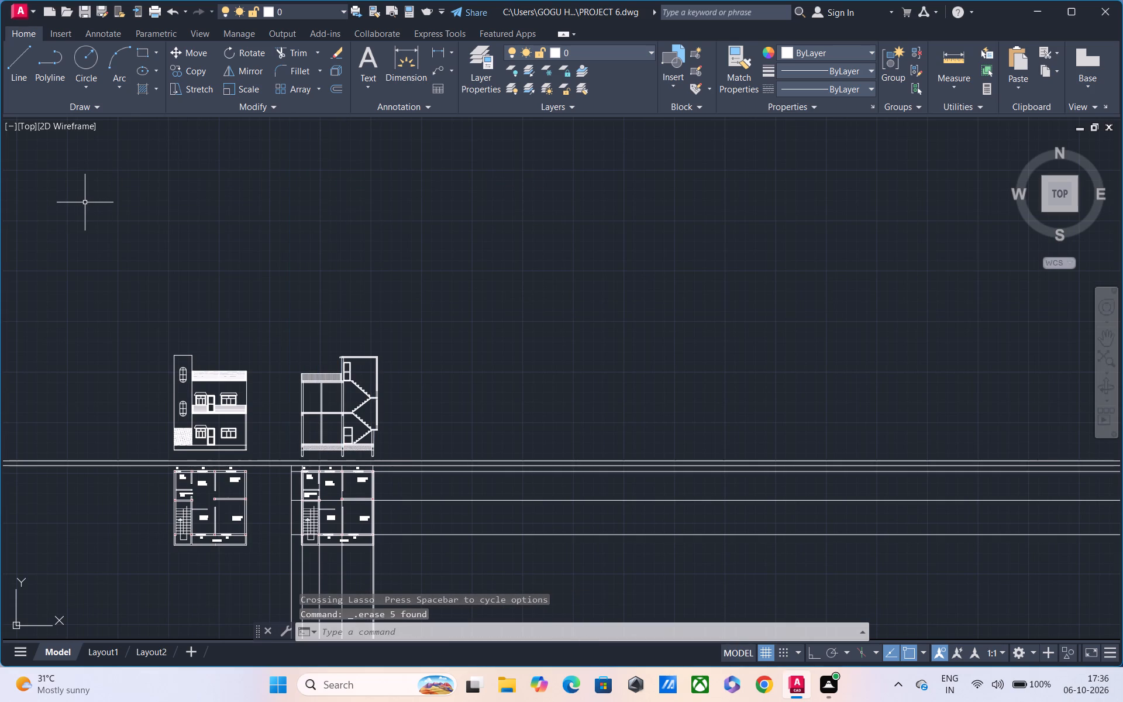
Erase the outer vertical construction line beside the T & B and store room side of the section's plan.
middle_drag(312, 449, 333, 302)
scroll(642, 336, up, 3)
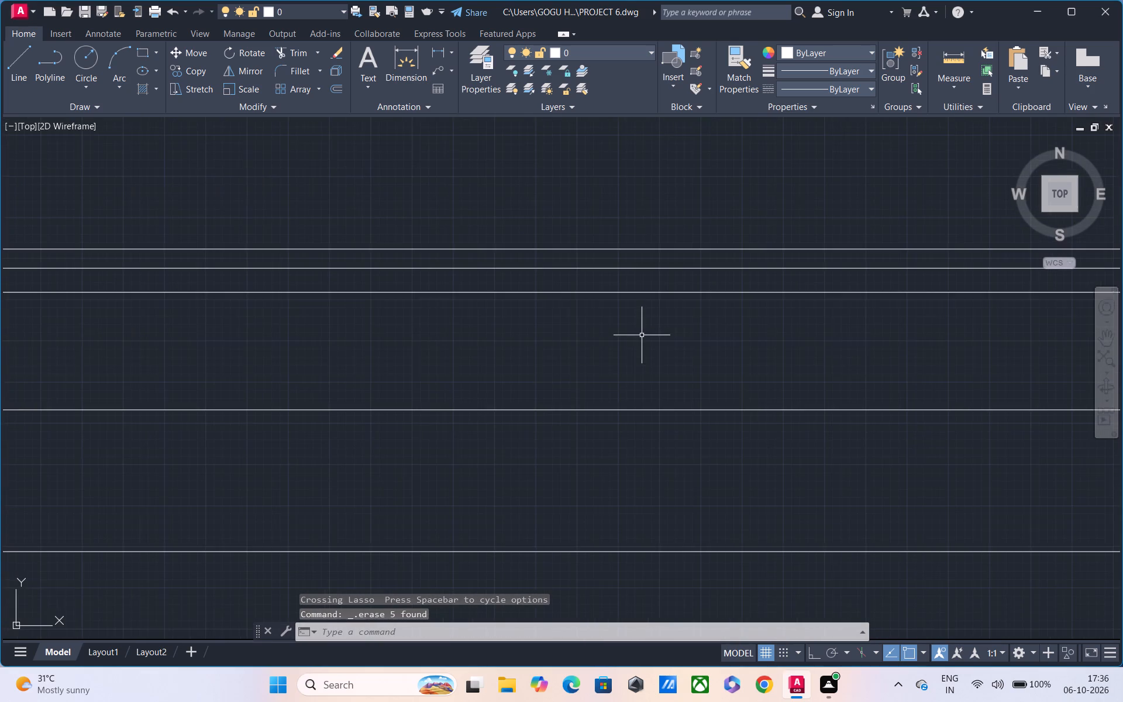
middle_drag(640, 341, 820, 519)
middle_drag(160, 409, 500, 292)
scroll(500, 292, down, 1)
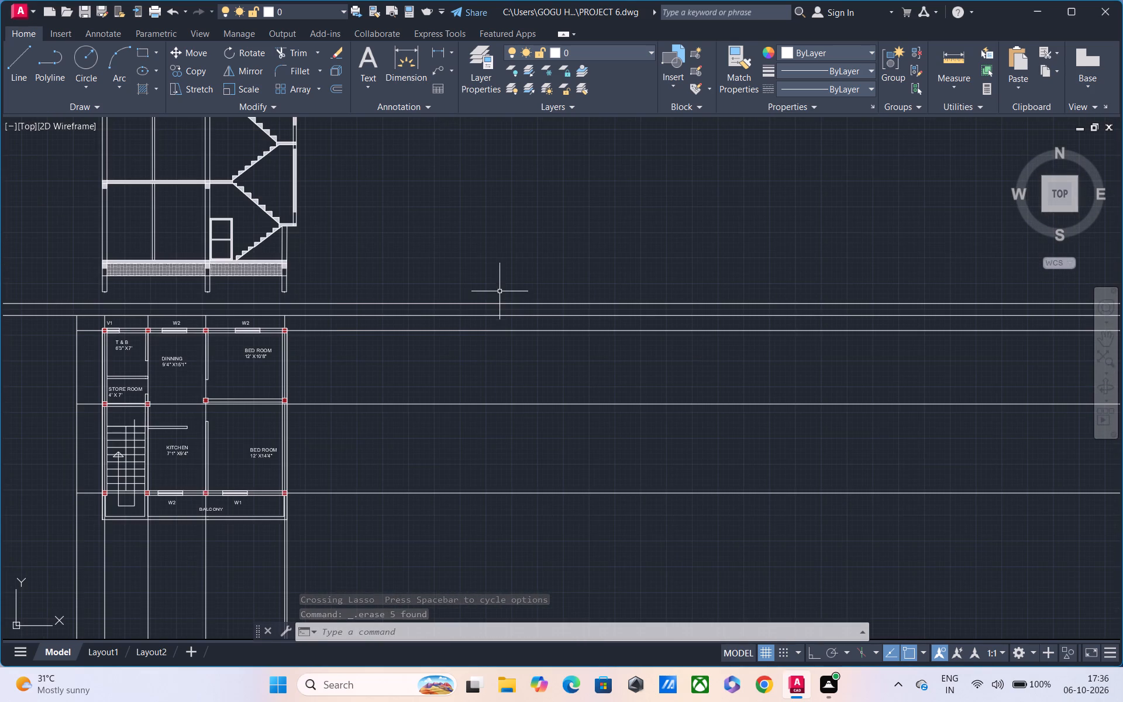
scroll(346, 322, up, 1)
middle_drag(353, 326, 549, 339)
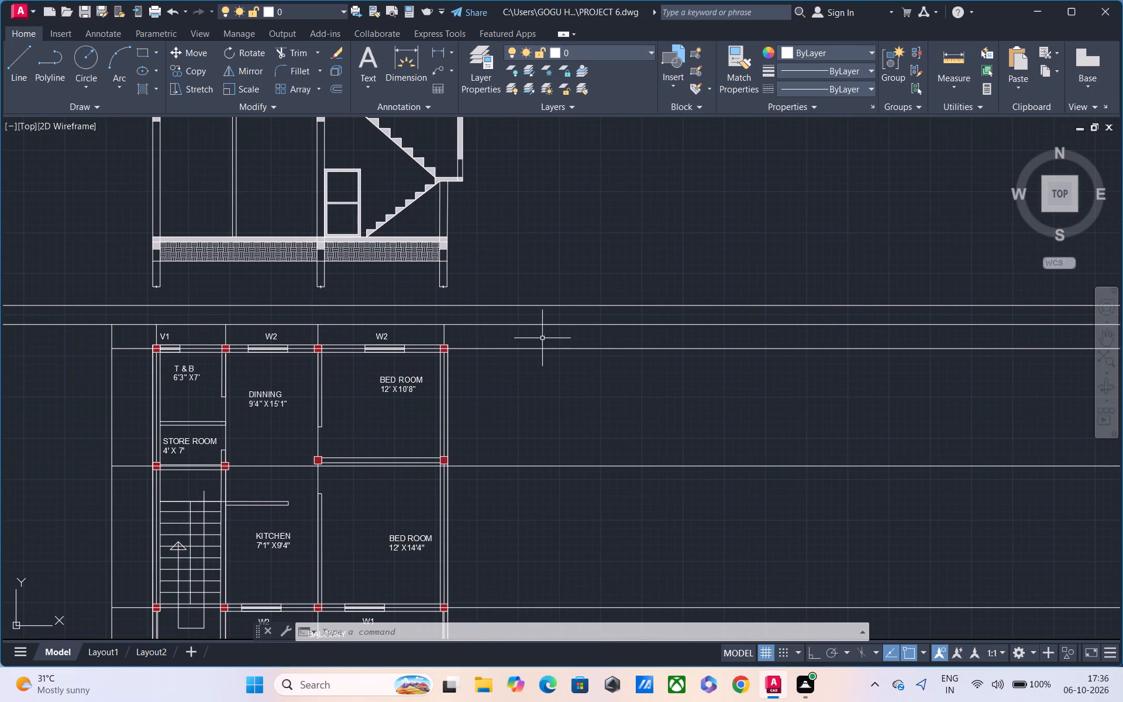
click(114, 362)
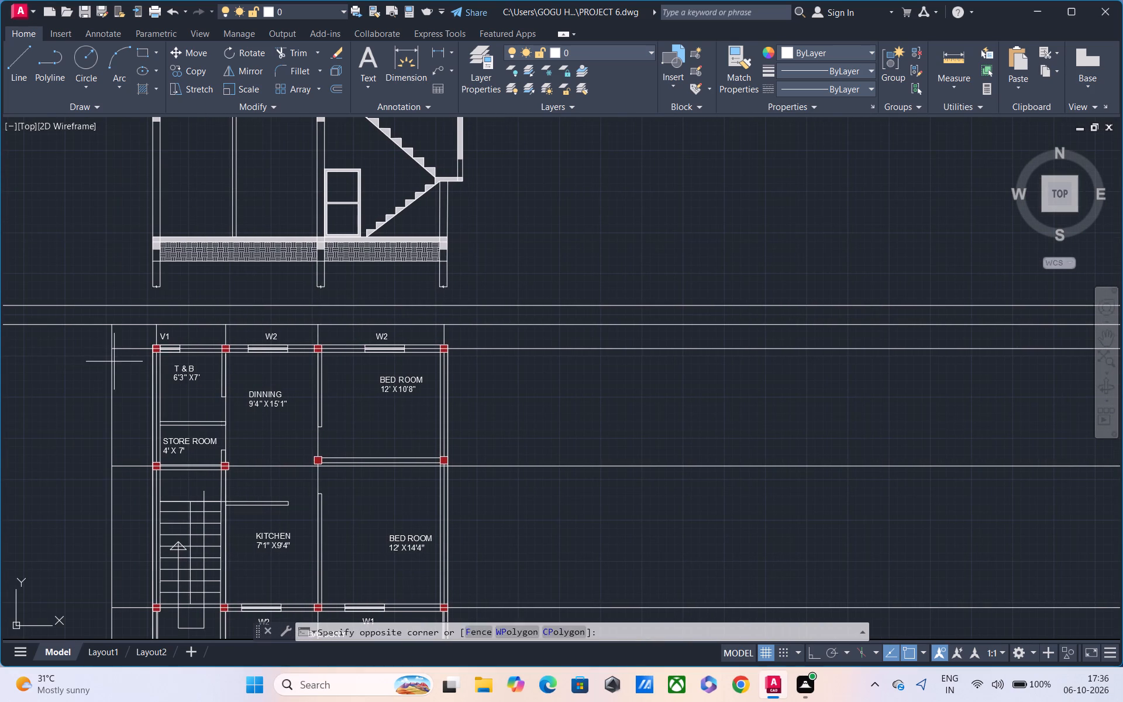
click(109, 369)
key(Delete)
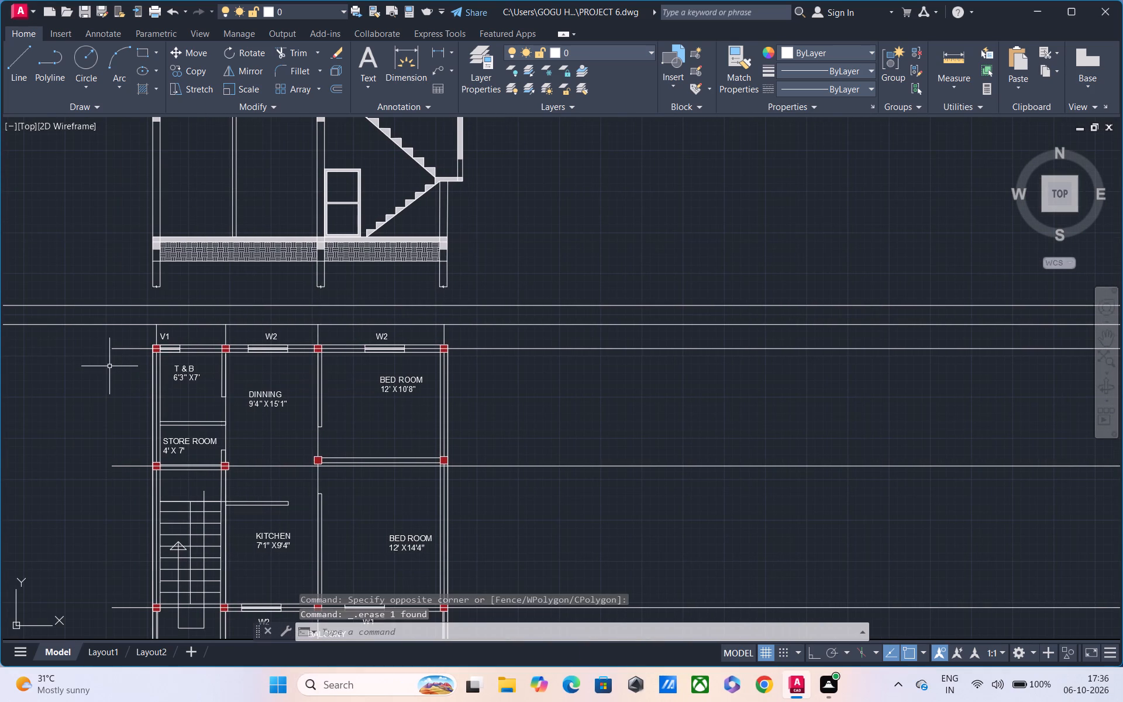
Erase the two horizontal construction lines between the section's footings and its plan.
click(182, 302)
click(182, 304)
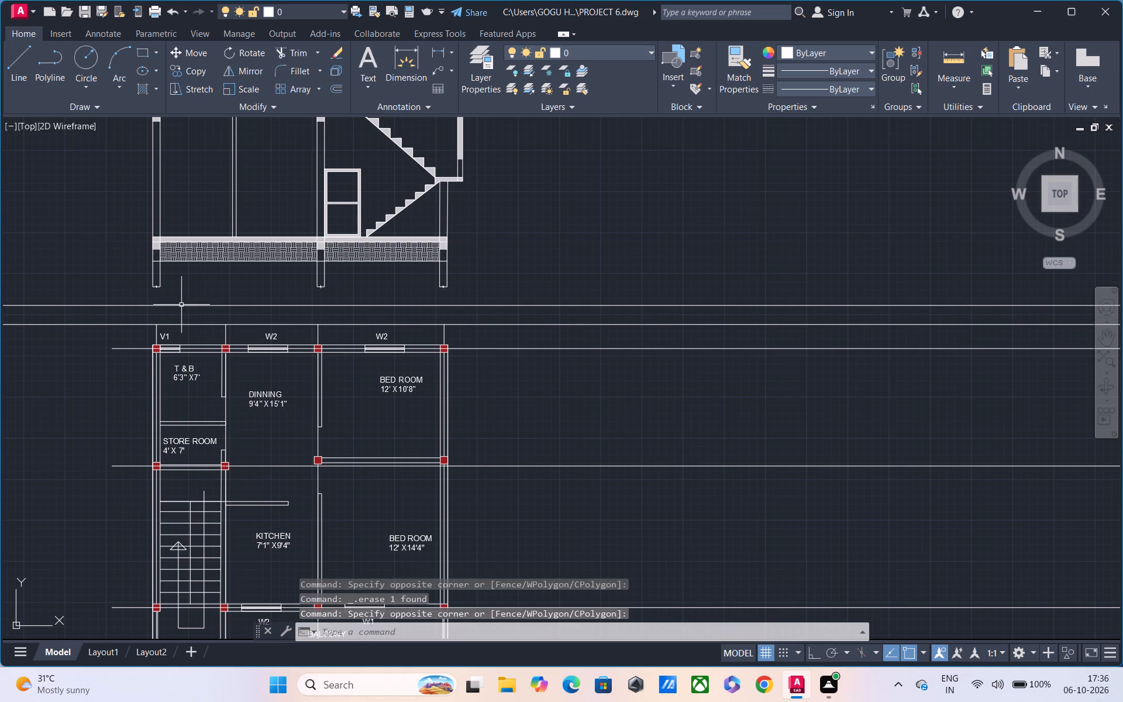
click(181, 307)
key(Delete)
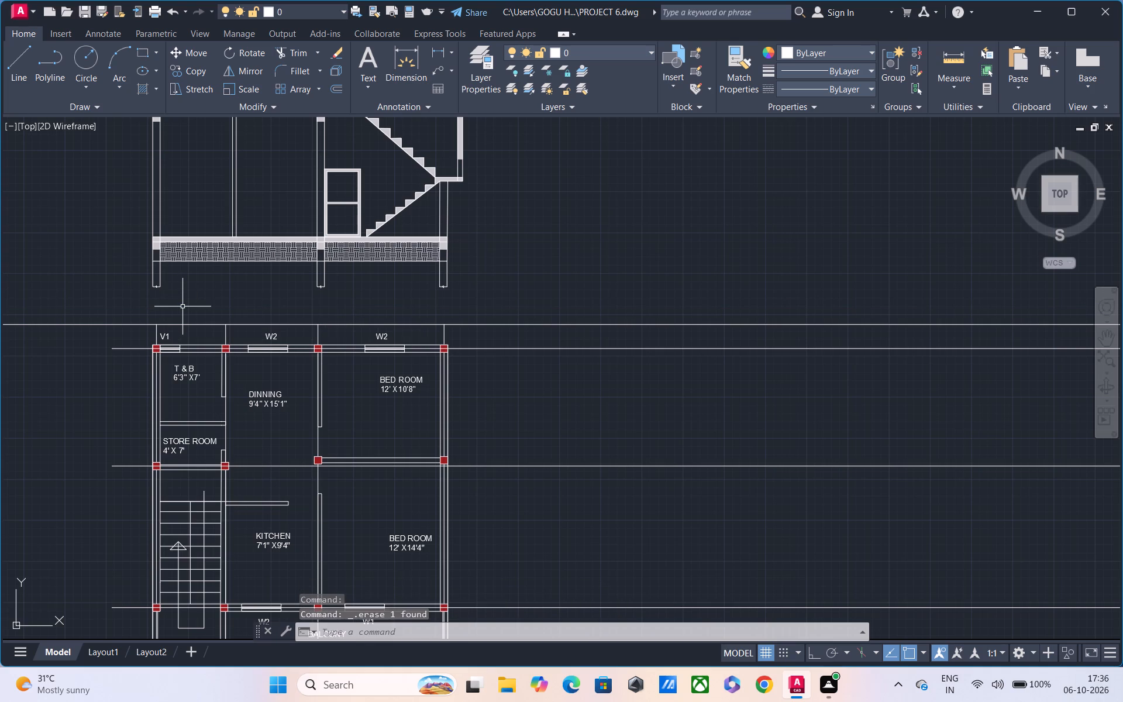
click(253, 325)
key(Delete)
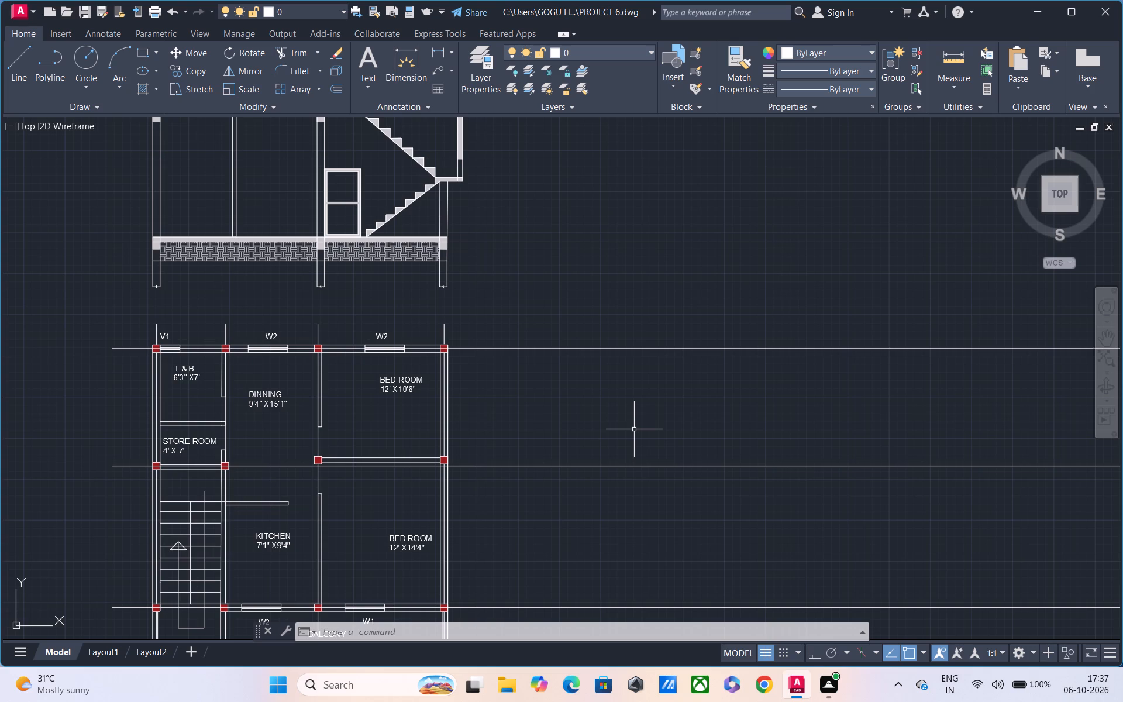
Add a vertical construction line a short distance outside the bedroom side of the section's plan.
text(XL)
key(space)
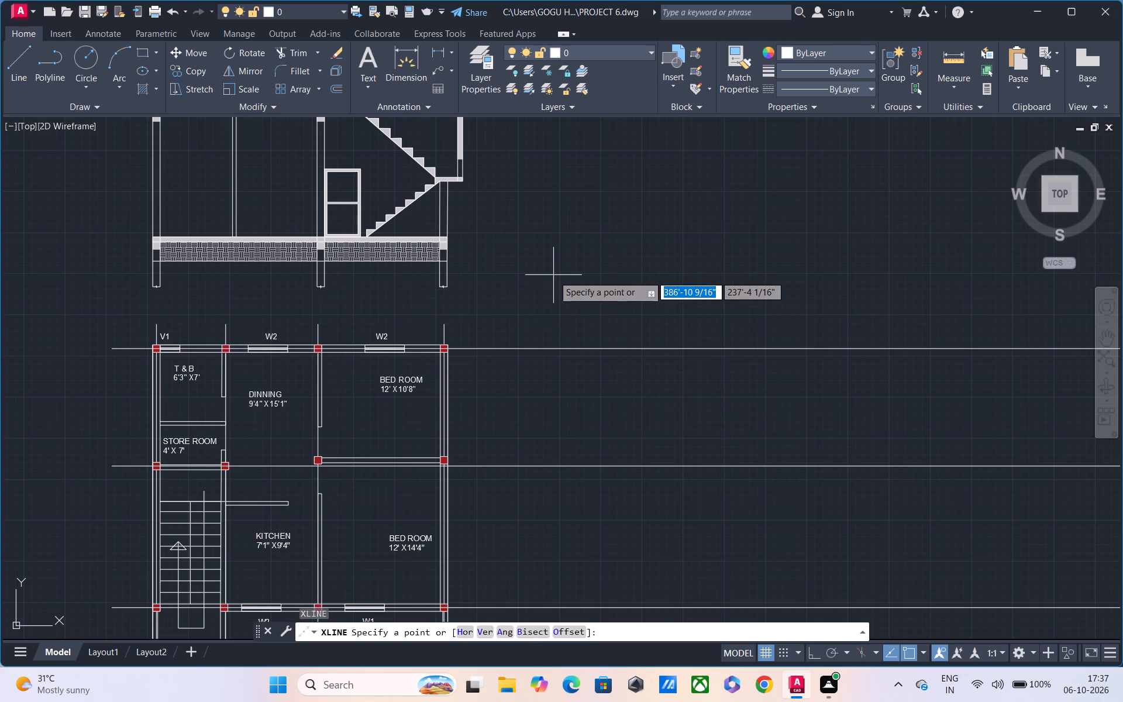
text(V)
key(space)
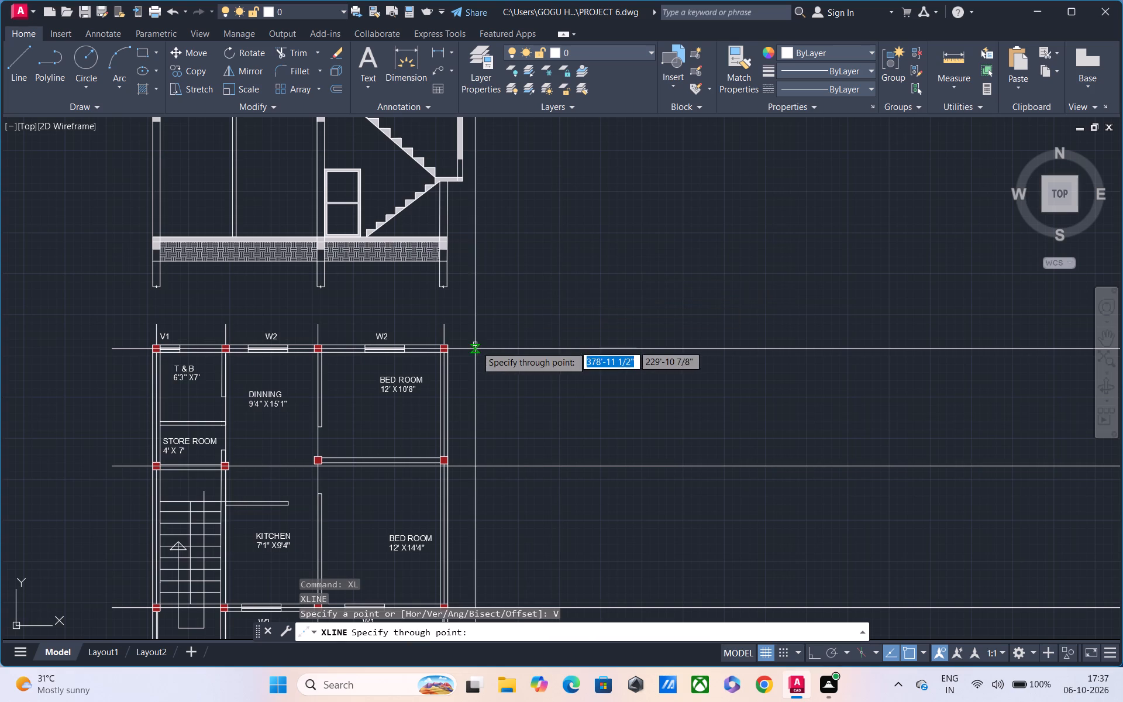
click(516, 360)
middle_drag(516, 362, 522, 337)
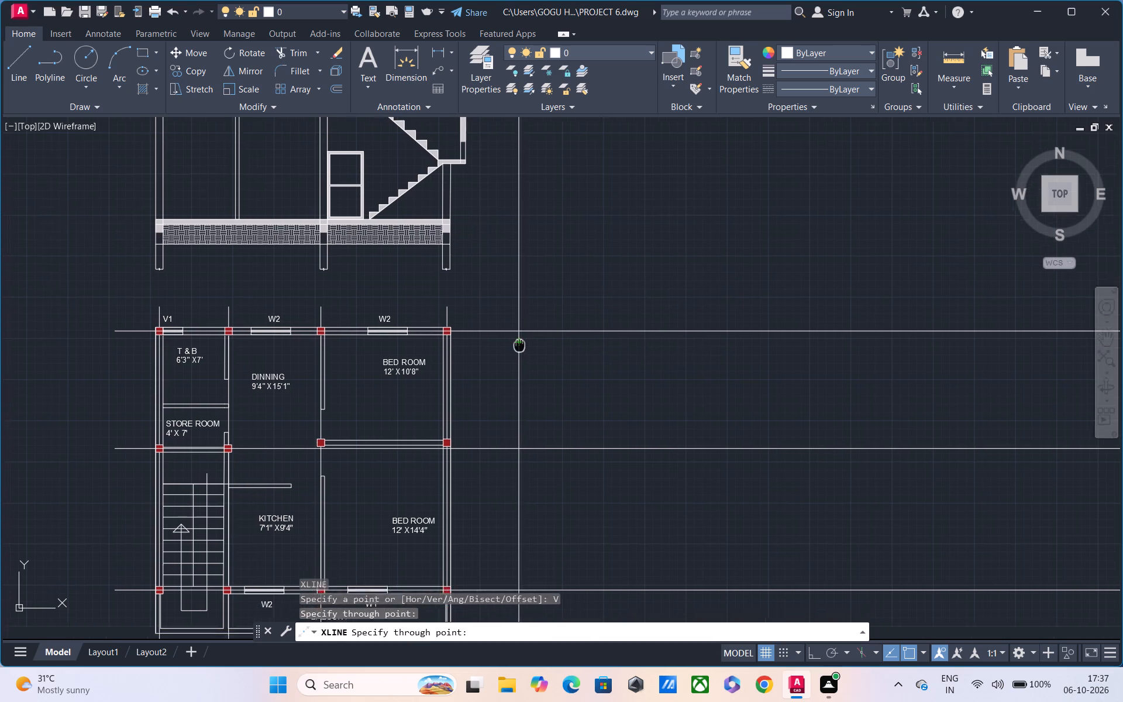
middle_drag(522, 337, 530, 318)
scroll(541, 329, down, 1)
key(Escape)
Trim off the three horizontal construction lines beyond the new vertical line outside the bedrooms.
middle_drag(628, 336, 599, 285)
key(h)
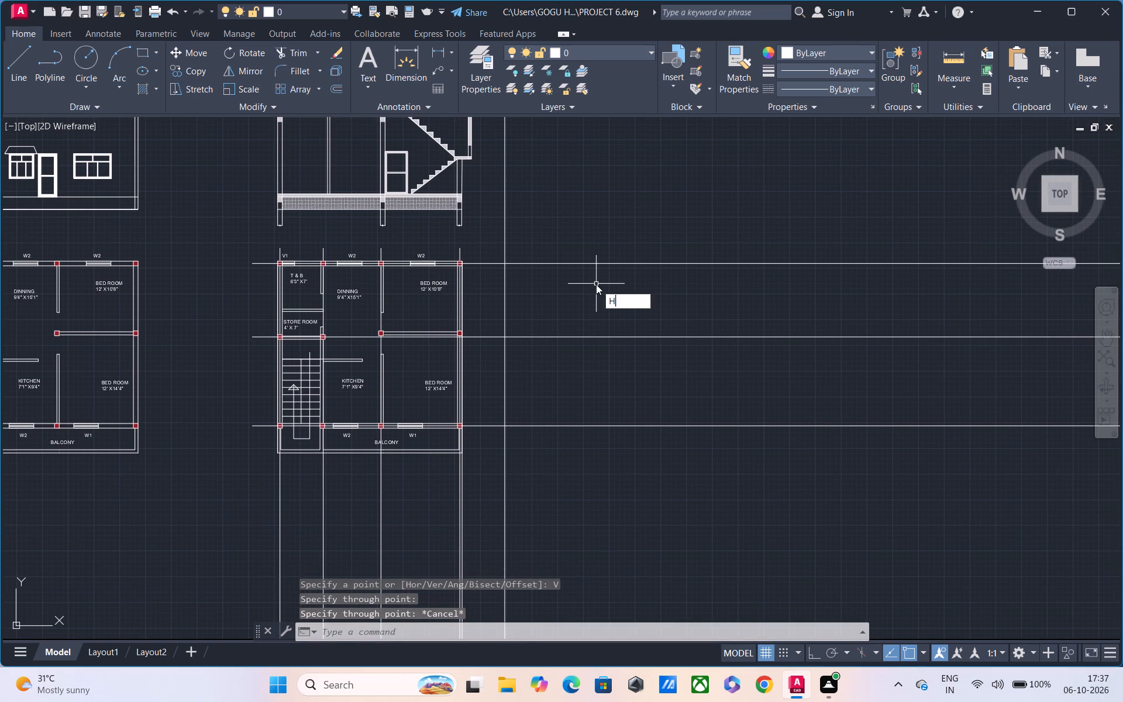
key(BackSpace)
text(TR)
key(space)
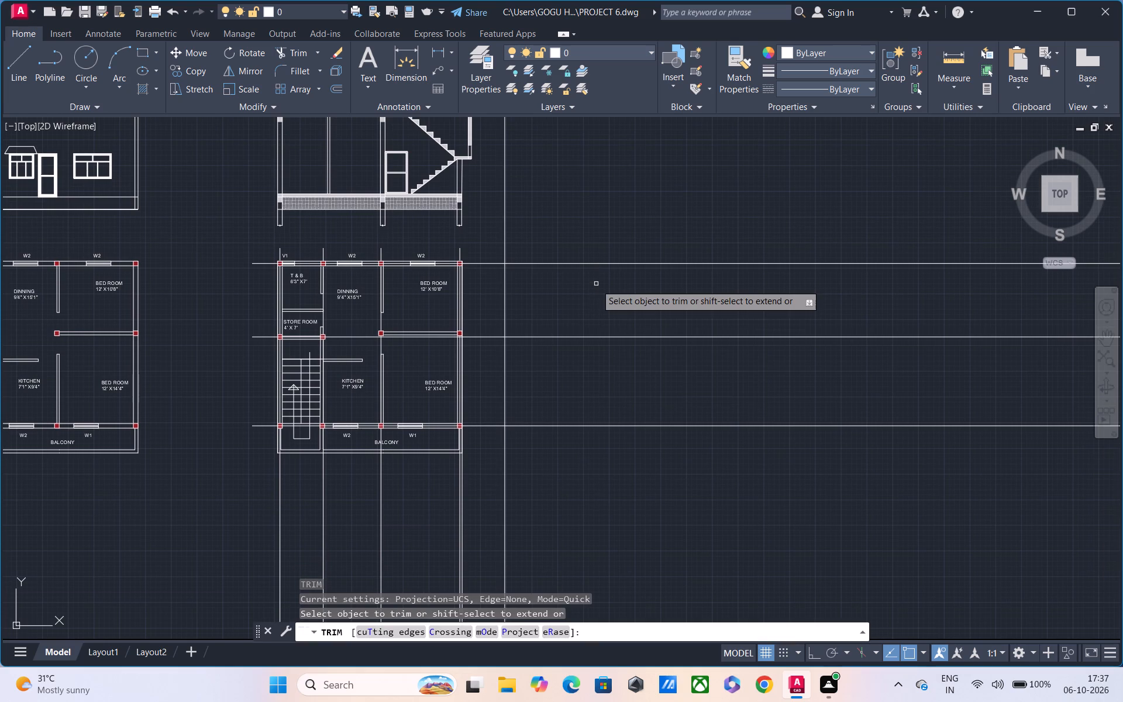
drag(601, 209, 607, 492)
Trim off the vertical construction lines extending below the balcony of the section's plan.
middle_drag(631, 465, 672, 392)
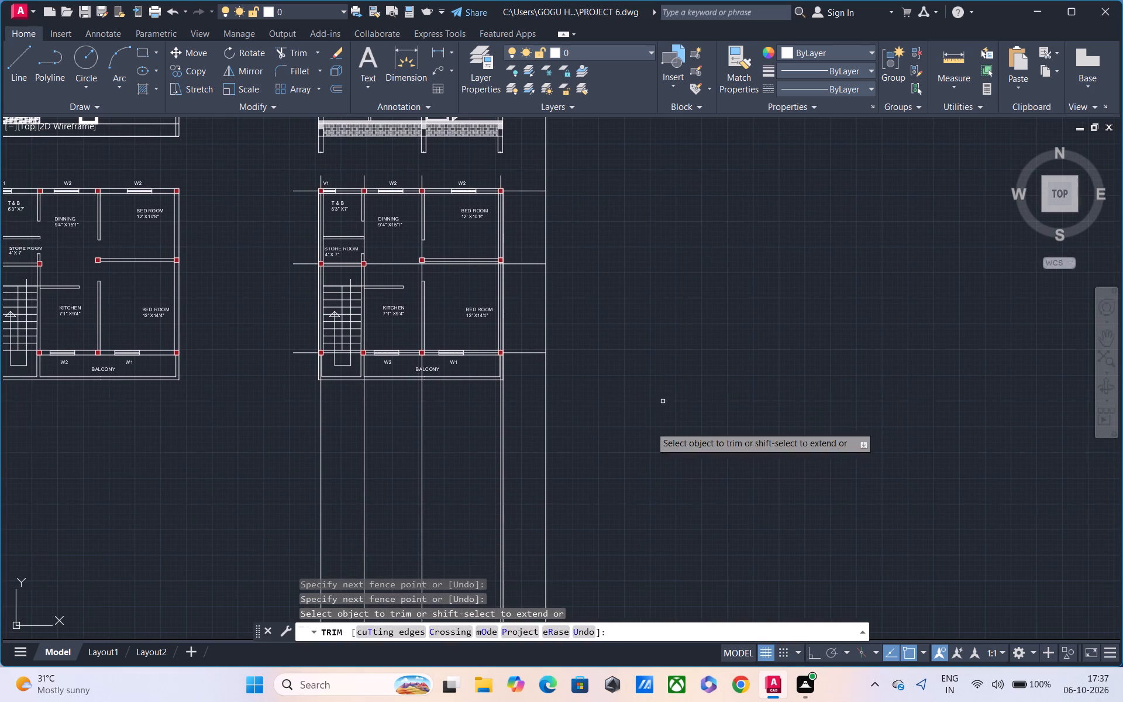
drag(638, 443, 308, 475)
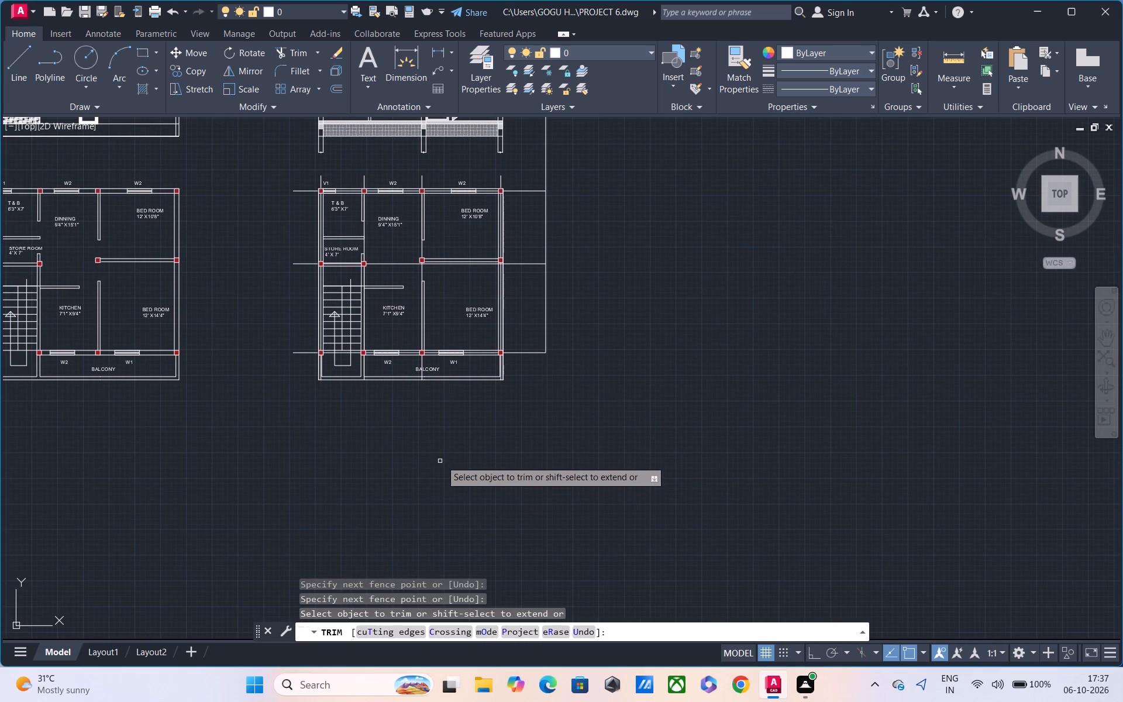
Trim away all remaining pieces of the vertical cutting line outside the bedroom side of the plan.
middle_drag(468, 431, 415, 485)
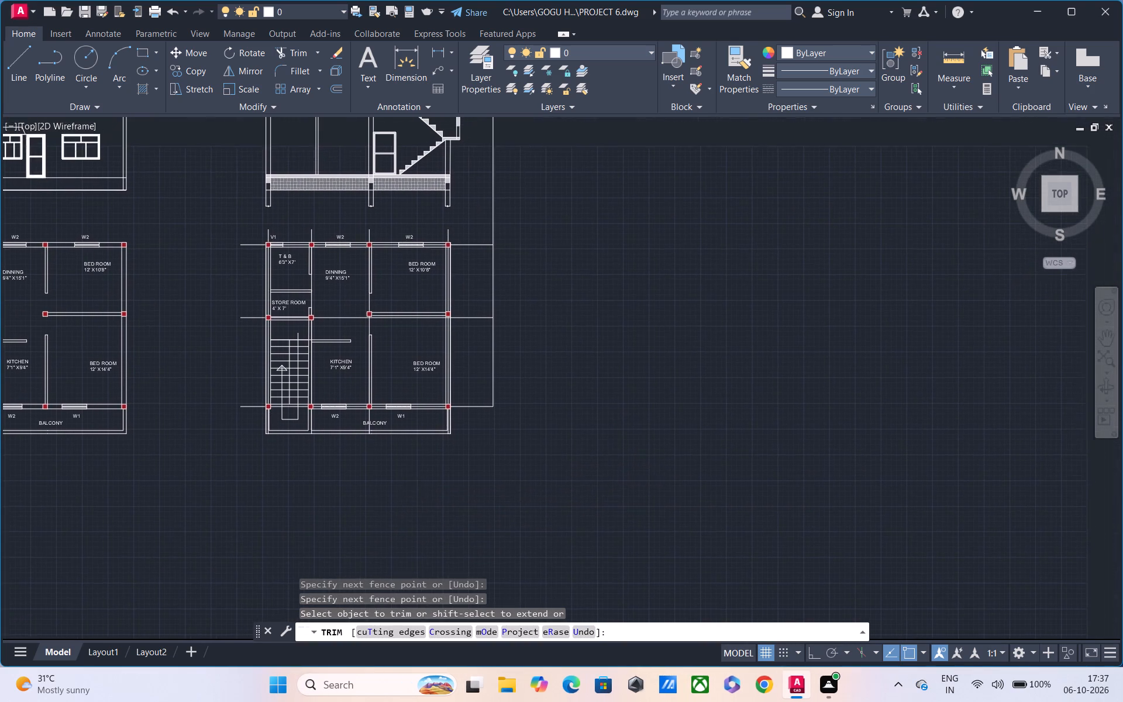
middle_drag(489, 444, 468, 556)
drag(453, 314, 507, 304)
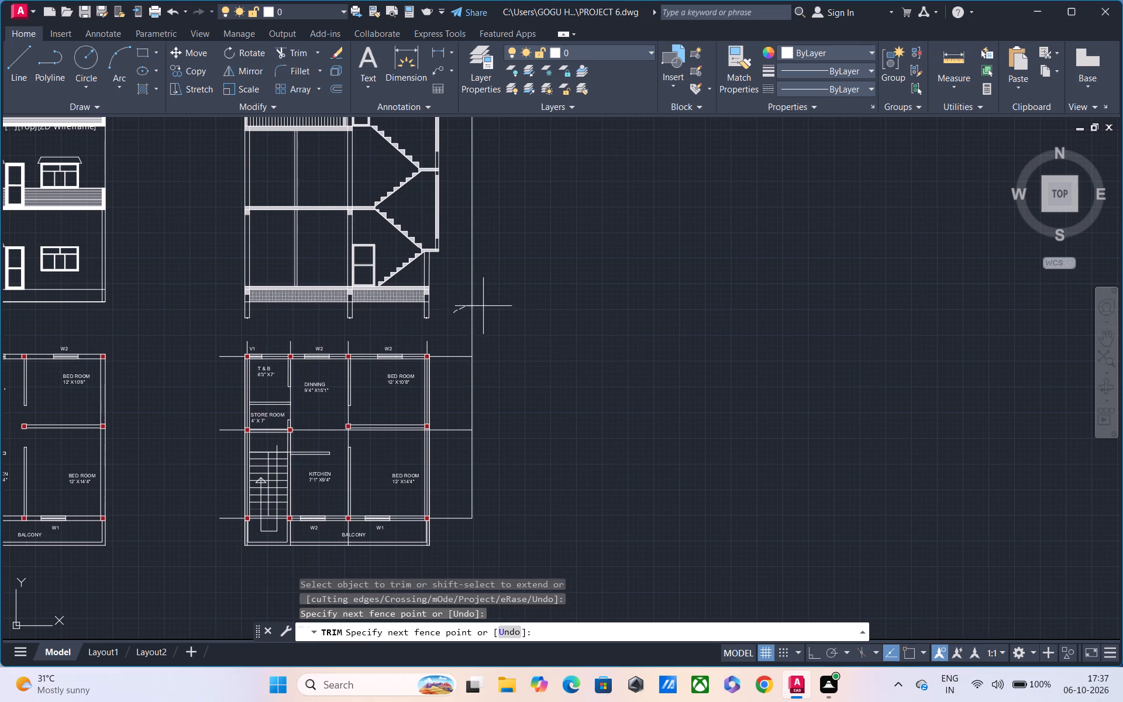
drag(507, 304, 529, 303)
drag(467, 398, 490, 398)
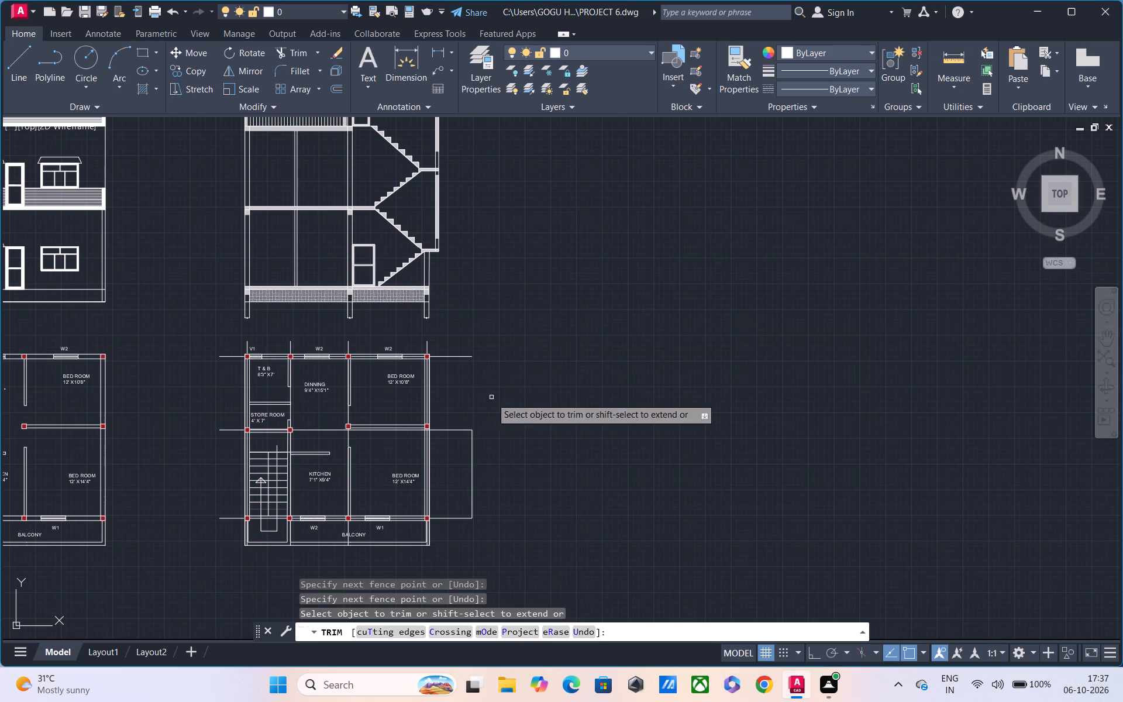
drag(449, 481, 495, 481)
Examine the ends of the vertical column centre lines above the plan near the V1 label.
middle_drag(487, 470, 490, 512)
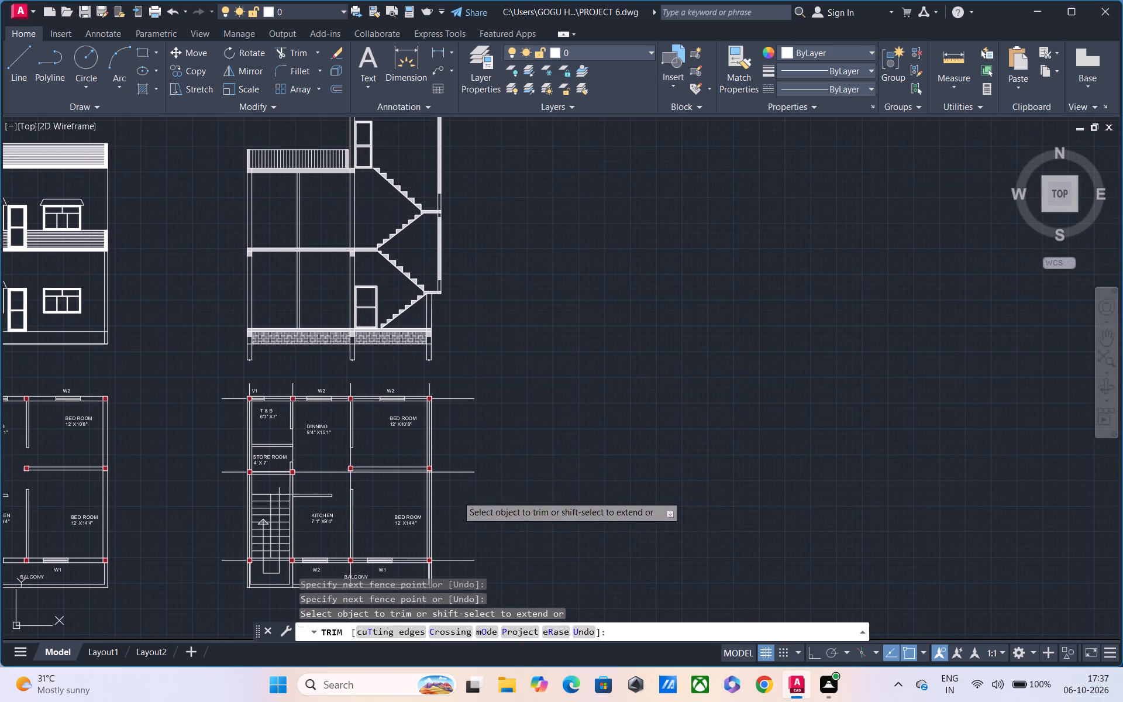
scroll(285, 421, up, 1)
middle_drag(285, 424, 388, 490)
scroll(340, 434, up, 3)
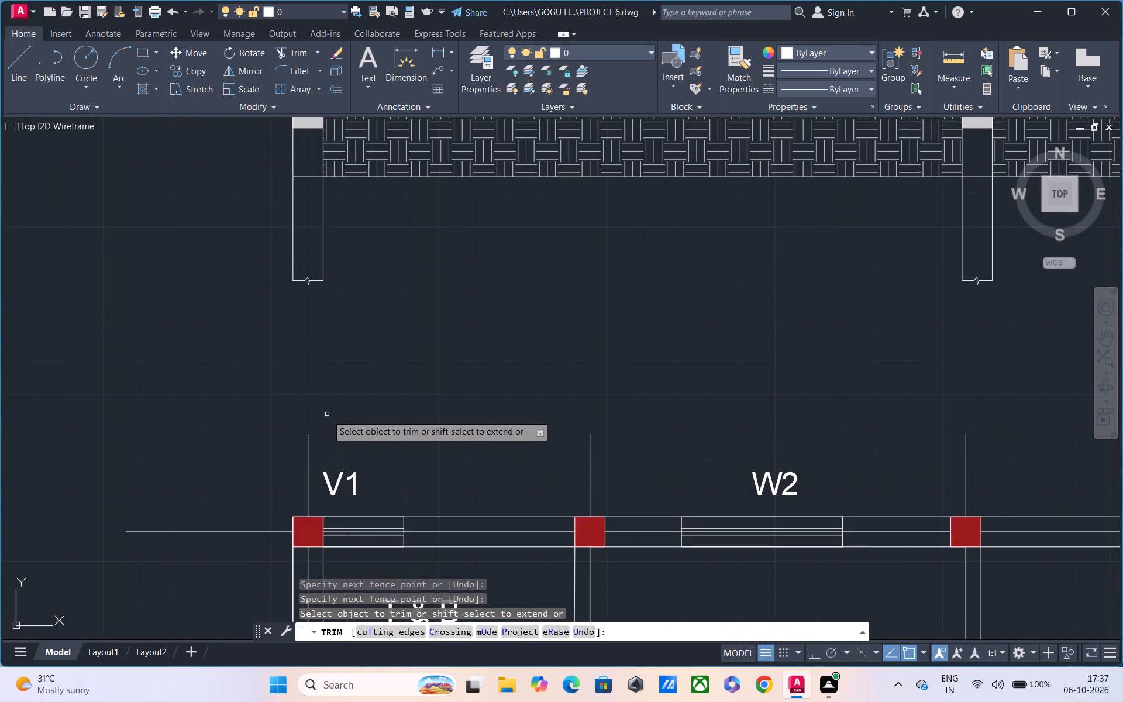
scroll(327, 415, up, 1)
middle_drag(327, 415, 323, 363)
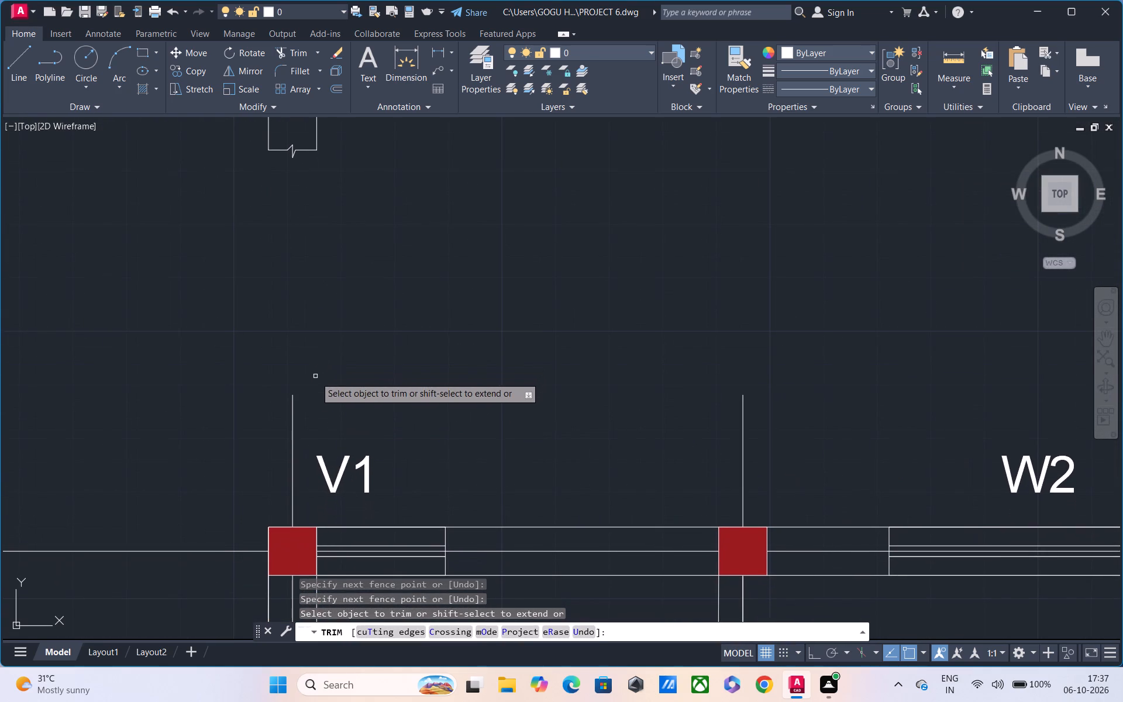
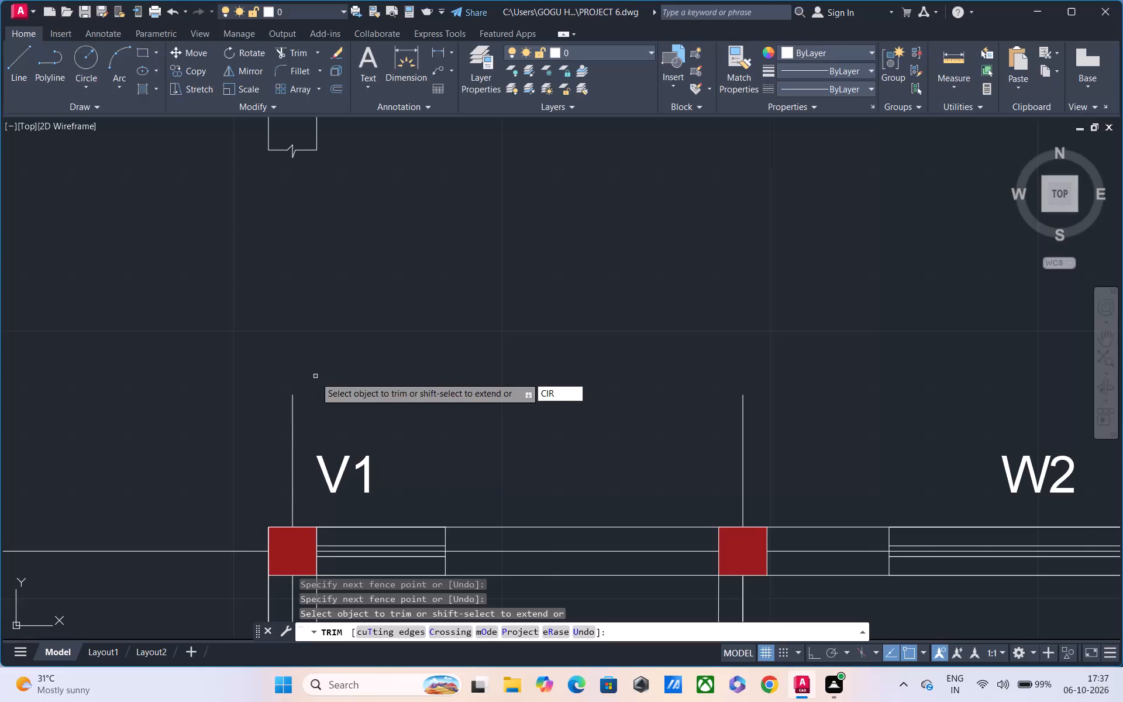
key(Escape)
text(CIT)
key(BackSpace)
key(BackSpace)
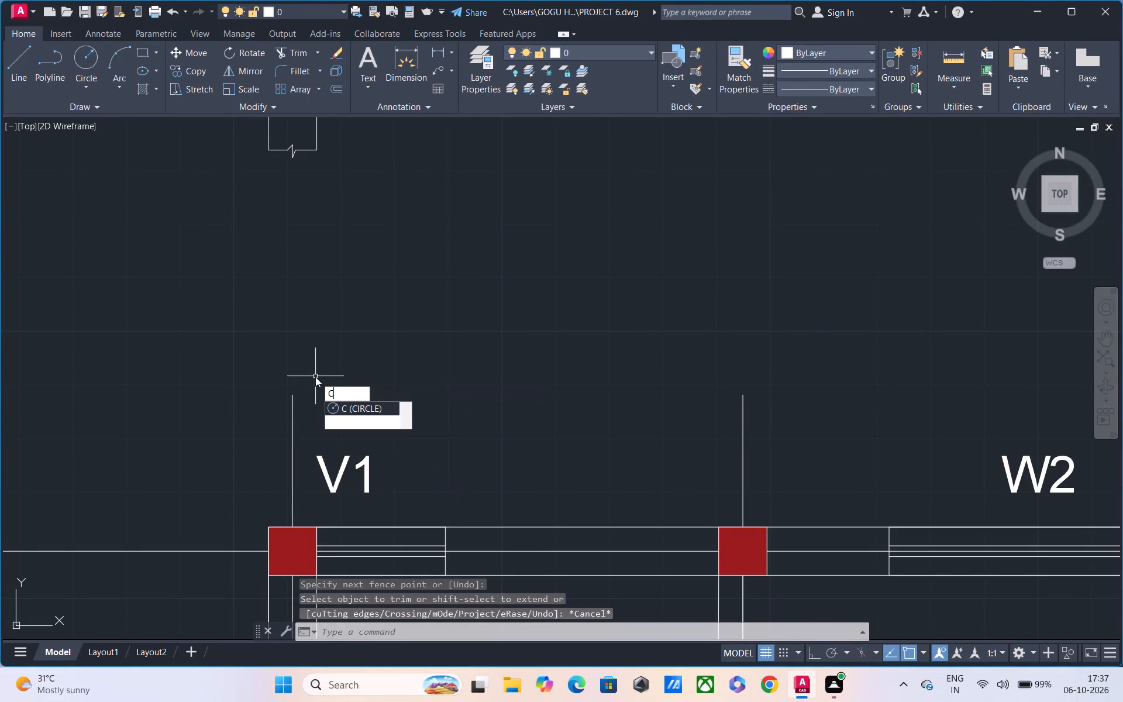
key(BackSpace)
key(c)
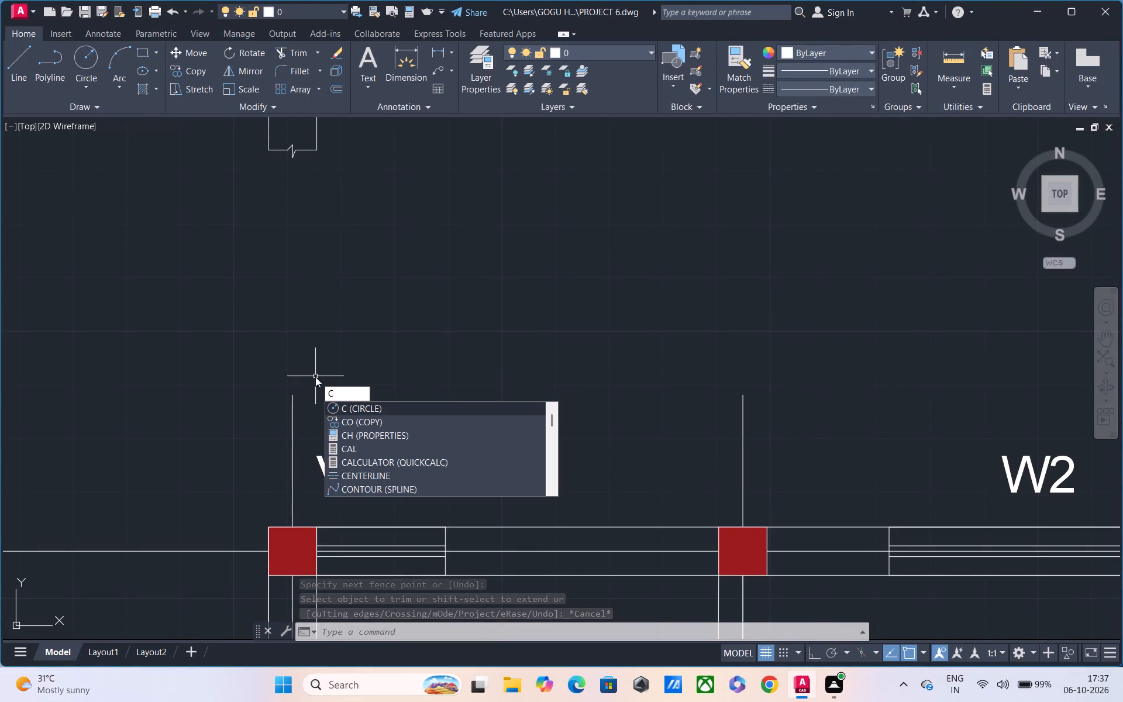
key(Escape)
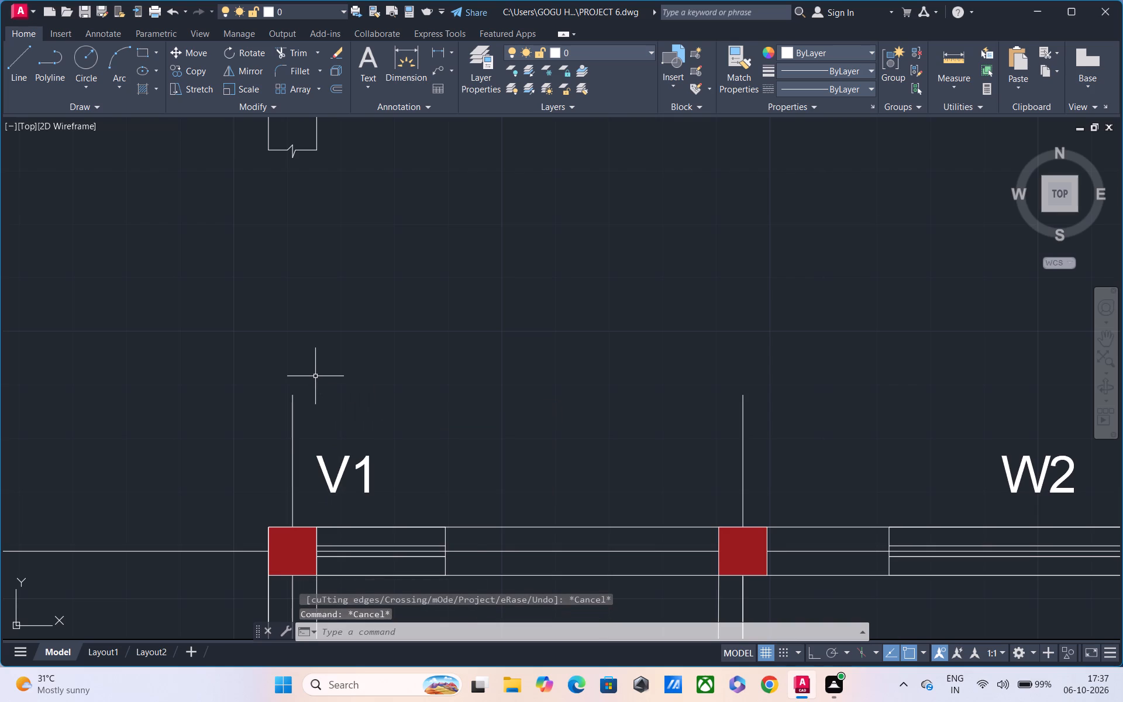
Add a multiline text reading D above the first vertical grid line, near the V1 label.
middle_drag(315, 377, 288, 364)
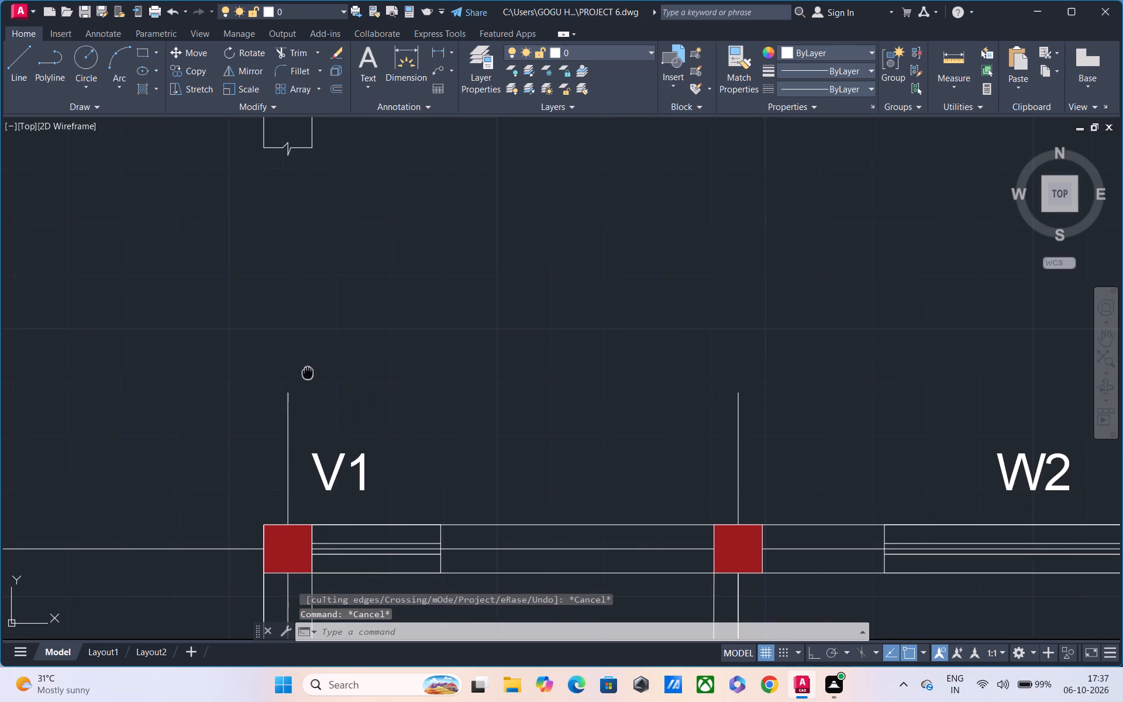
middle_drag(288, 364, 216, 340)
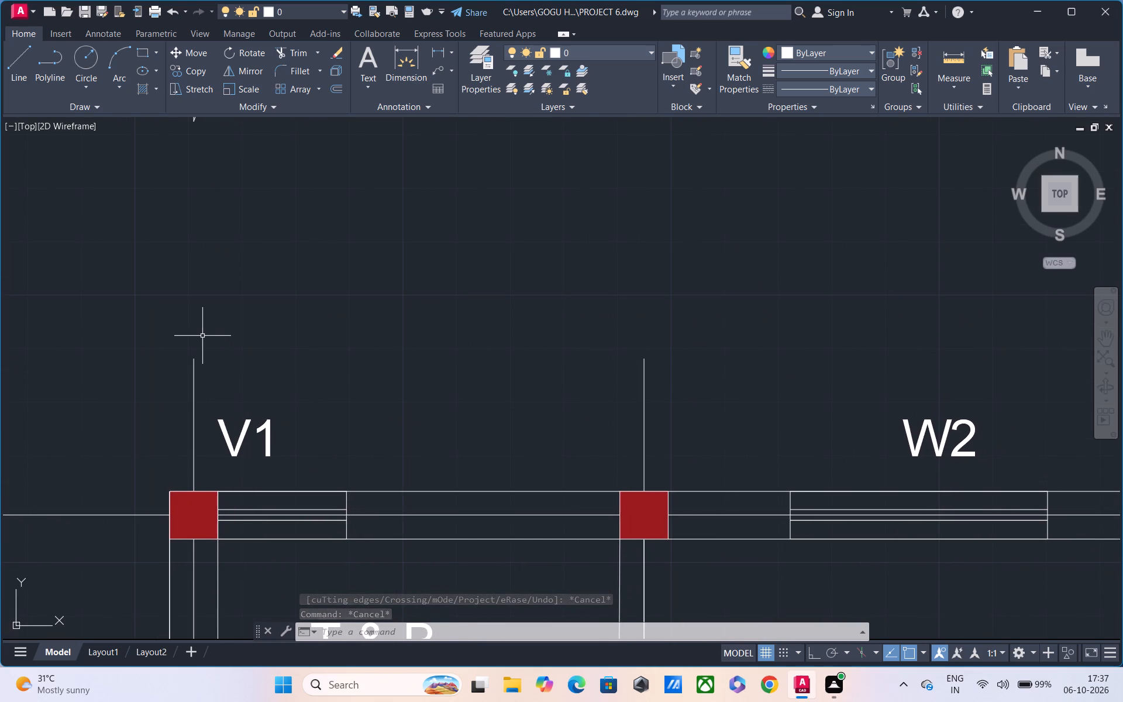
text(MT)
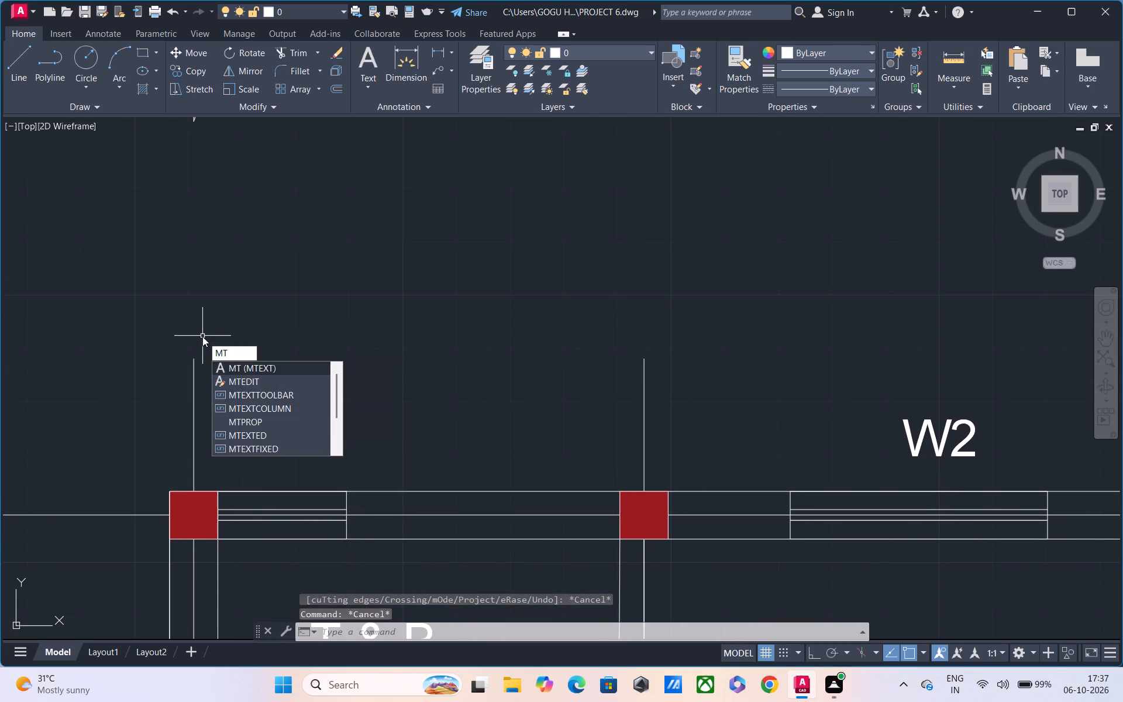
key(space)
click(201, 316)
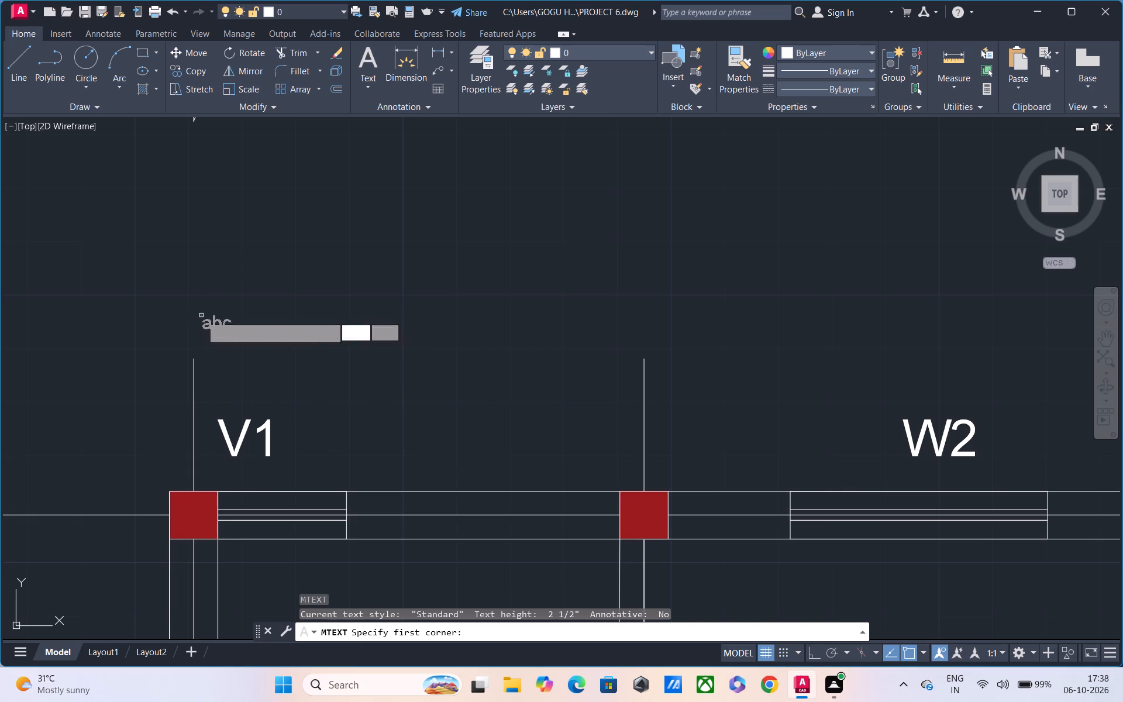
click(298, 366)
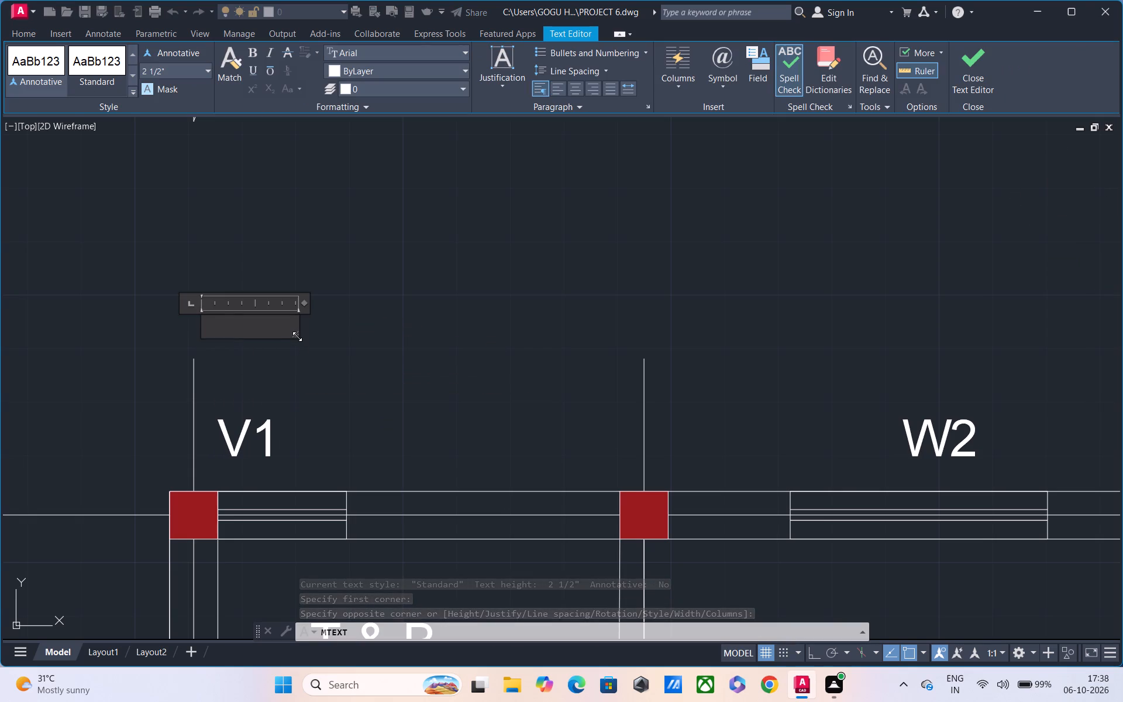
text(D)
key(space)
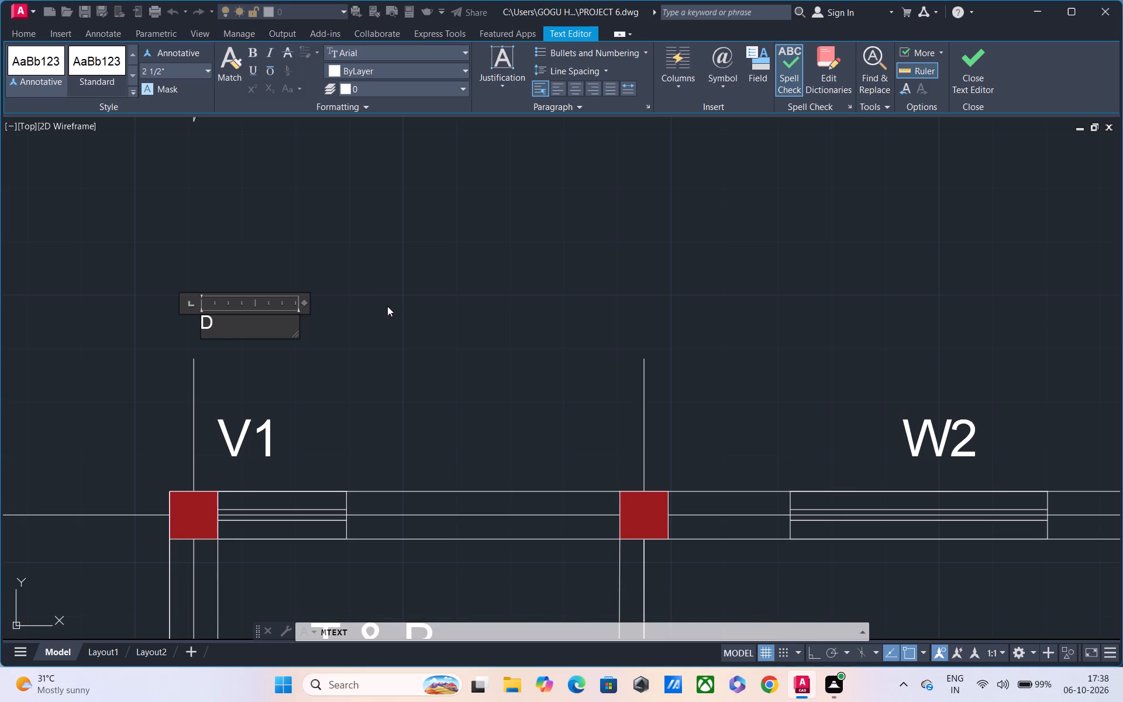
click(387, 306)
Move the D text to sit just above the upper end of the first vertical grid line.
click(190, 310)
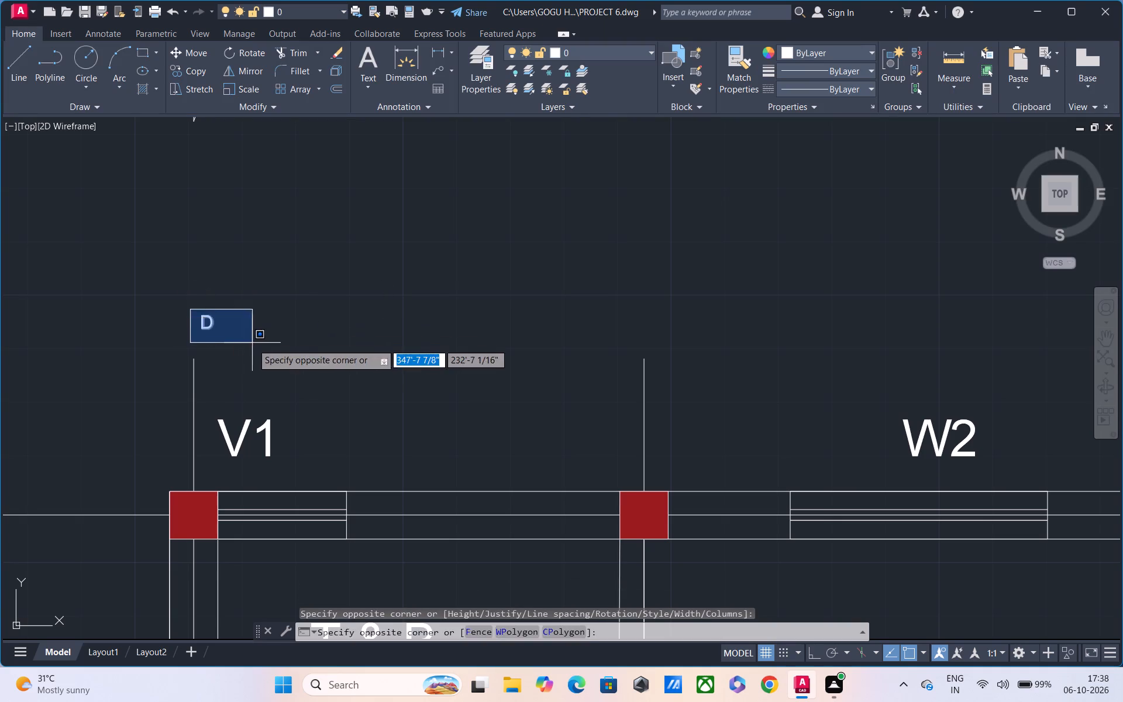
click(253, 344)
text(M)
key(space)
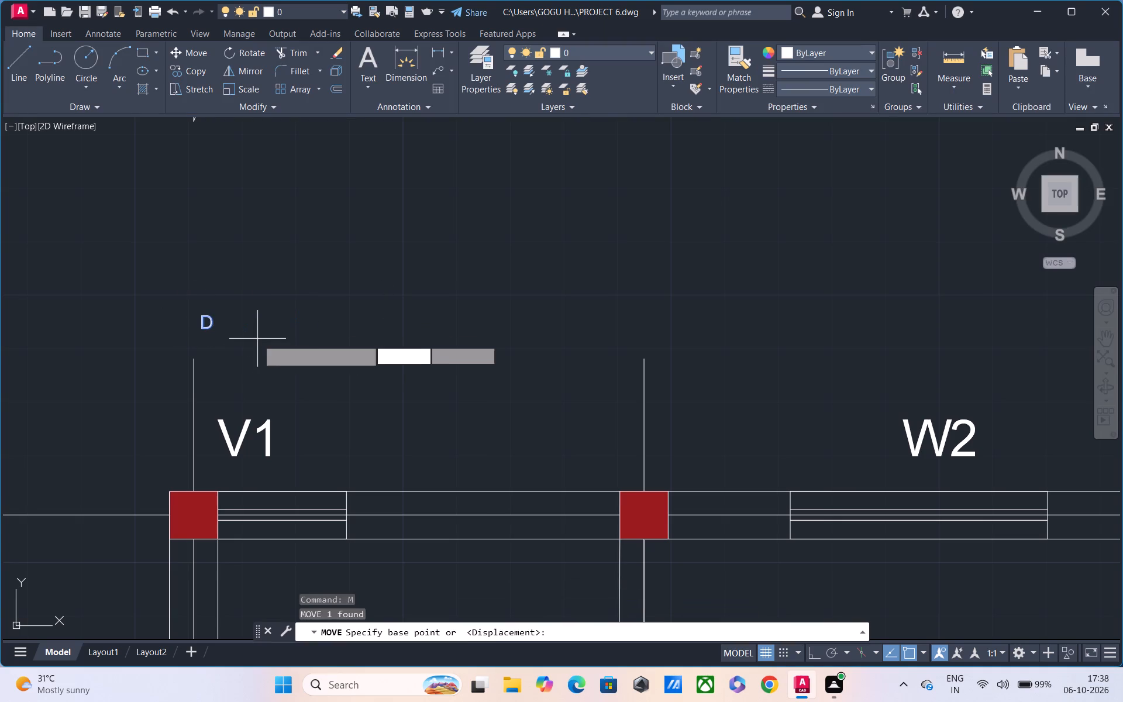
click(211, 324)
click(189, 349)
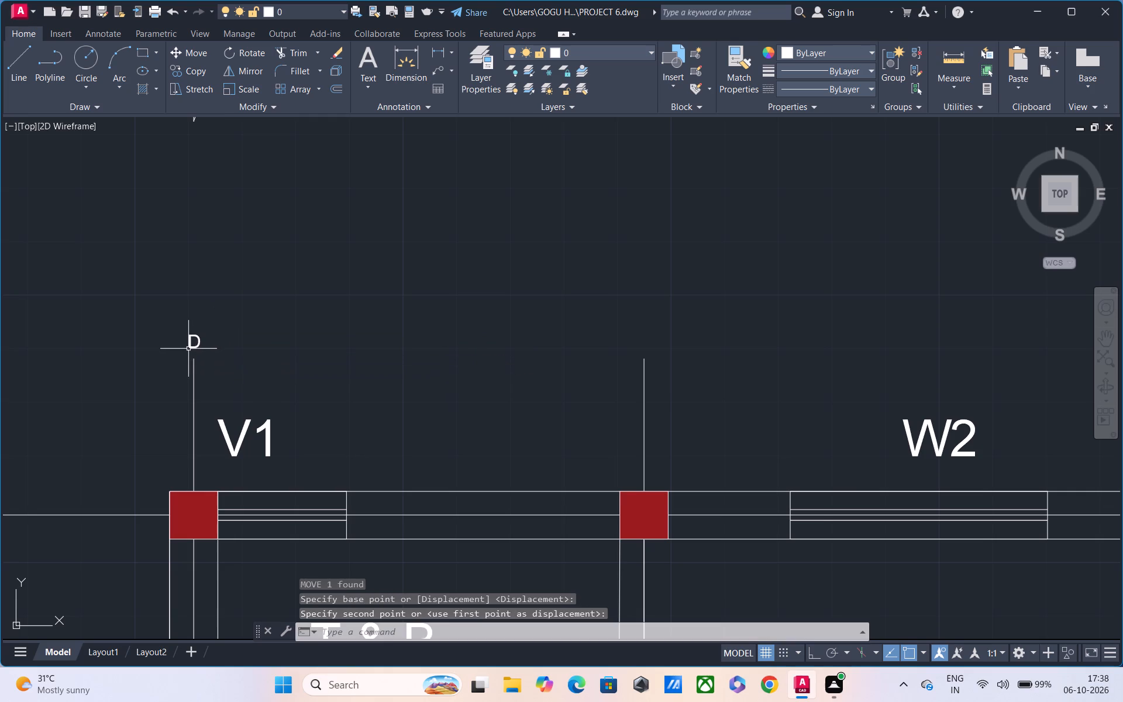
Scale the D text up by a factor of about 3 from a base point at its lower edge.
scroll(356, 337, down, 1)
middle_drag(326, 334, 164, 336)
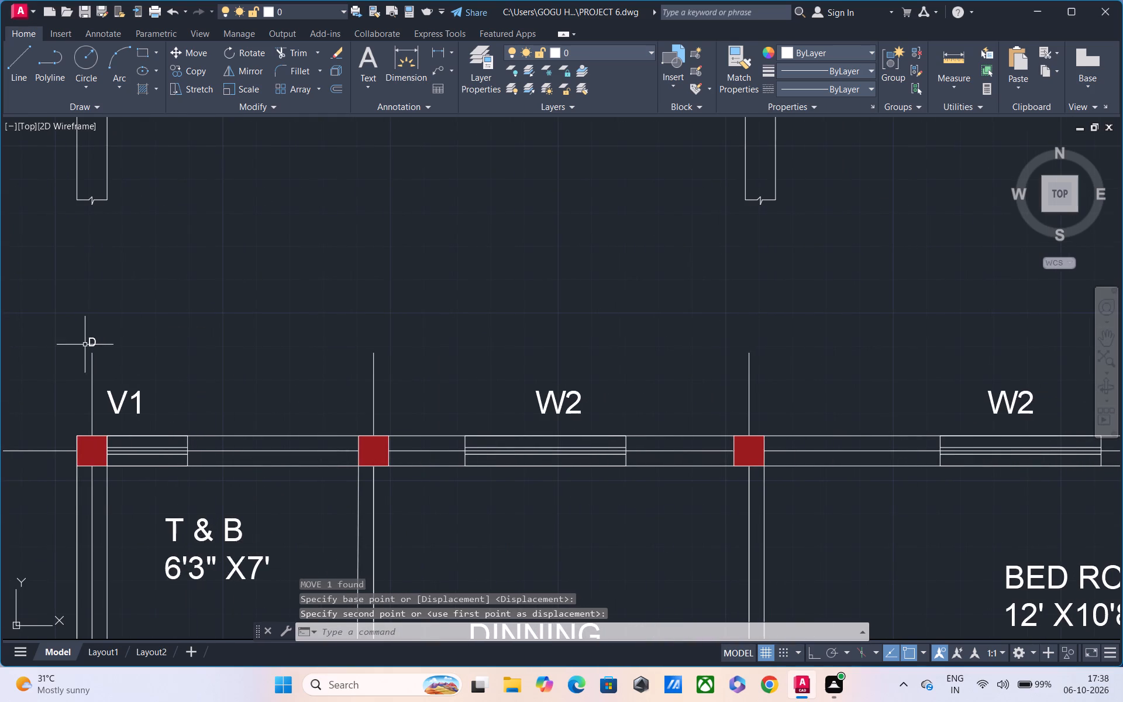
click(73, 336)
click(112, 350)
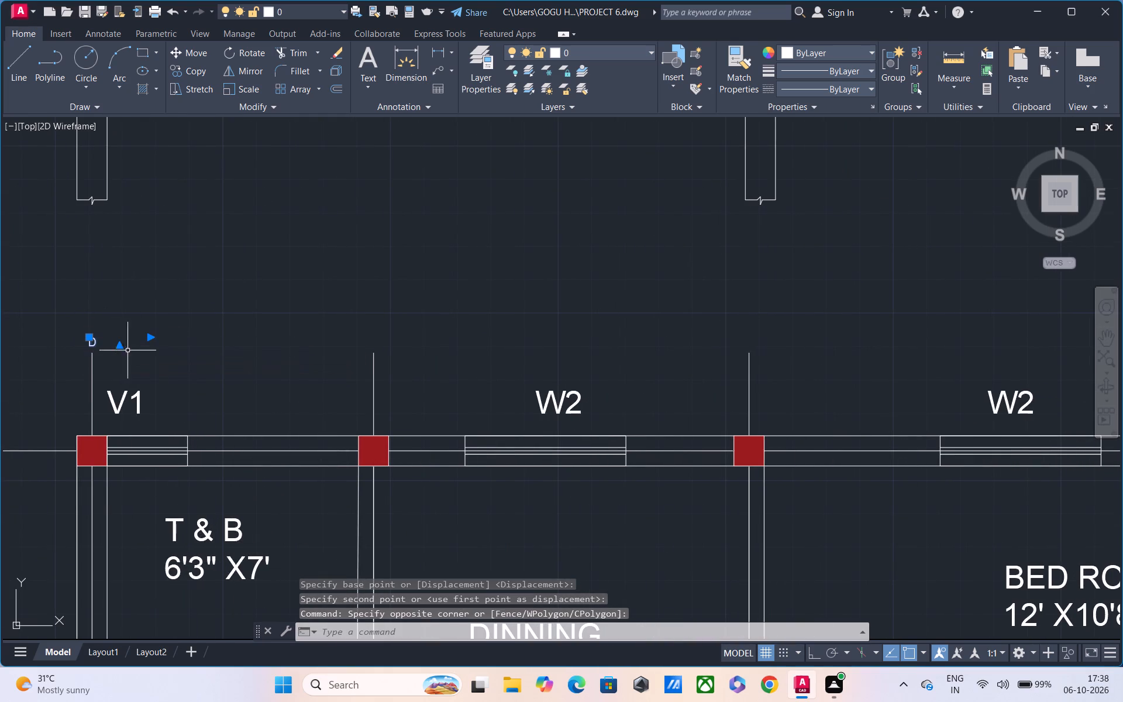
text(SC)
key(space)
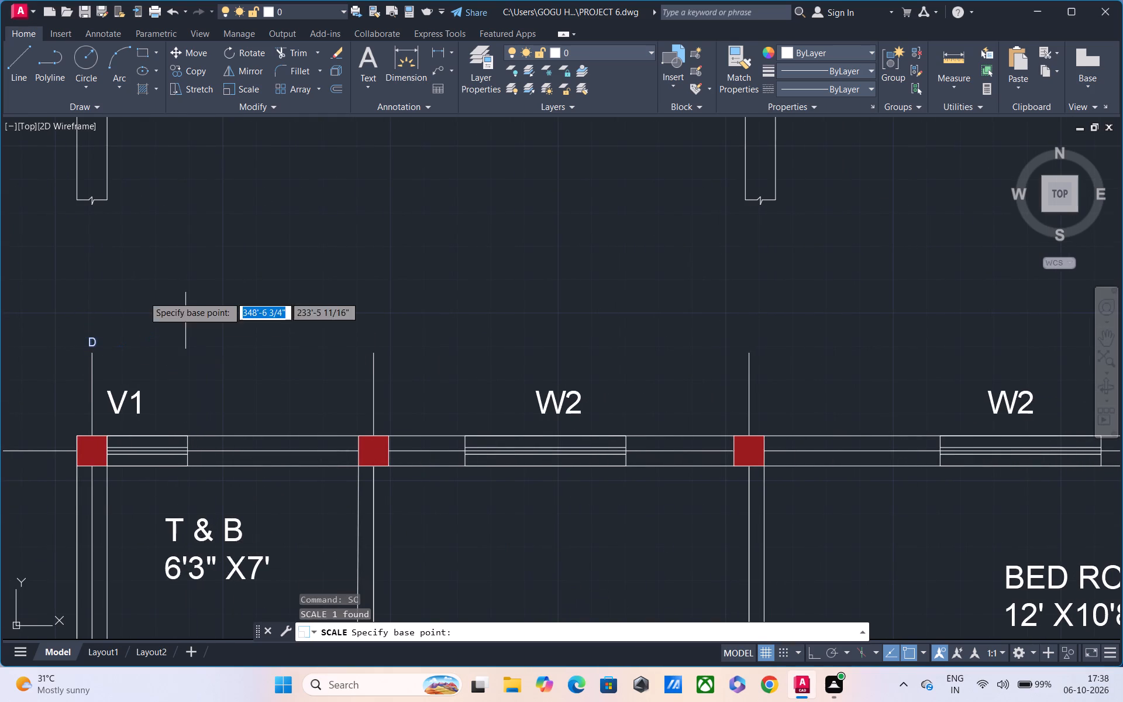
click(91, 347)
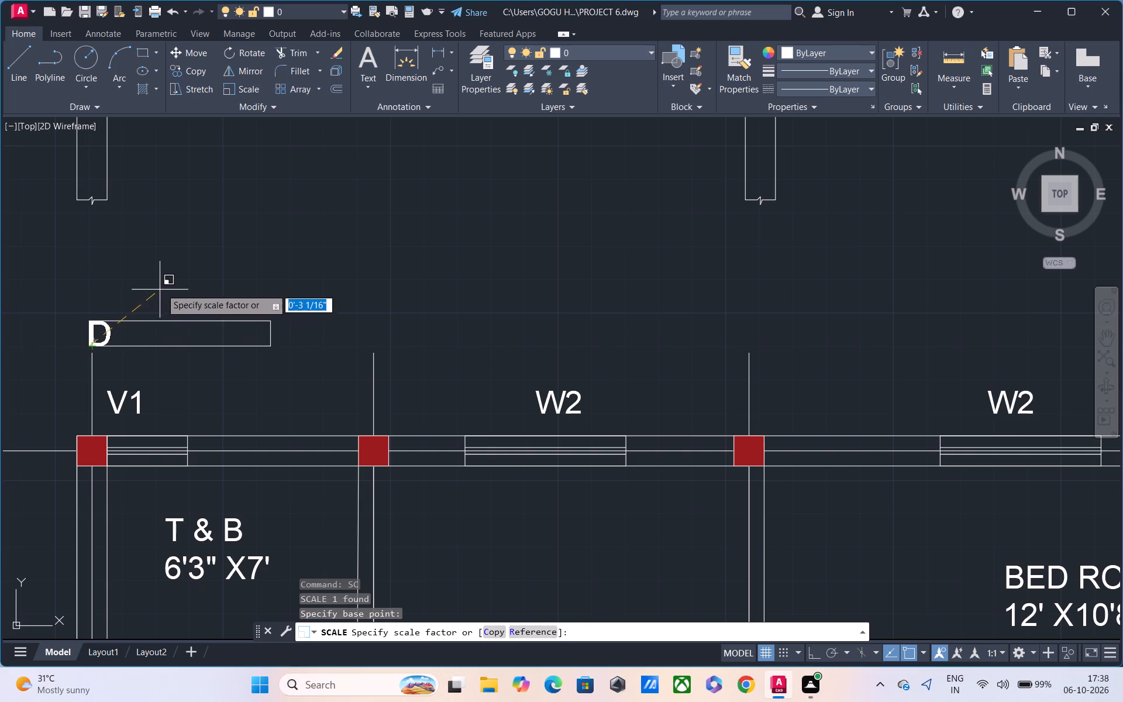
click(161, 288)
key(Escape)
Copy the enlarged D label to the upper ends of the other three vertical grid lines along the plan's top wall.
middle_drag(157, 331, 39, 303)
middle_drag(100, 314, 451, 306)
click(340, 300)
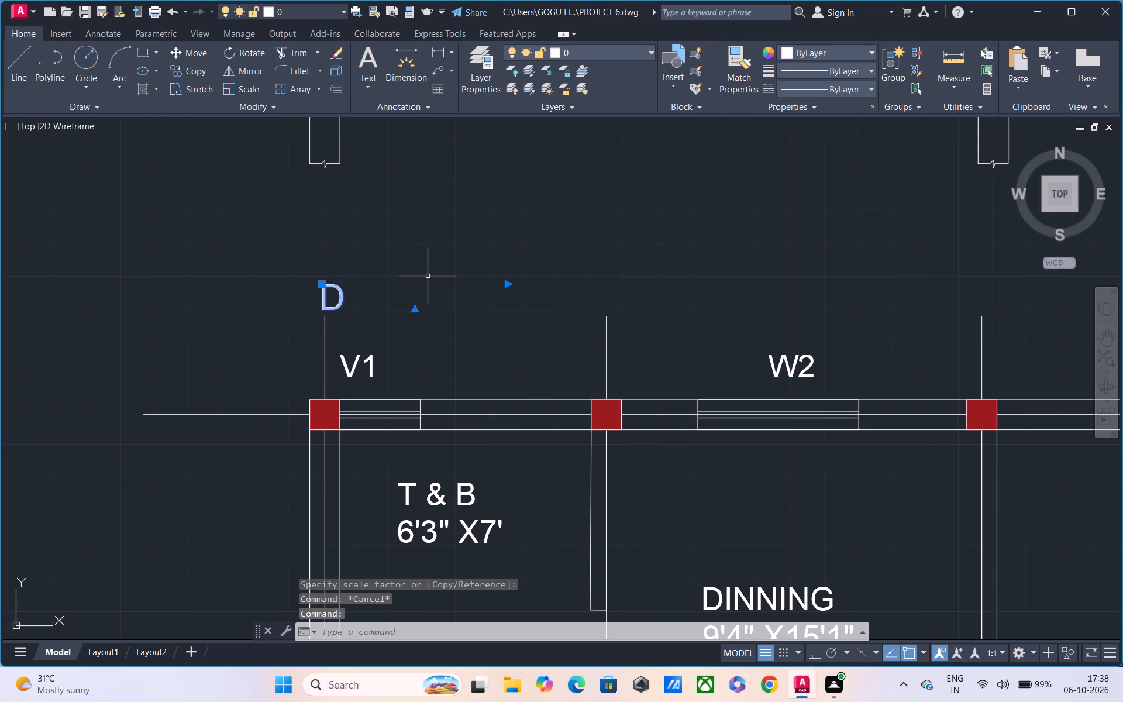
text(CO)
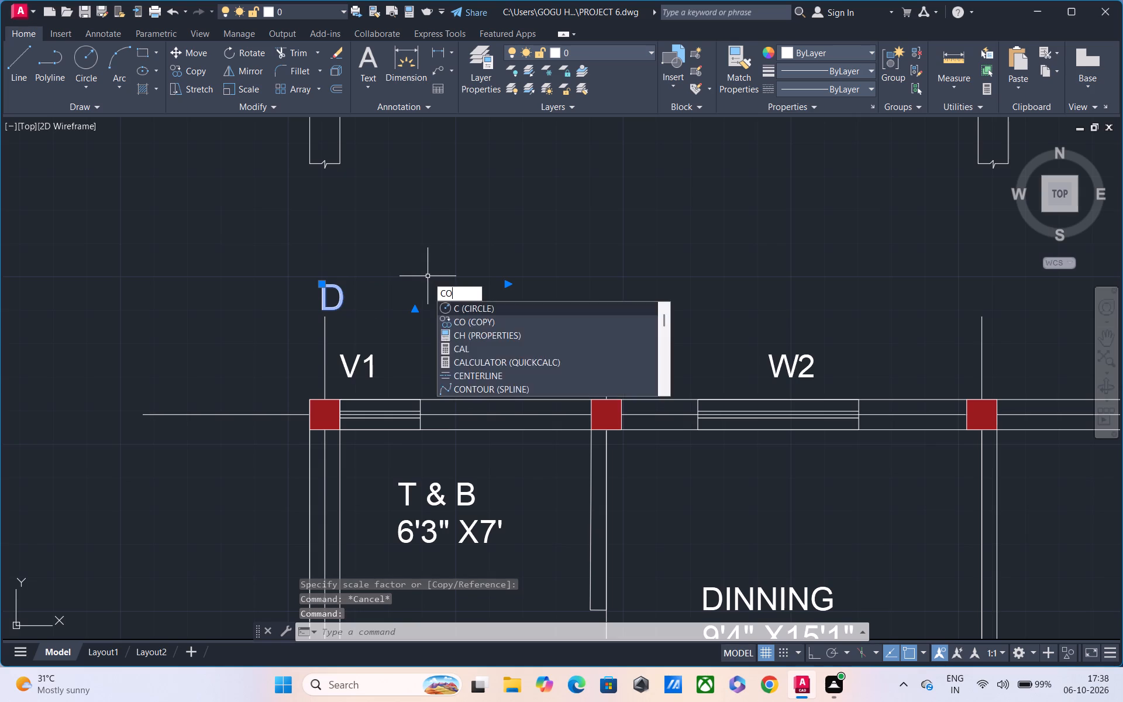
key(space)
click(333, 308)
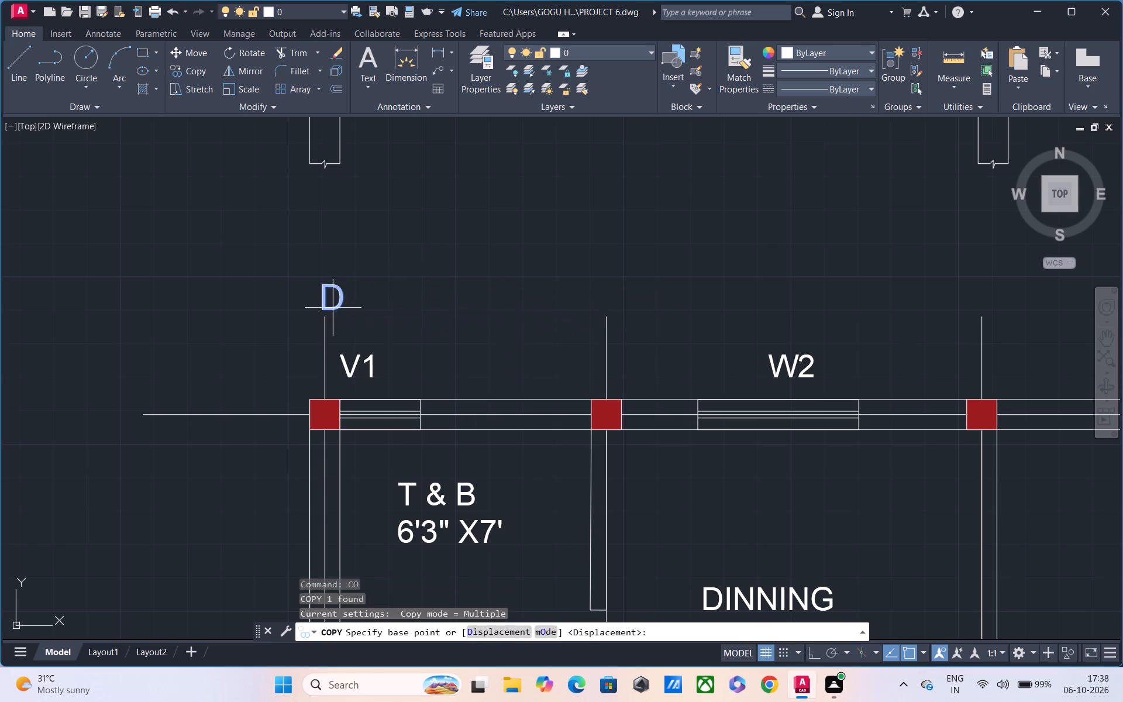
click(605, 309)
middle_drag(711, 274, 298, 383)
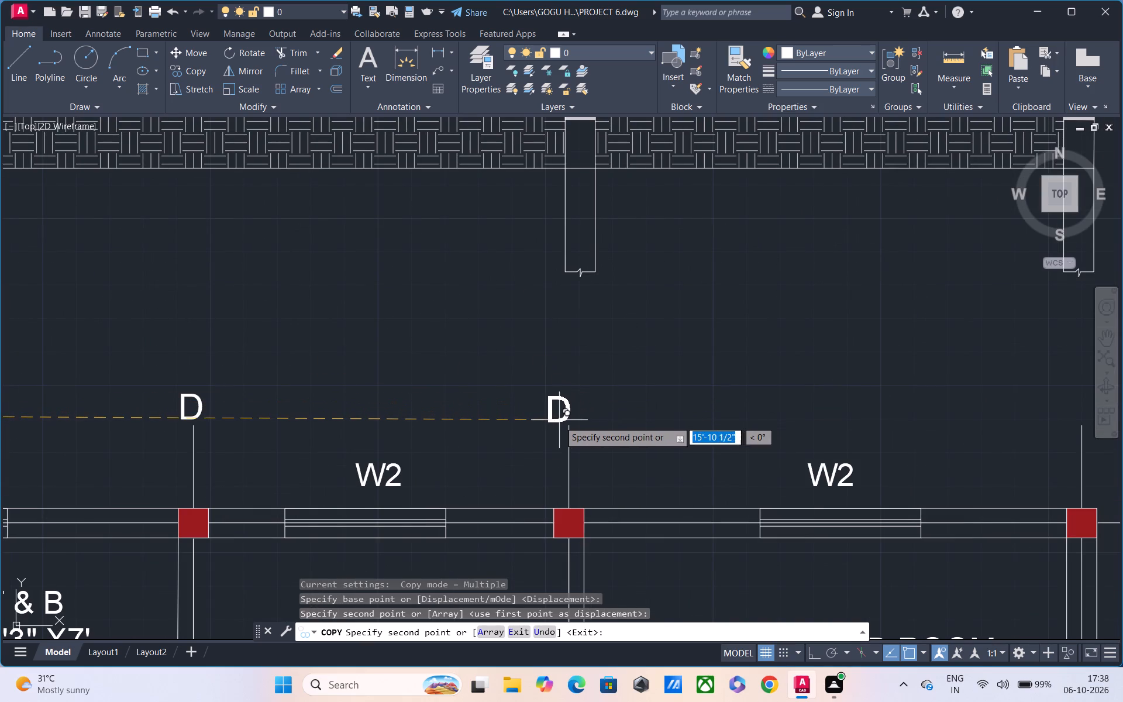
click(563, 418)
middle_drag(686, 375, 493, 400)
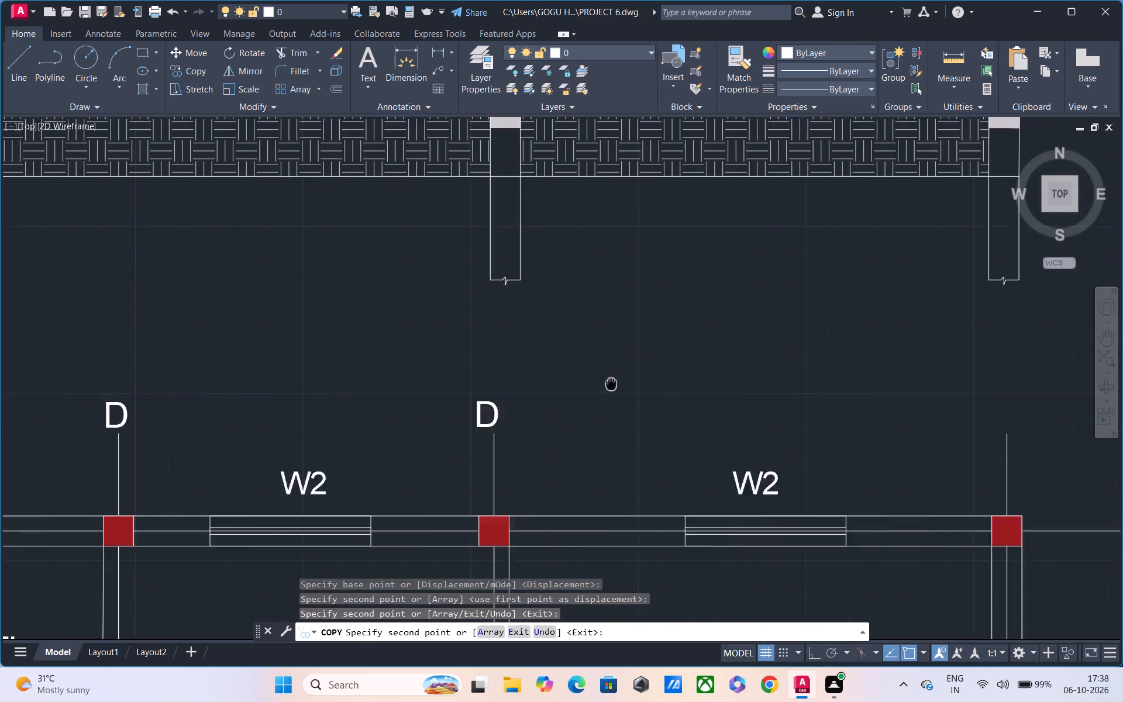
middle_drag(493, 400, 305, 417)
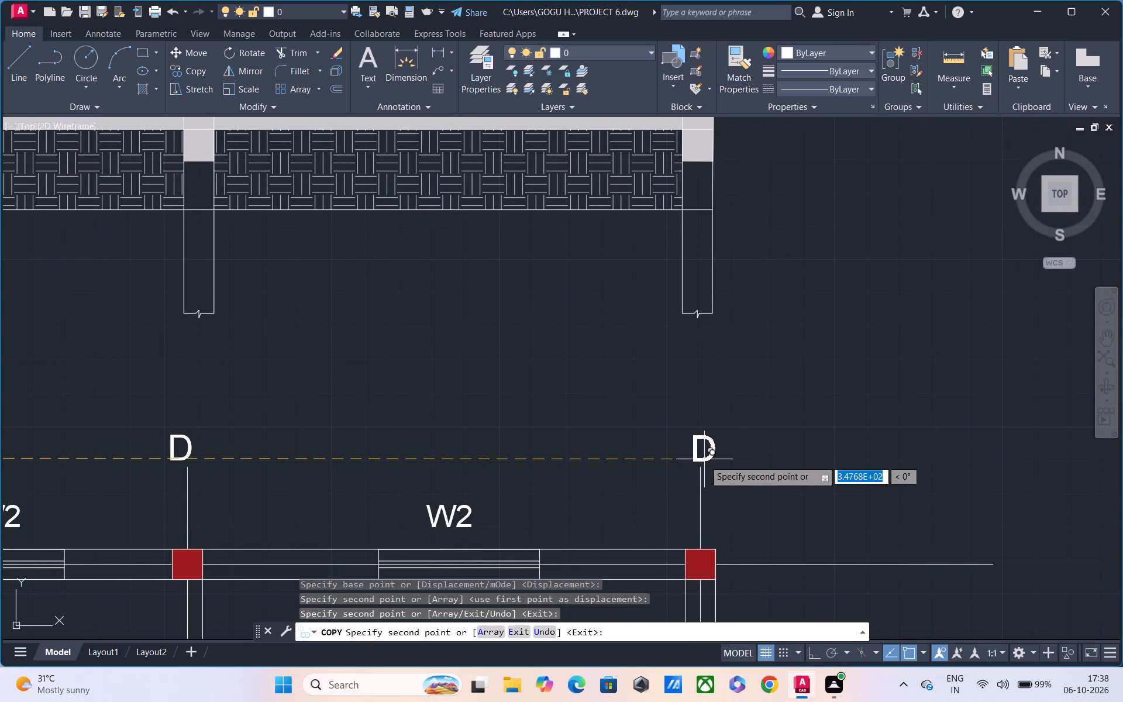
click(704, 460)
Continue copying the D label to the outer ends of the three horizontal grid lines beside the bedrooms.
middle_drag(797, 449, 560, 431)
scroll(556, 431, down, 2)
middle_drag(578, 425, 518, 329)
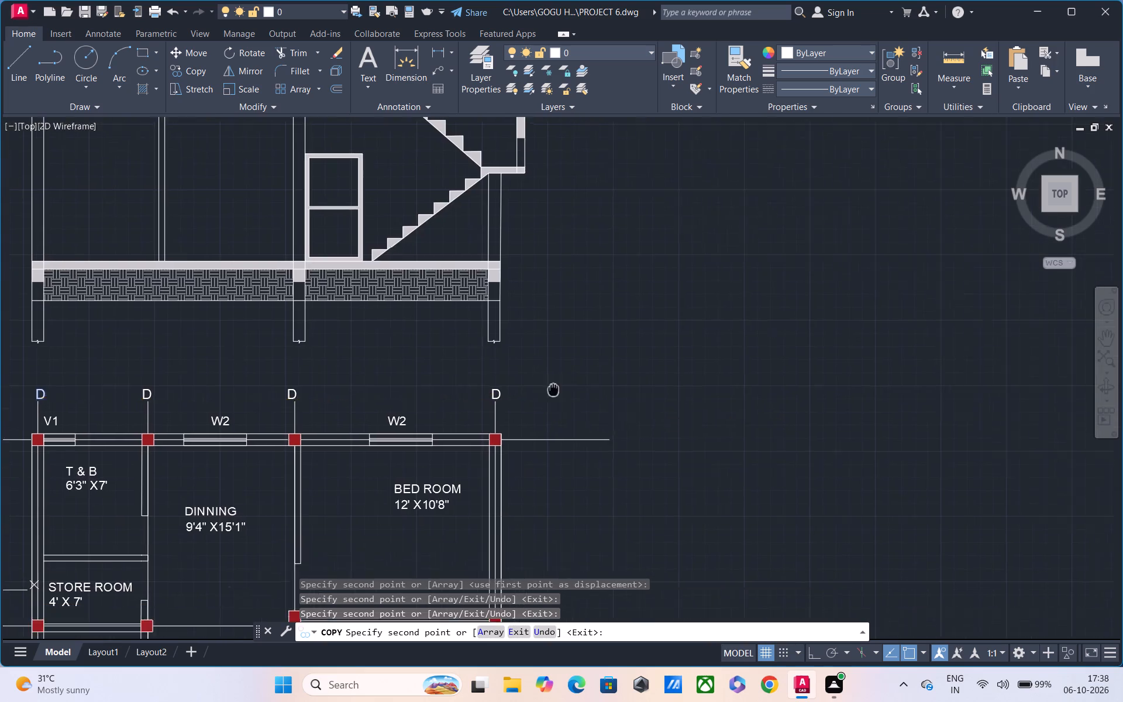
middle_drag(518, 329, 501, 280)
click(570, 335)
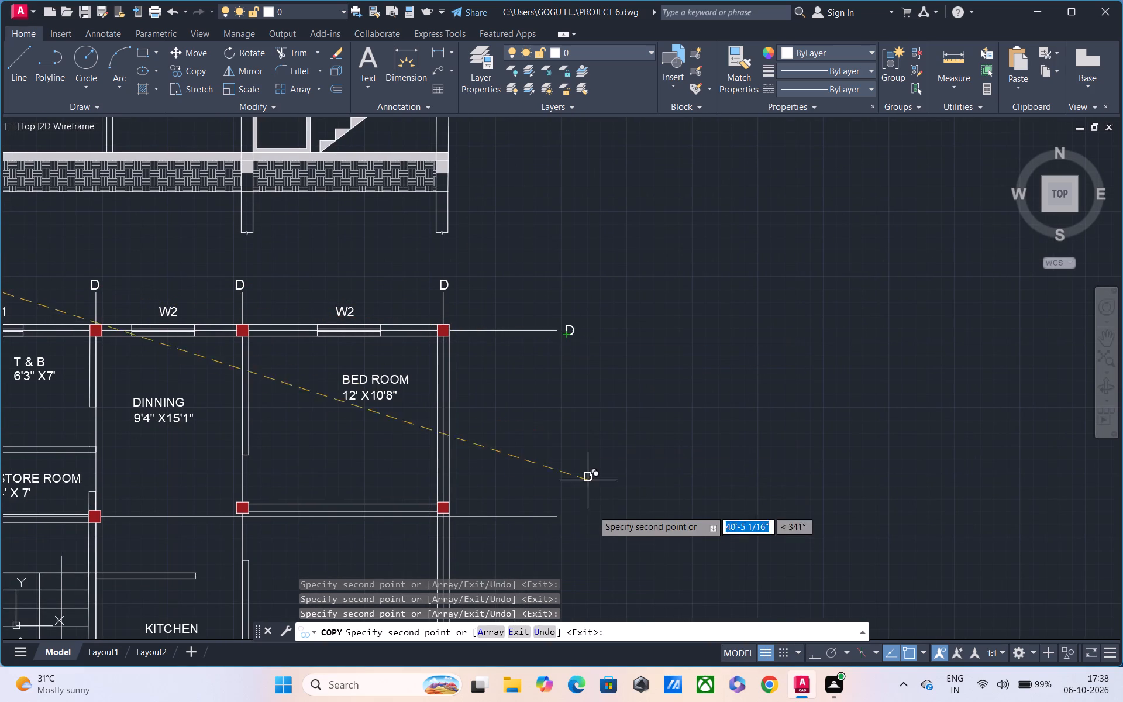
click(569, 521)
middle_drag(571, 524, 571, 474)
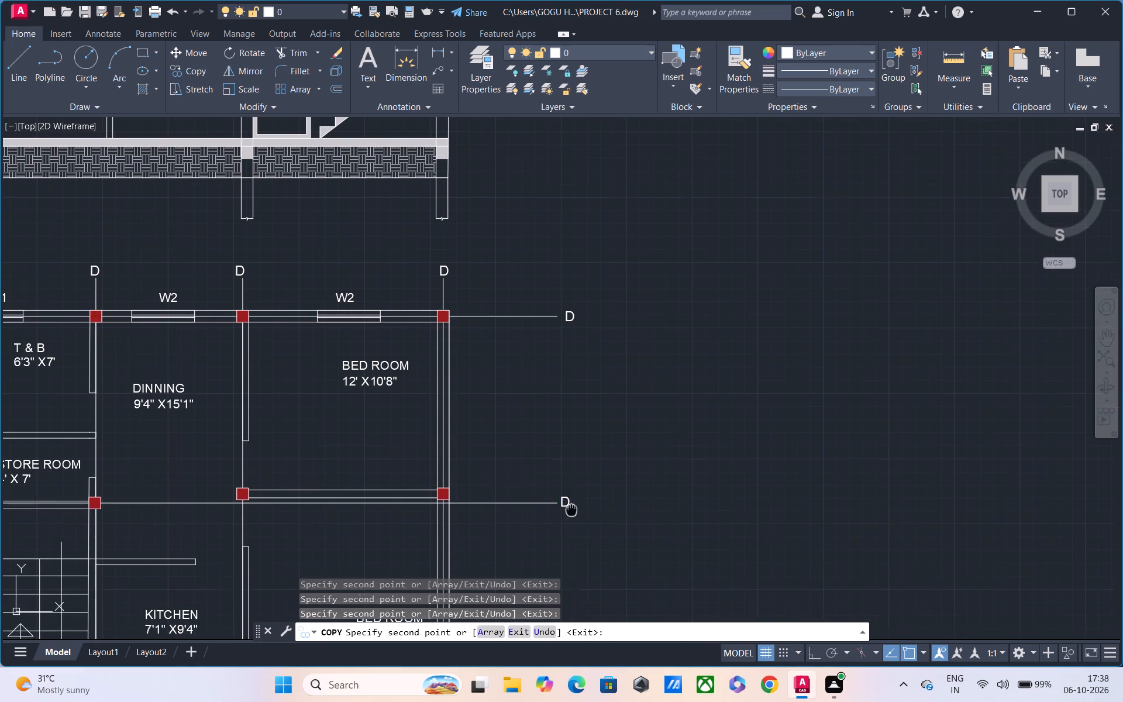
middle_drag(571, 474, 573, 280)
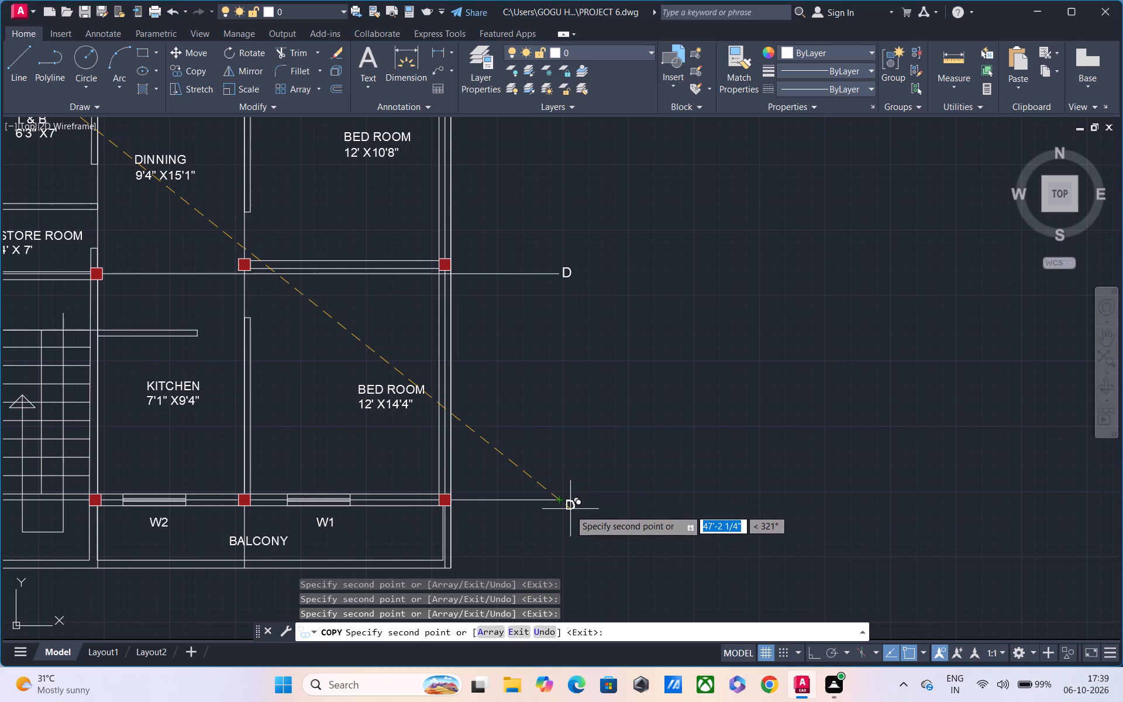
scroll(570, 510, up, 1)
click(567, 507)
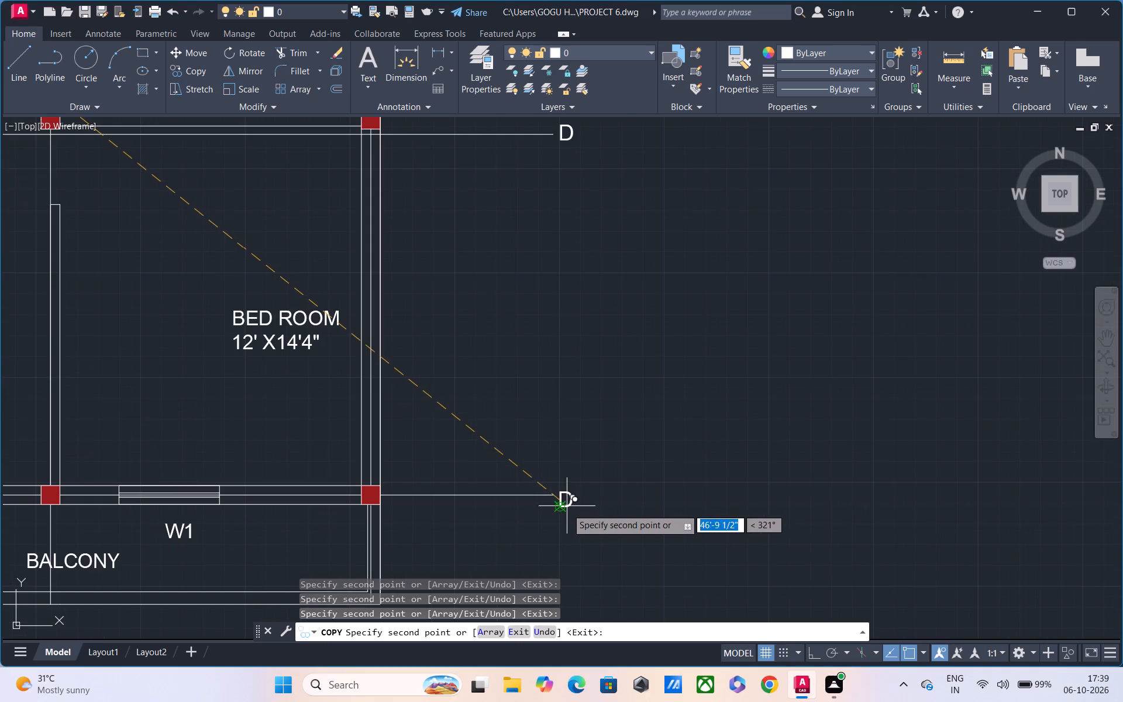
middle_drag(557, 490, 593, 378)
scroll(594, 373, down, 3)
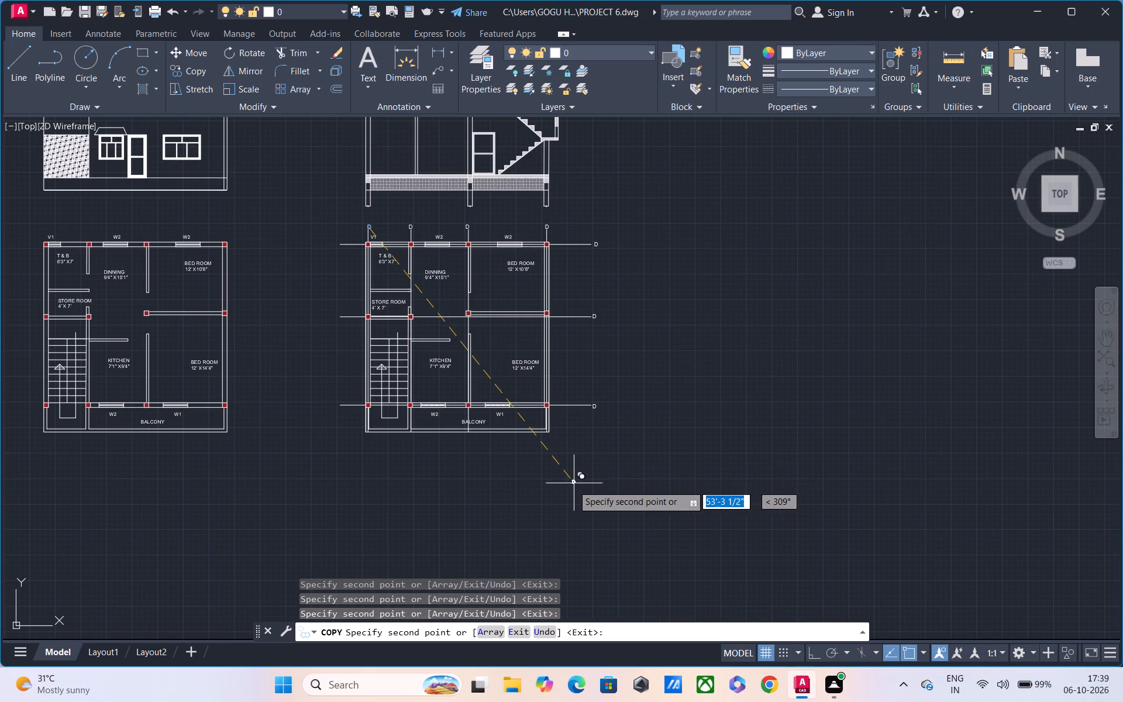
key(Escape)
Change the label above the second vertical grid line, between T & B and DINNING, to C.
scroll(442, 245, up, 1)
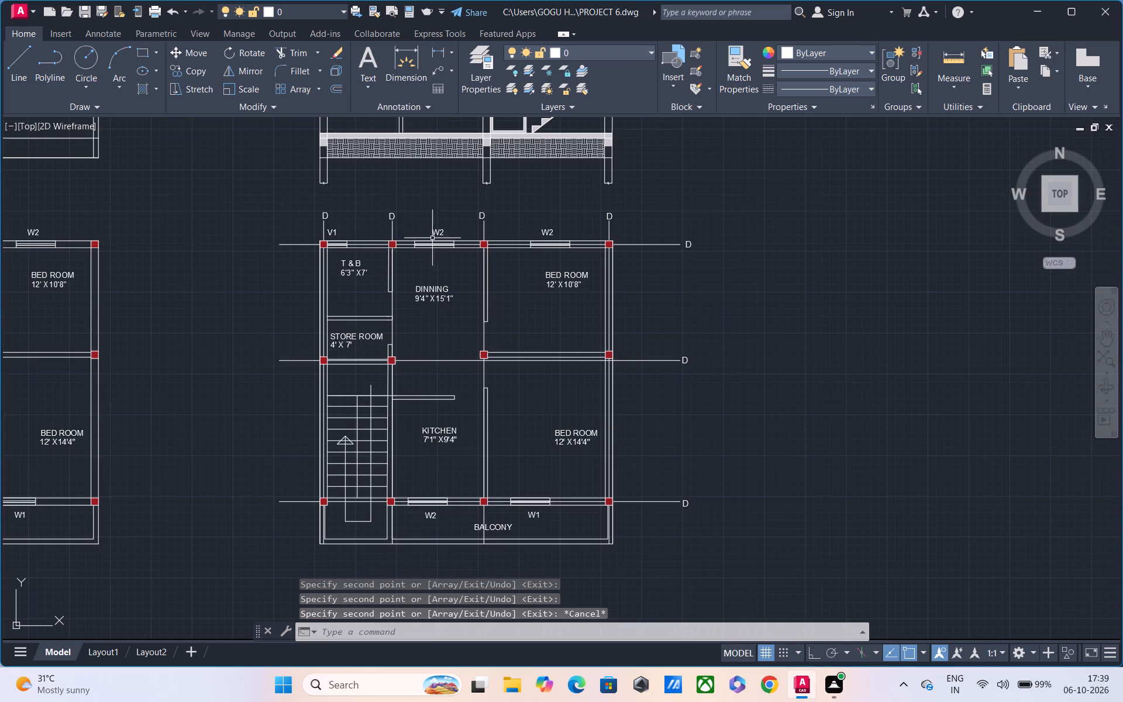
double_click(394, 215)
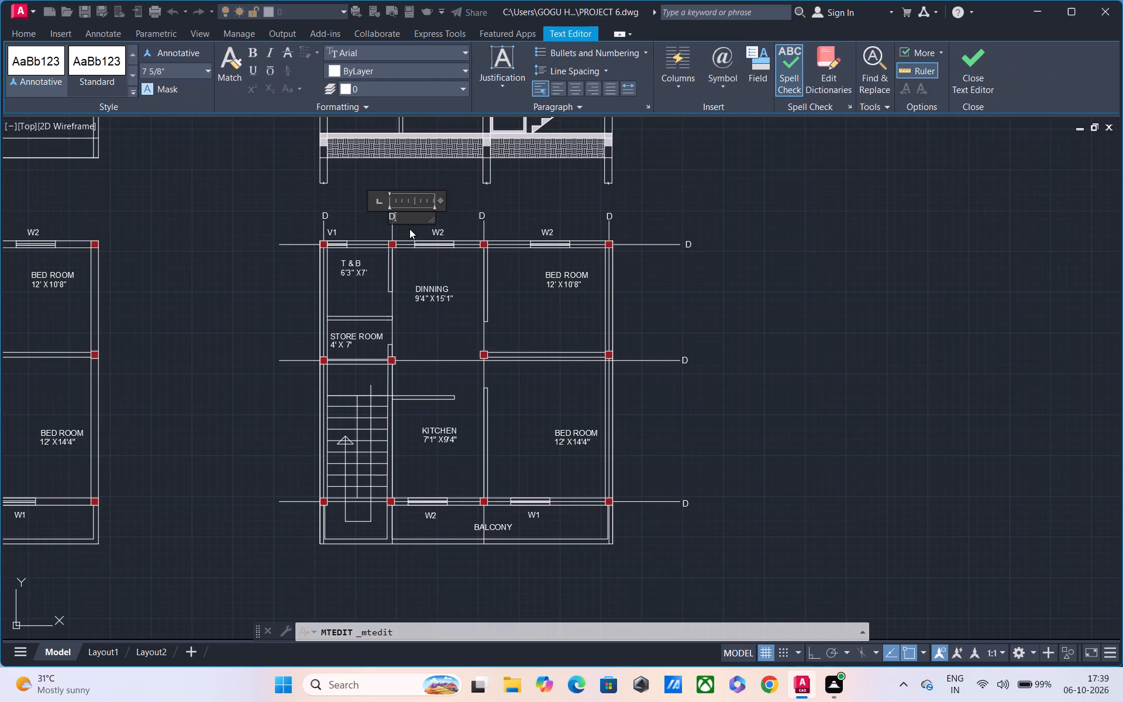
key(BackSpace)
key(c)
double_click(484, 212)
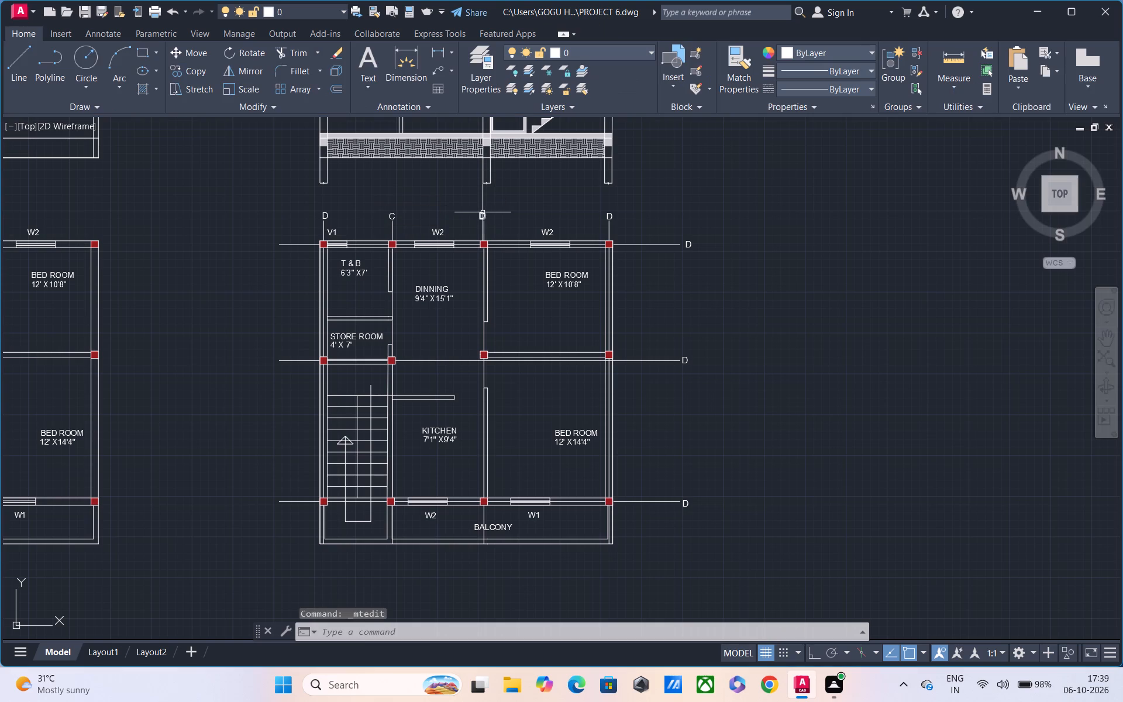
Change the label above the third vertical grid line, between DINNING and the upper BED ROOM, to B.
double_click(483, 219)
click(488, 218)
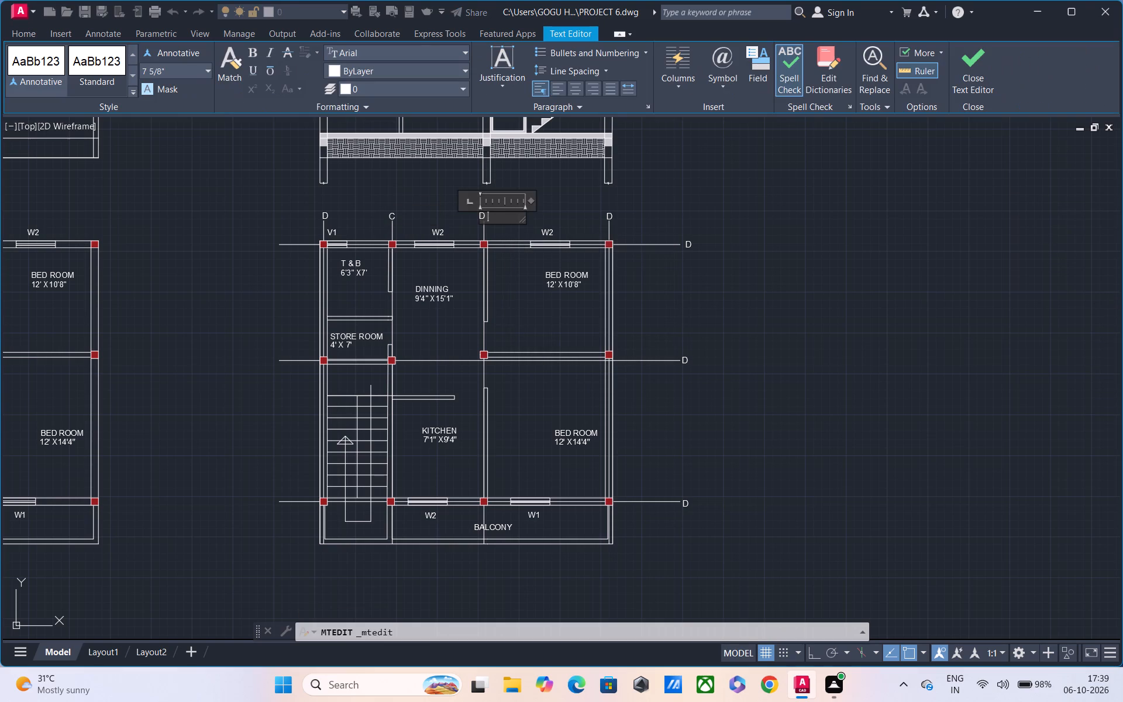
key(BackSpace)
key(BackSpace)
text(B)
key(space)
Change the label above the last vertical grid line, at the outer wall of the bedrooms, to A.
double_click(610, 213)
double_click(611, 219)
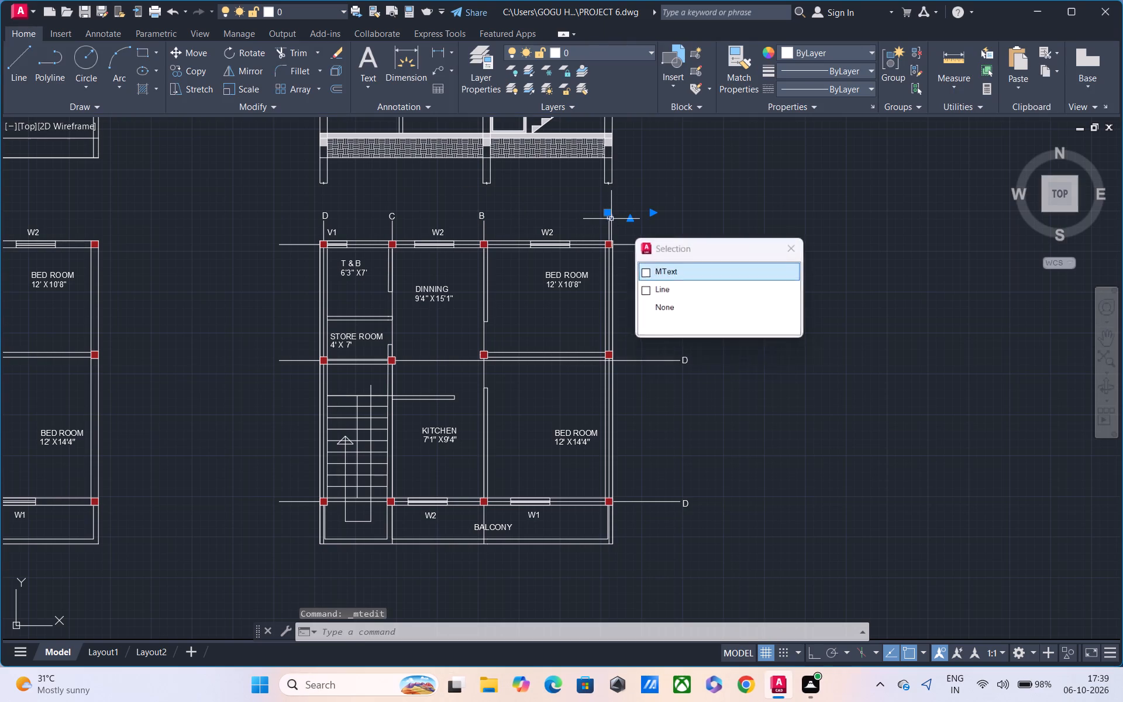
key(BackSpace)
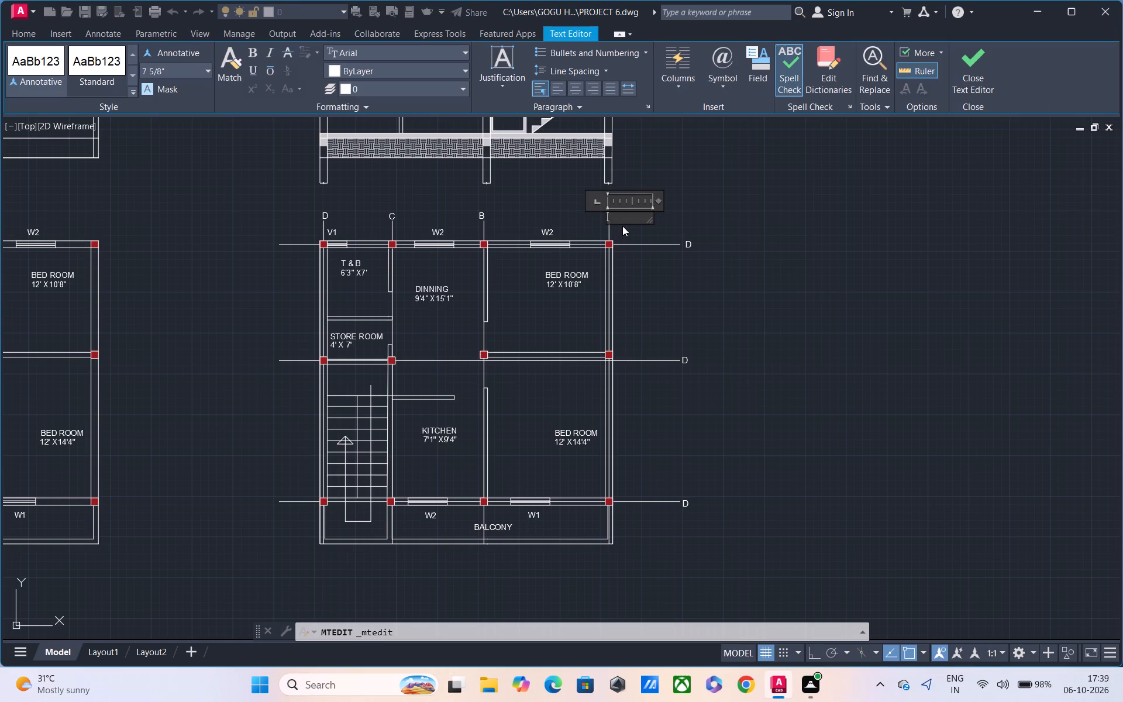
key(a)
click(659, 269)
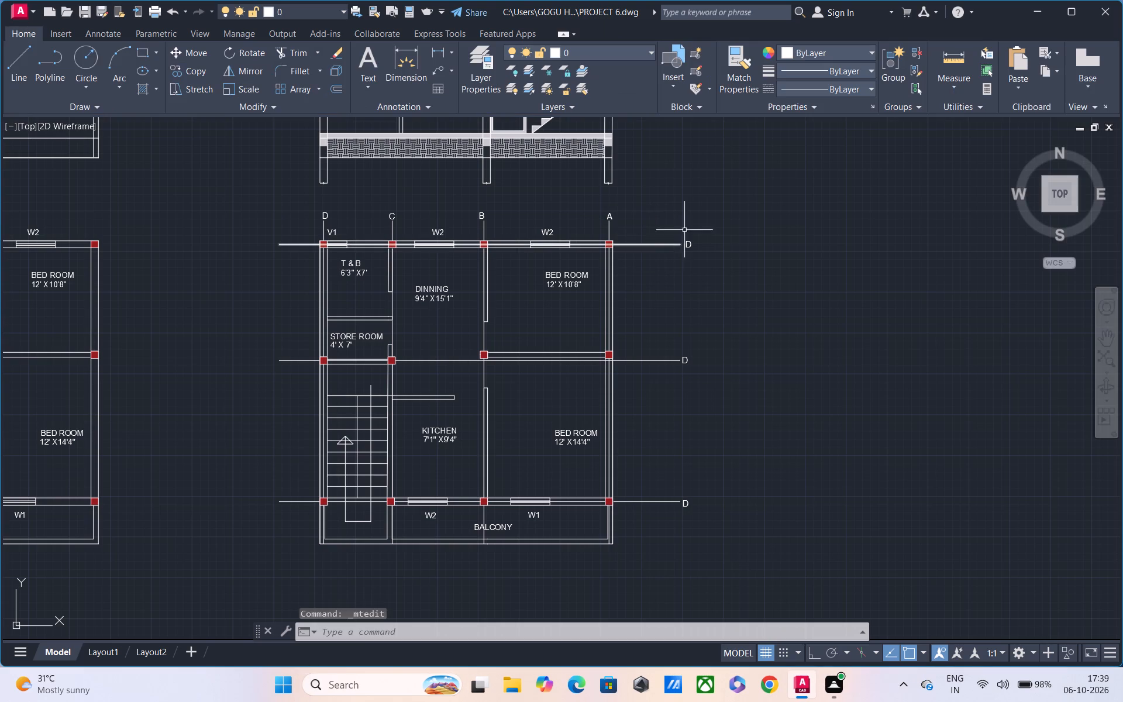
Change the label at the end of the upper horizontal grid line, along the plan's top wall, to 1.
double_click(693, 245)
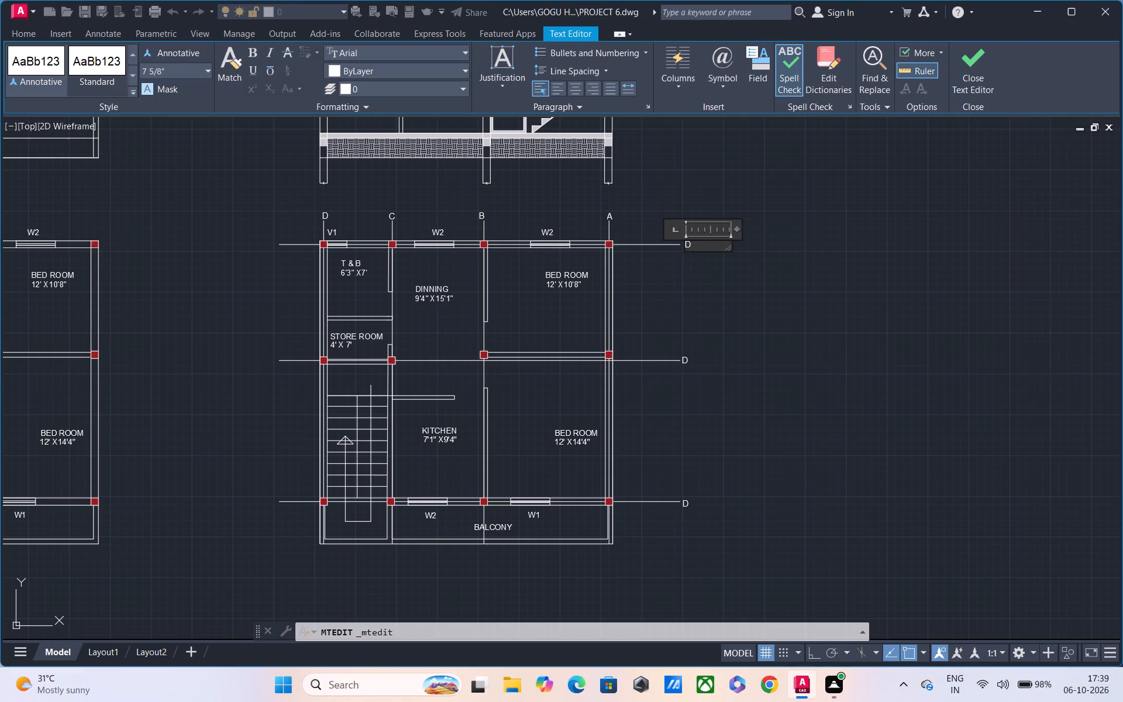
click(694, 245)
key(BackSpace)
key(BackSpace)
key(1)
Change the label at the end of the middle horizontal grid line, between the two bedrooms, to 2.
double_click(687, 356)
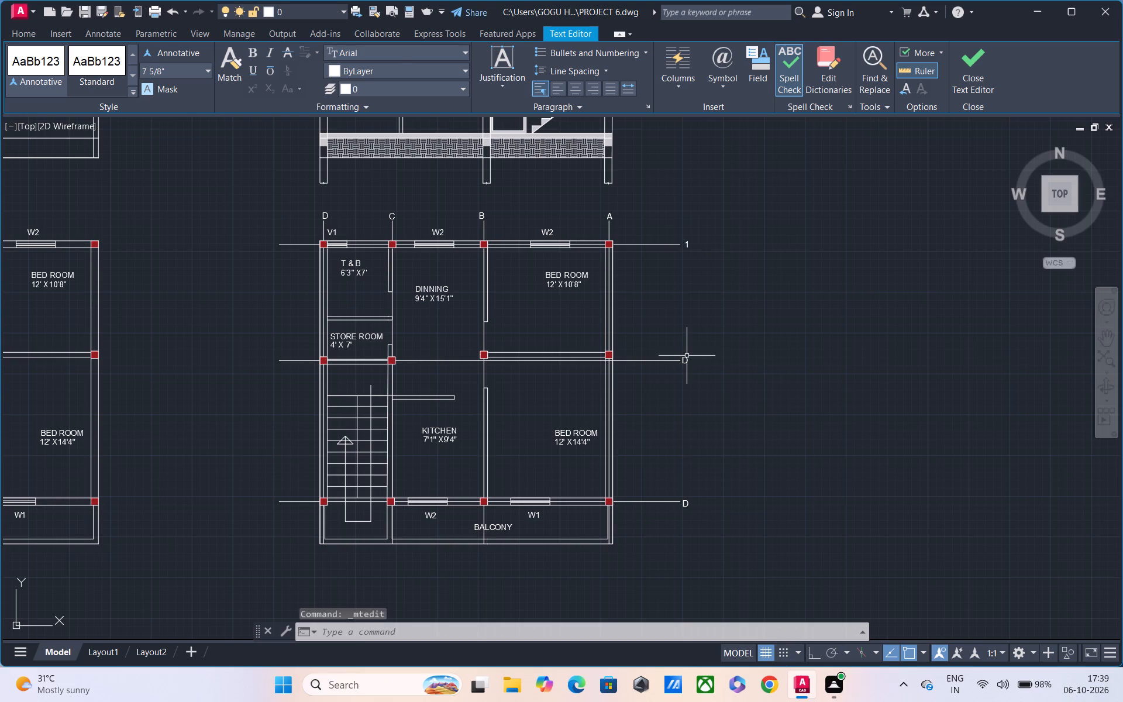
click(687, 364)
click(687, 364)
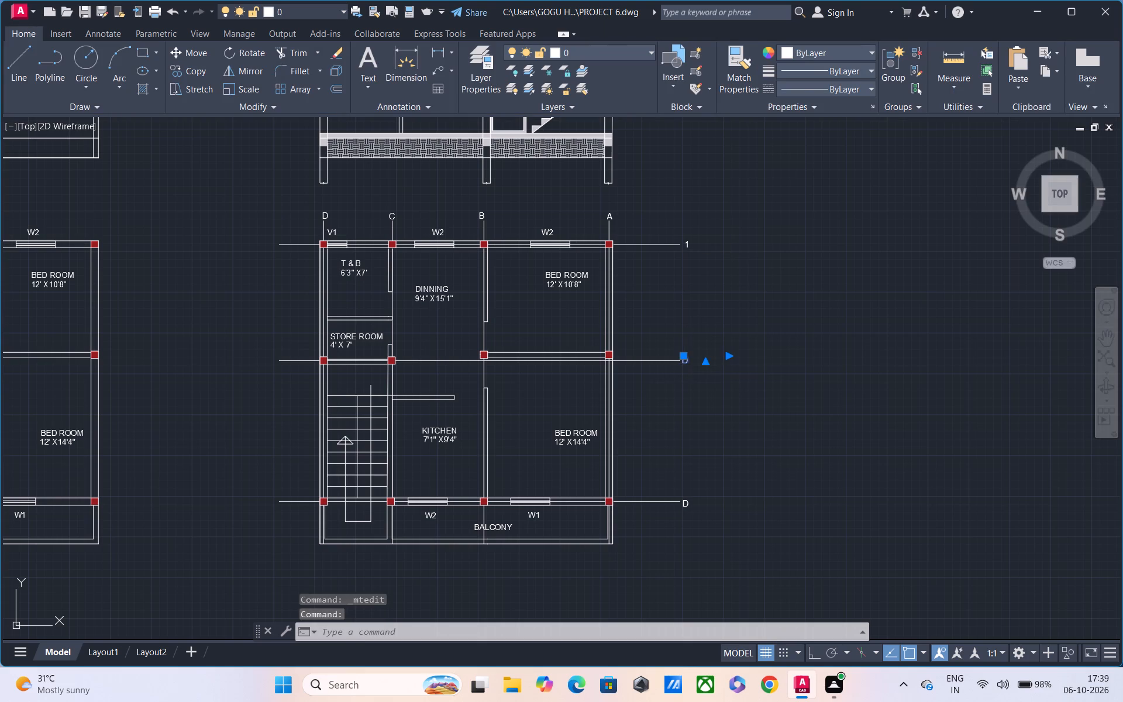
key(BackSpace)
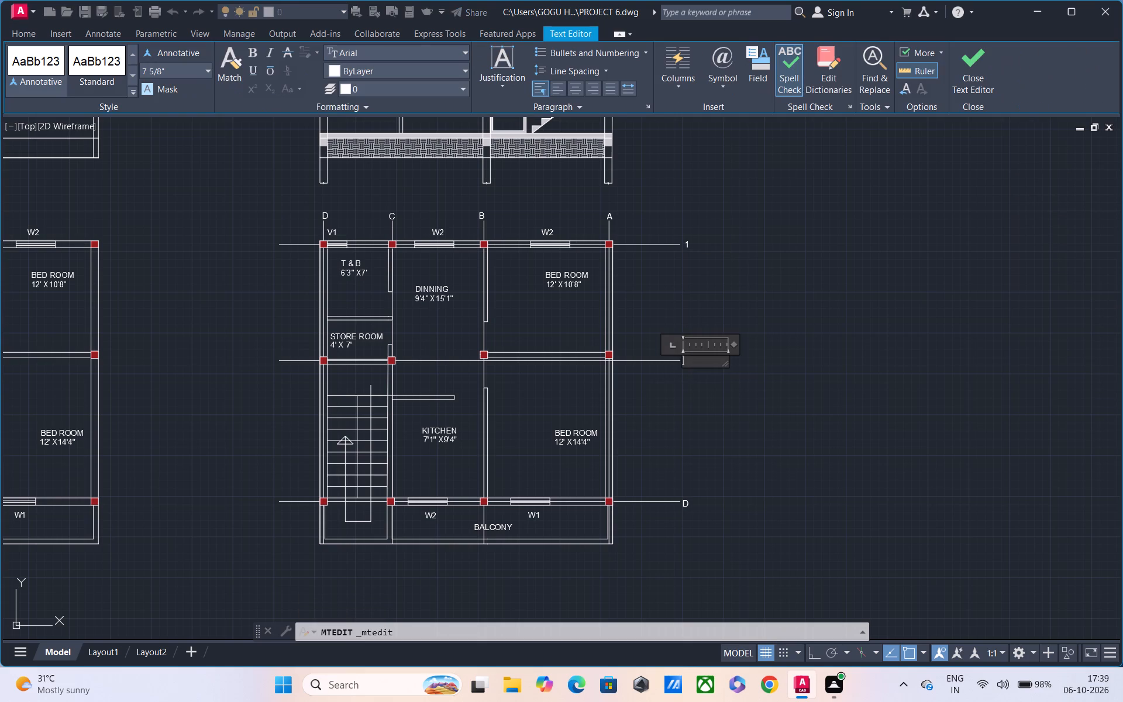
key(2)
click(677, 473)
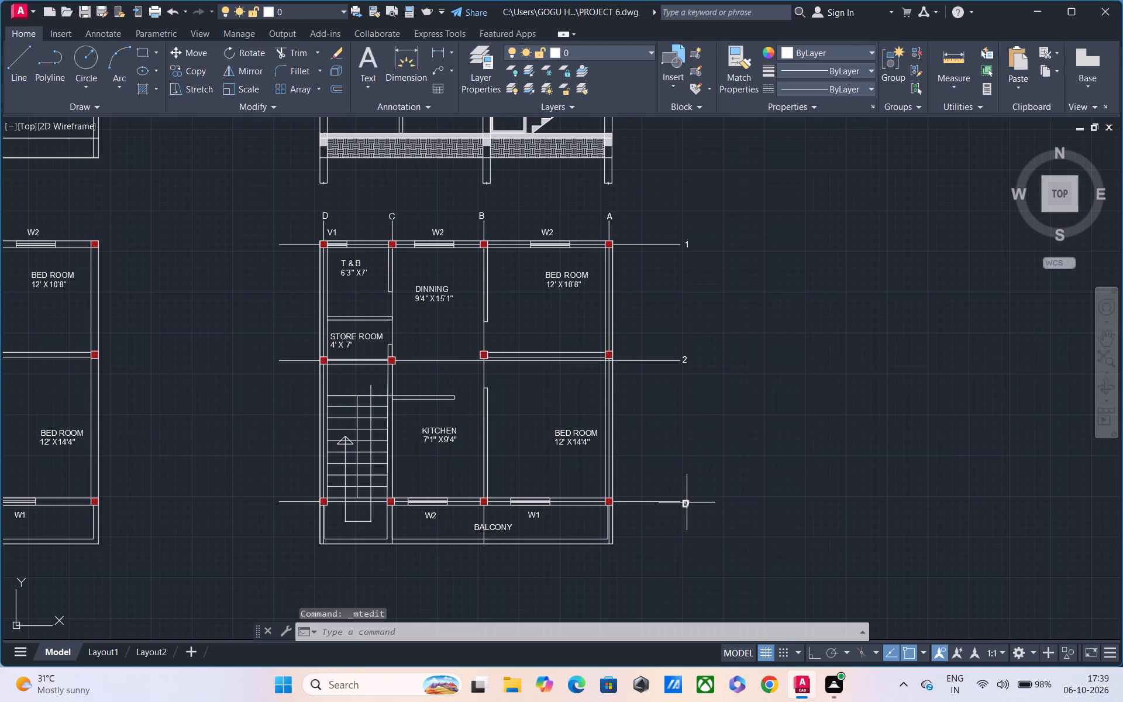
Change the label at the end of the lowest horizontal grid line, along the balcony wall, to 3.
double_click(687, 503)
key(BackSpace)
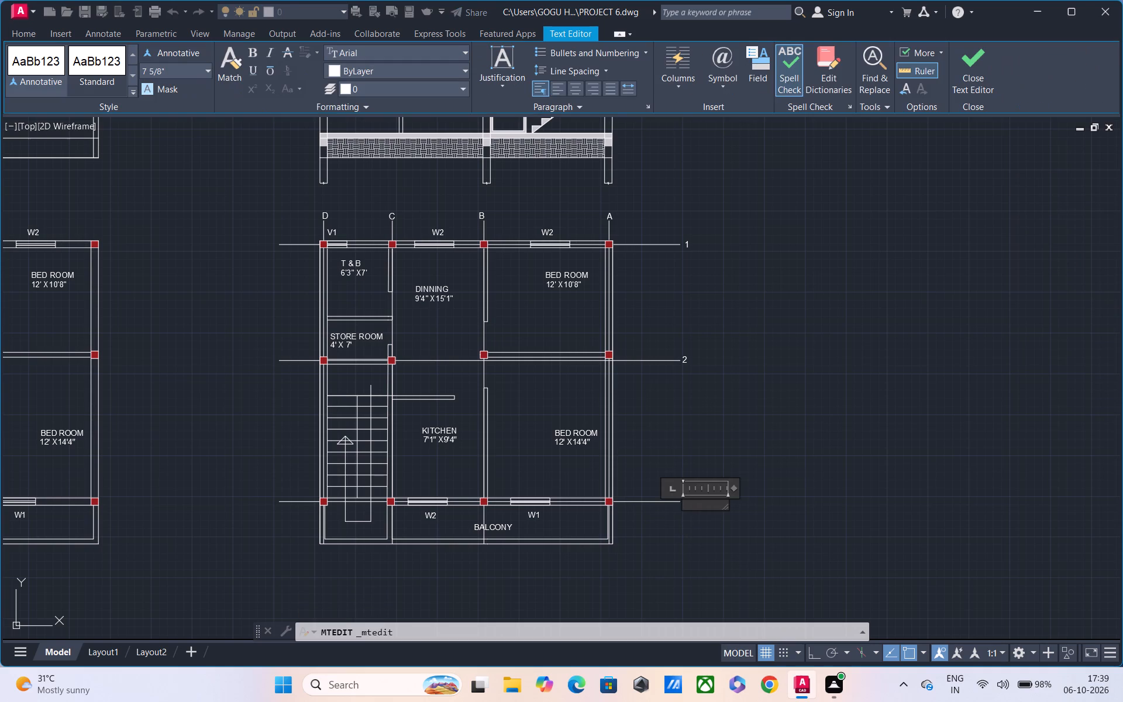
key(3)
click(815, 318)
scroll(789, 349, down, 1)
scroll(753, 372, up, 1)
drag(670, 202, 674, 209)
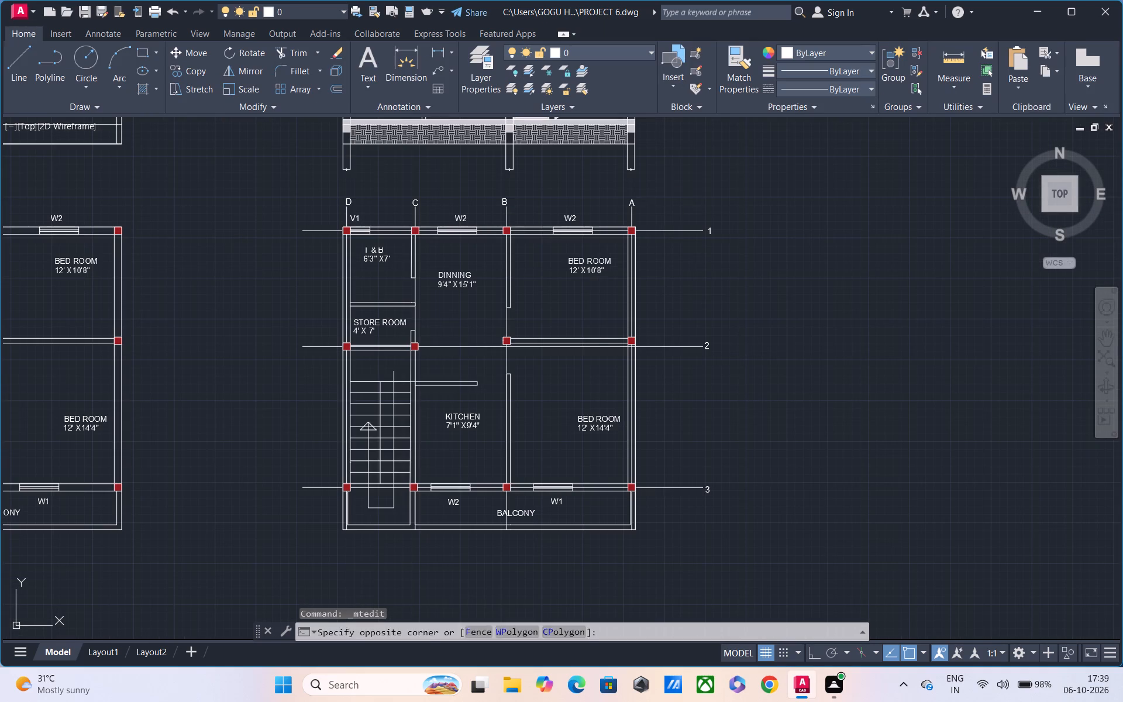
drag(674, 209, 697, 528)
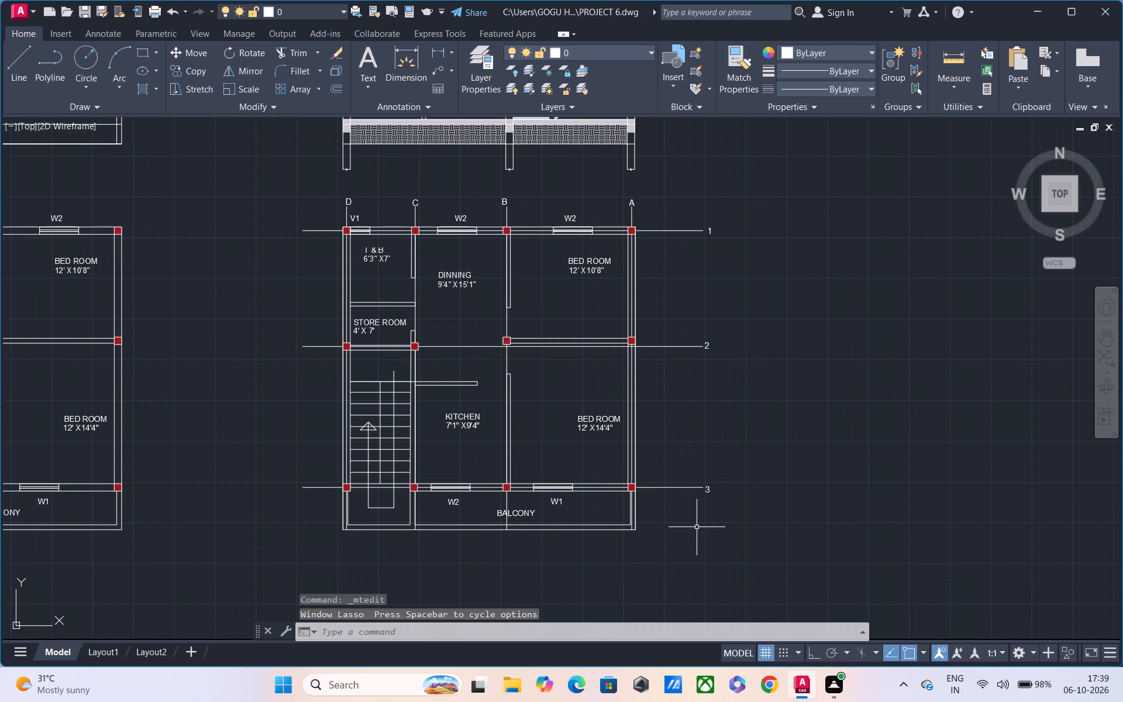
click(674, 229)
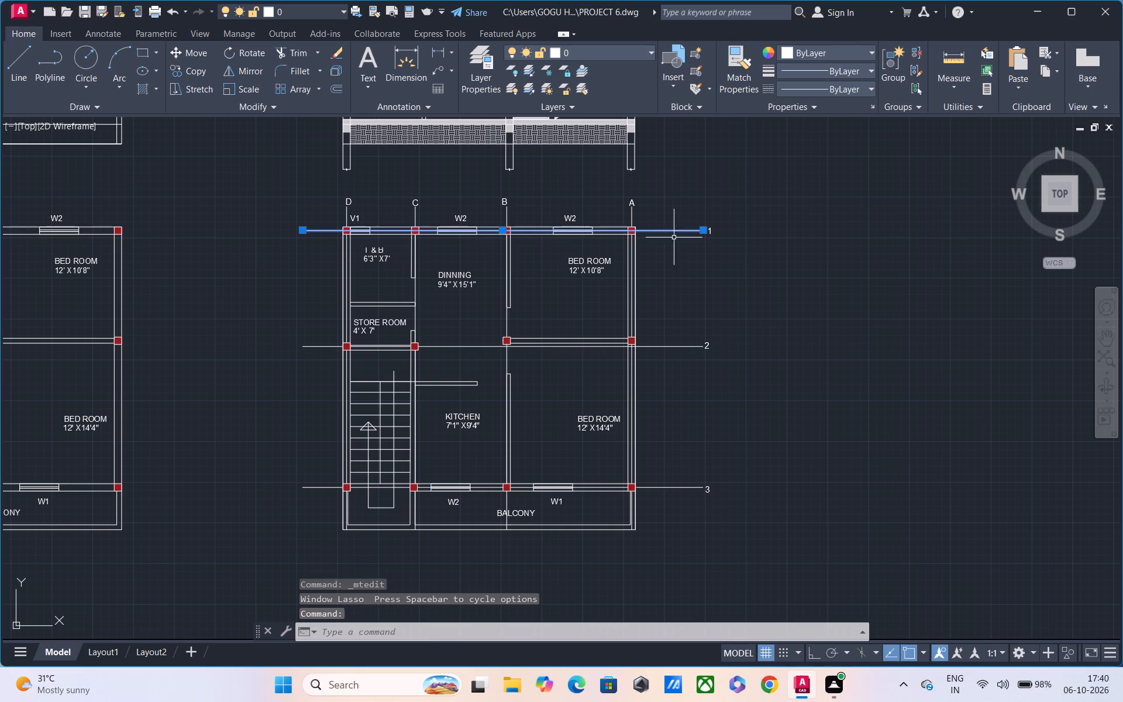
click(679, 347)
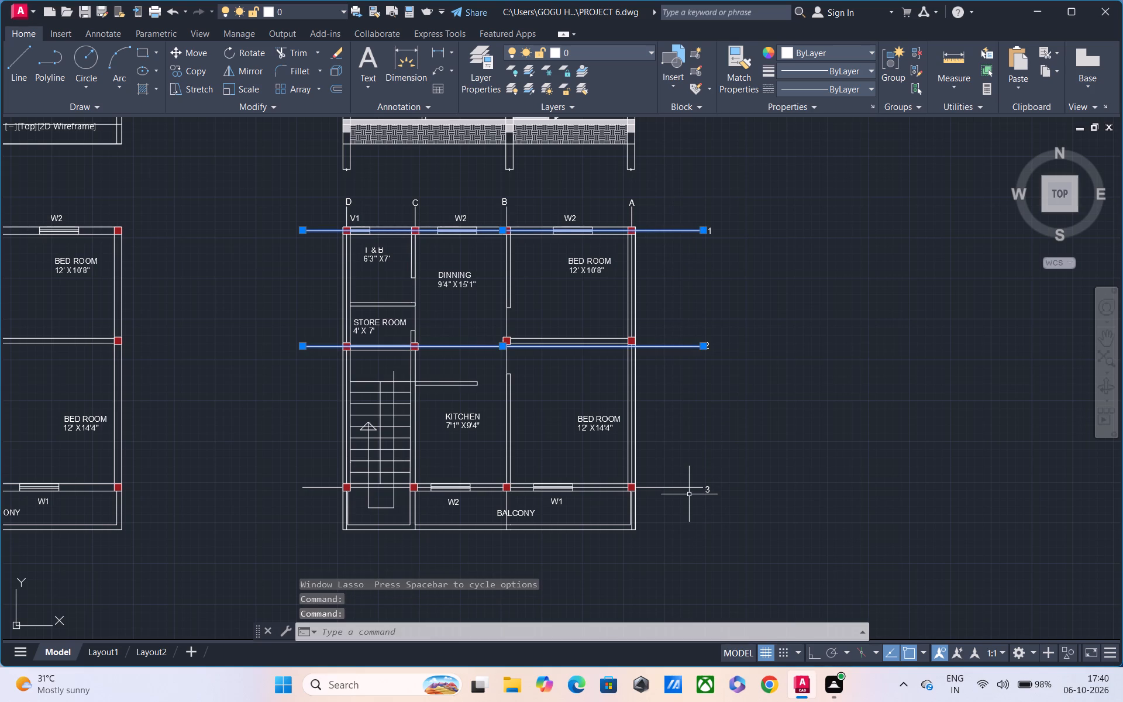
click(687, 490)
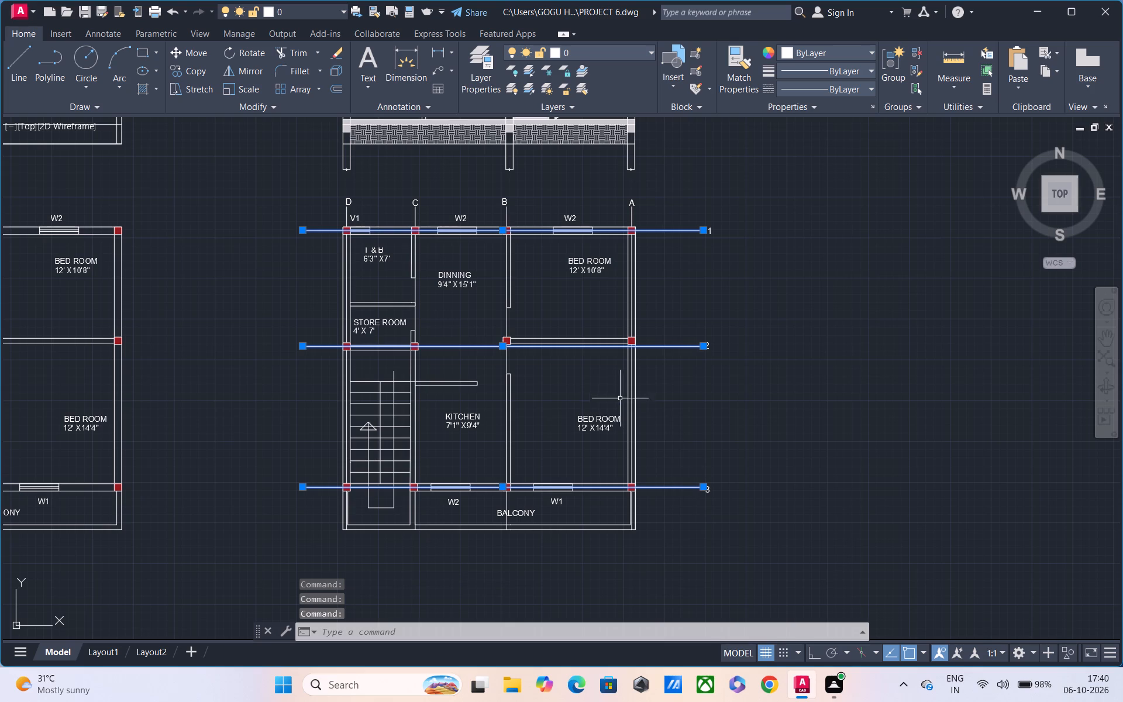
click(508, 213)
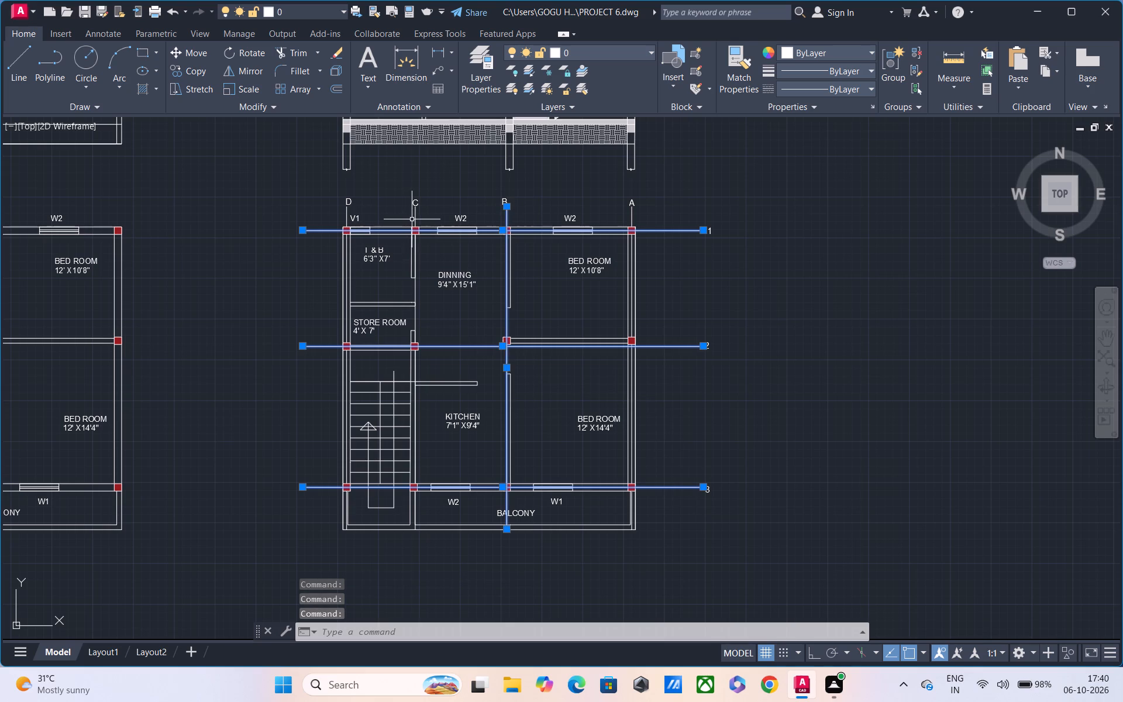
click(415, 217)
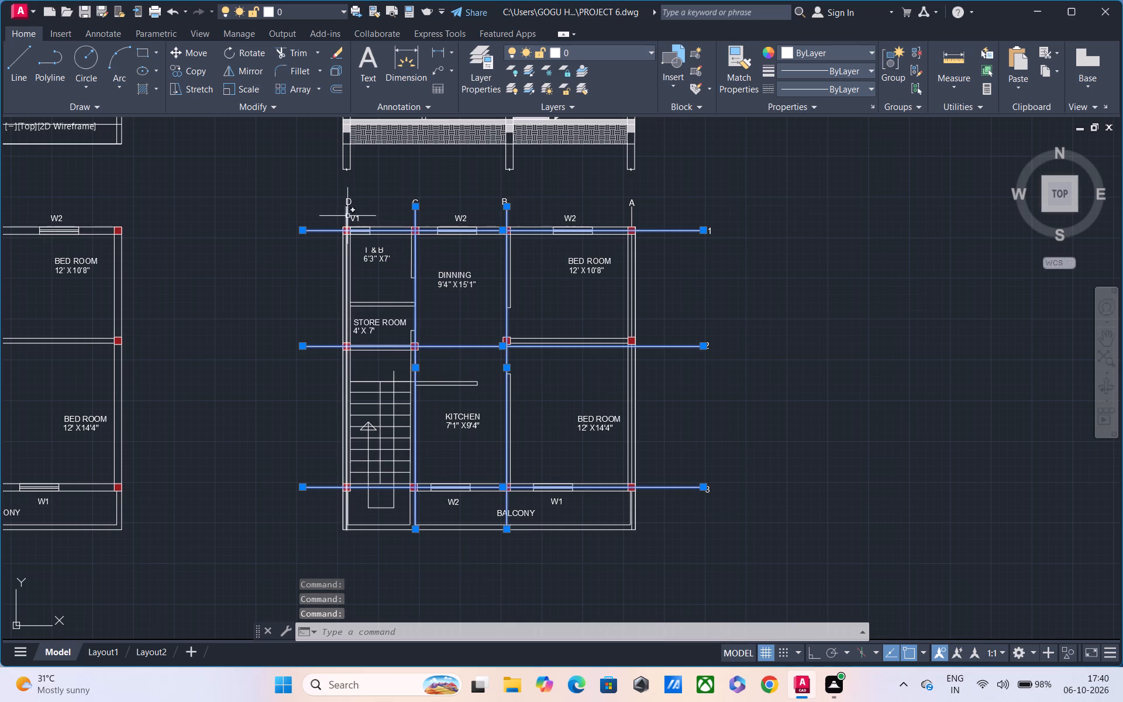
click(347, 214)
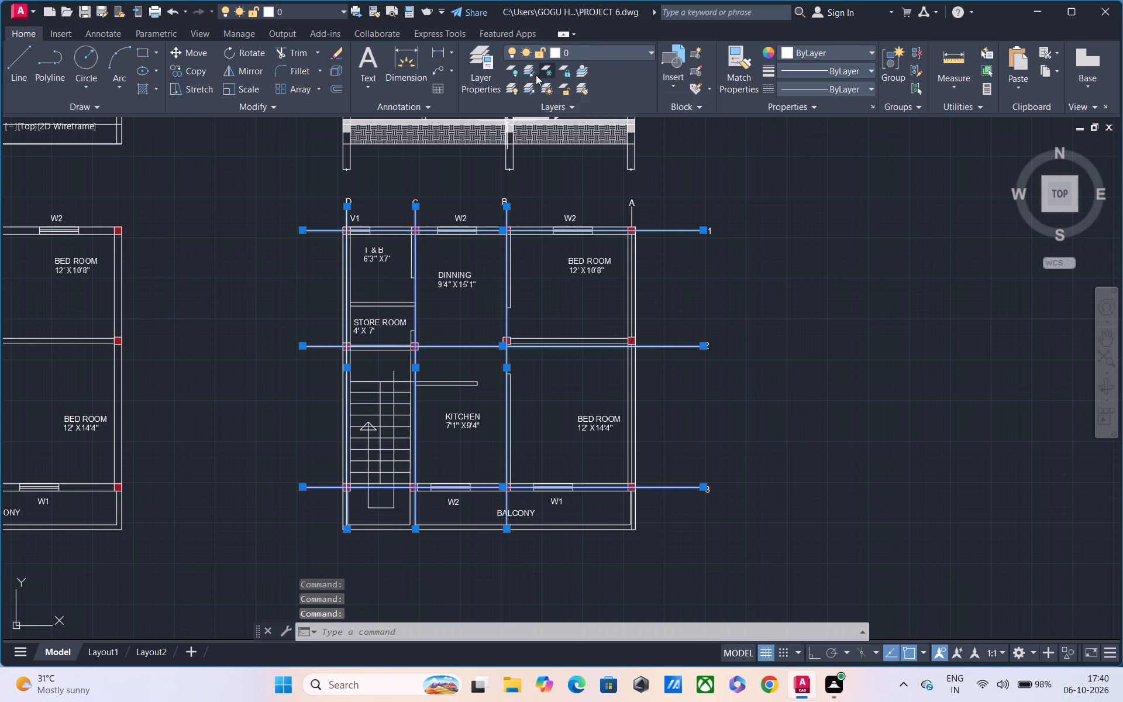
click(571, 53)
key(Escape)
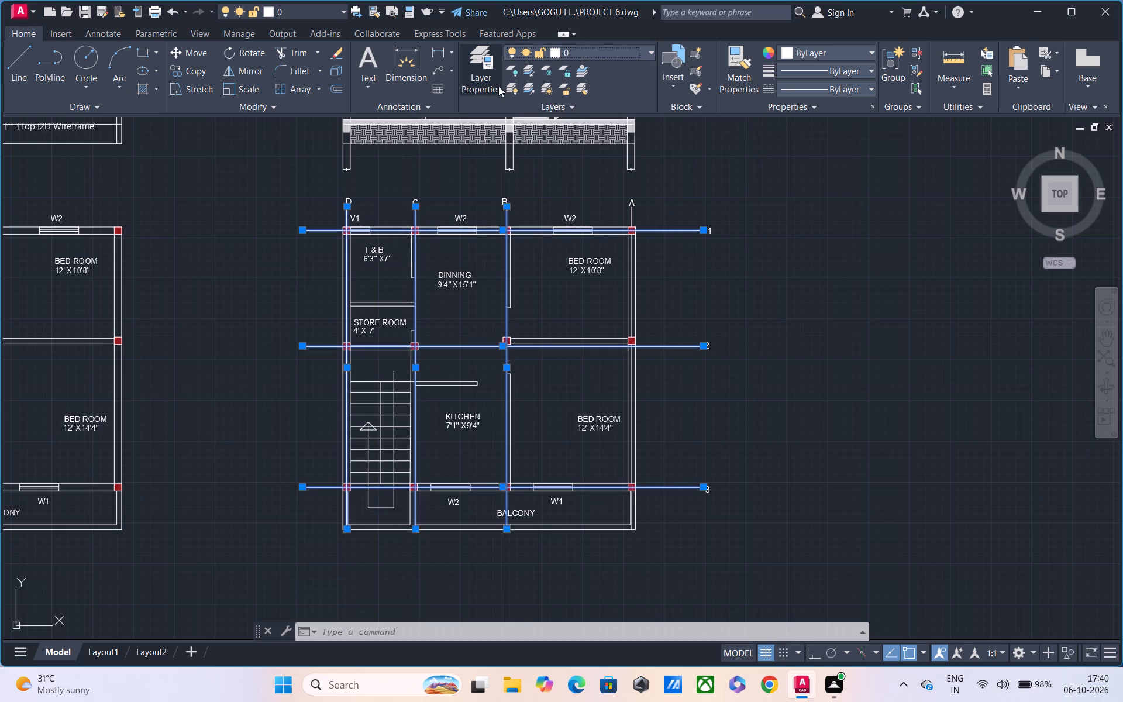
Create a new layer named 1 and give it index color 150.
click(478, 85)
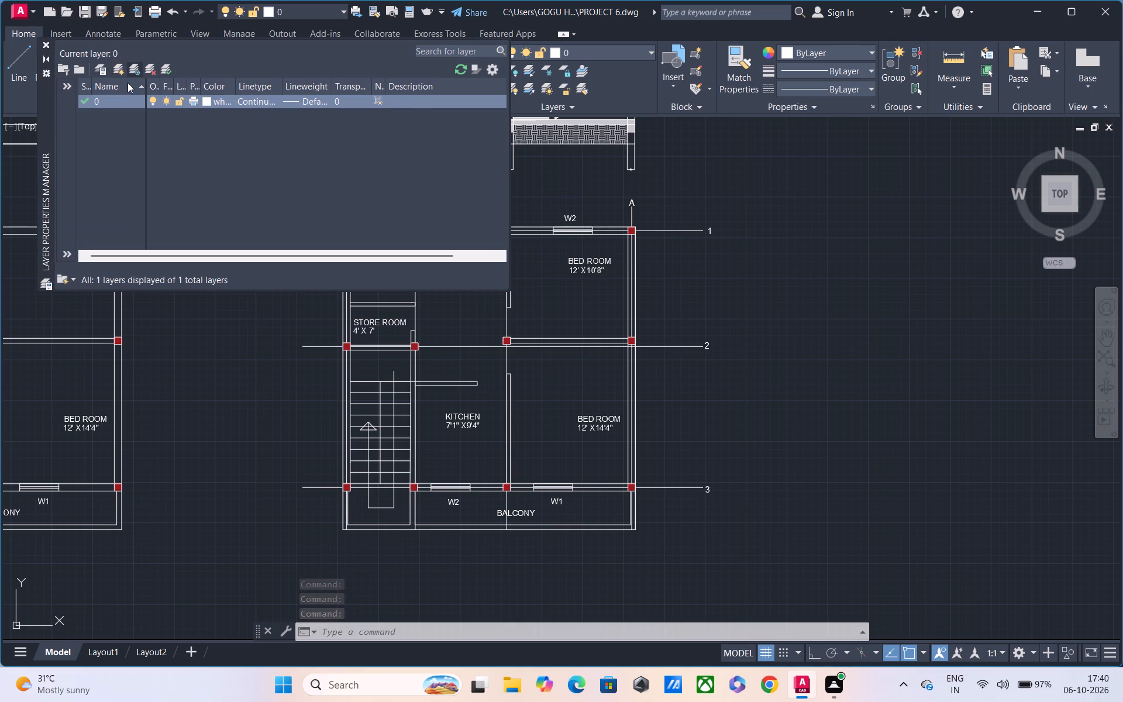
click(98, 70)
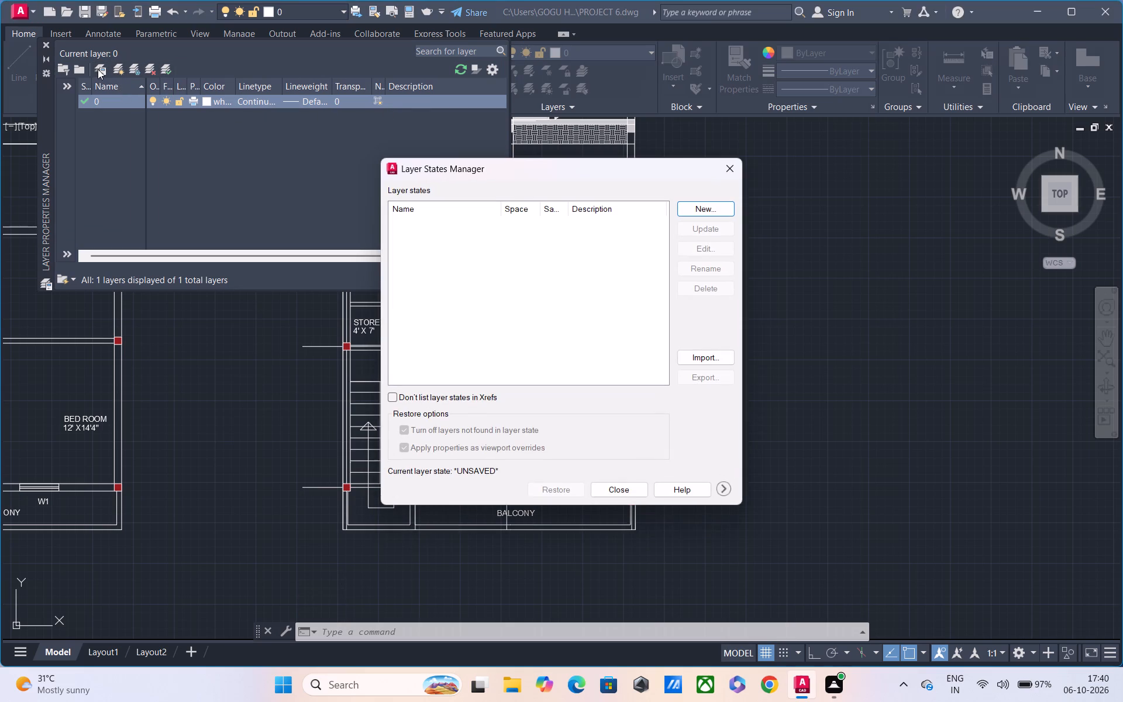
click(731, 166)
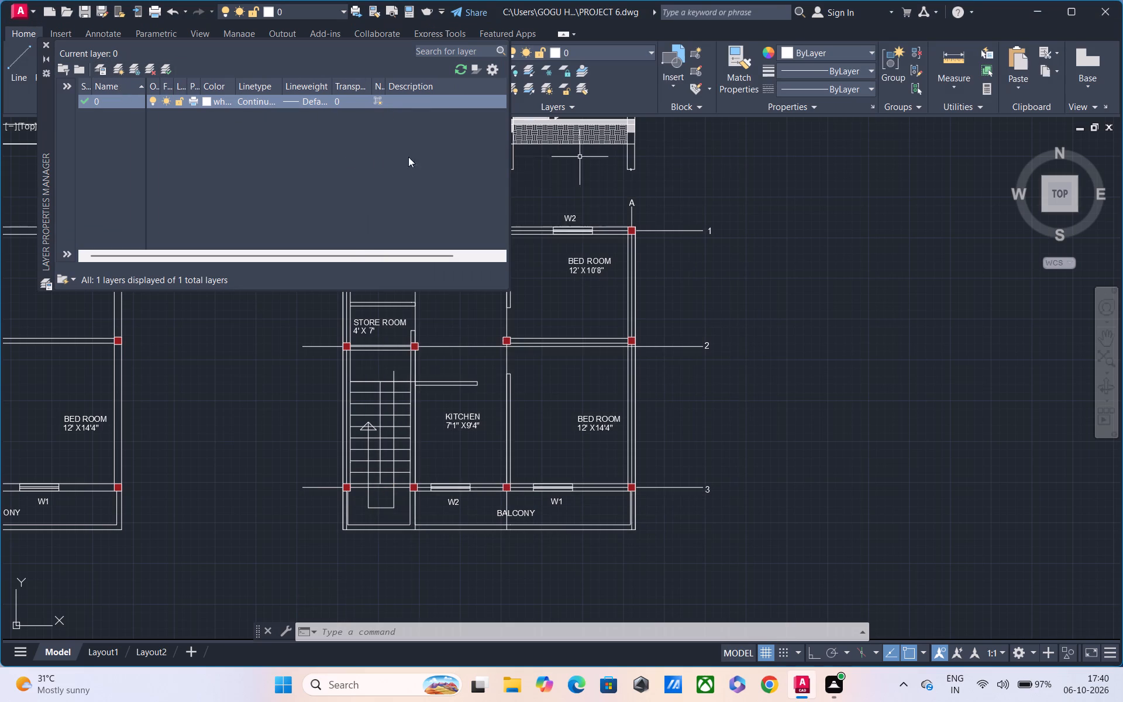
click(116, 66)
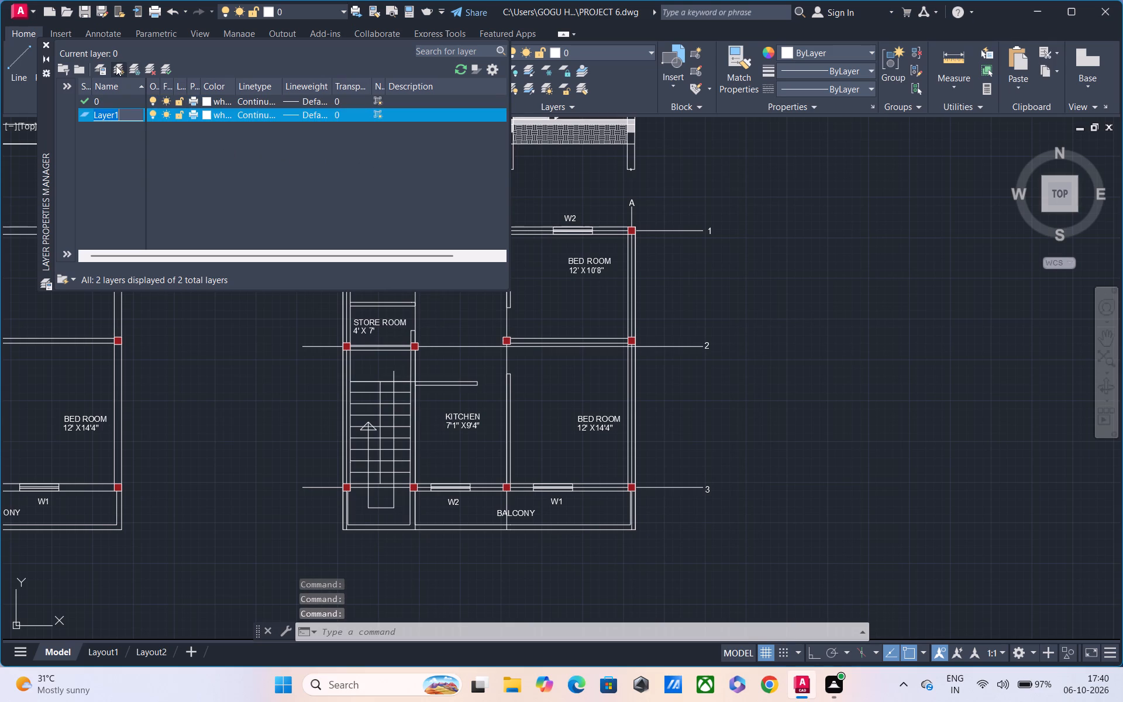
key(BackSpace)
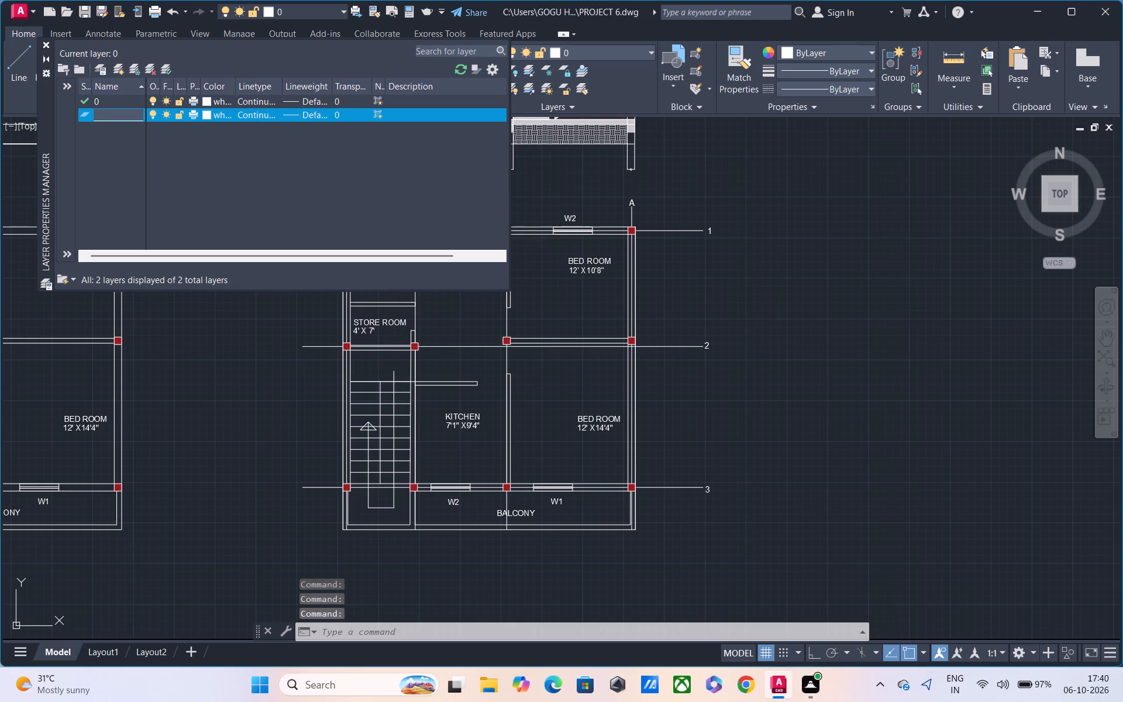
key(1)
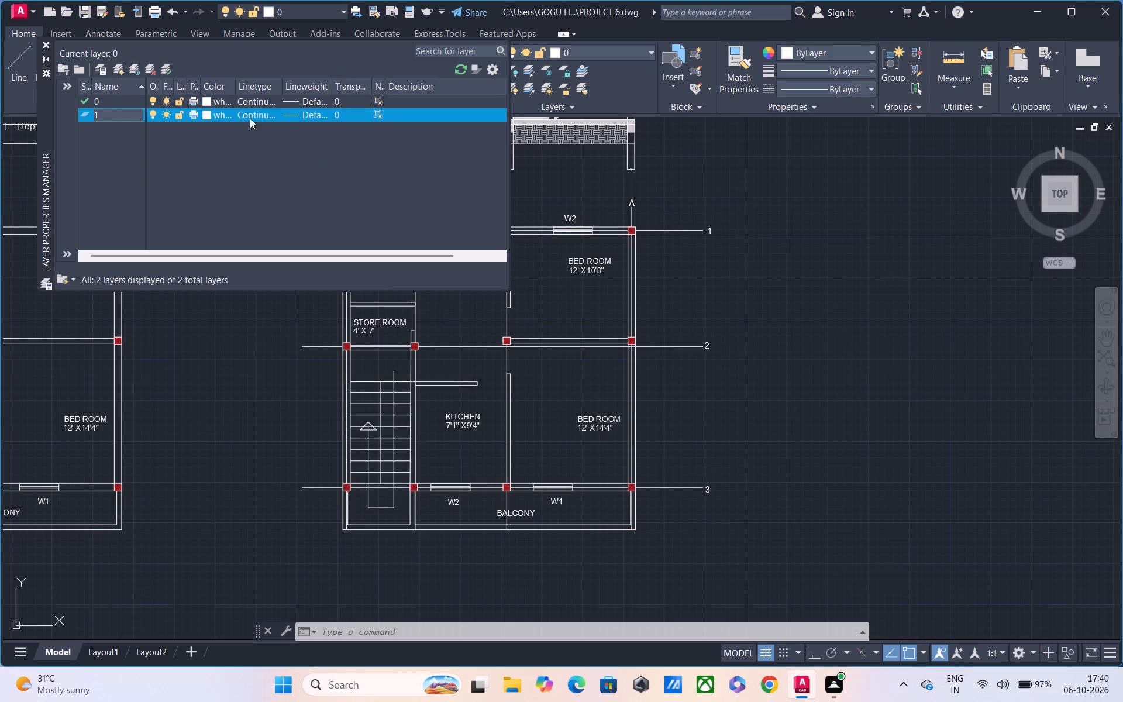
click(209, 111)
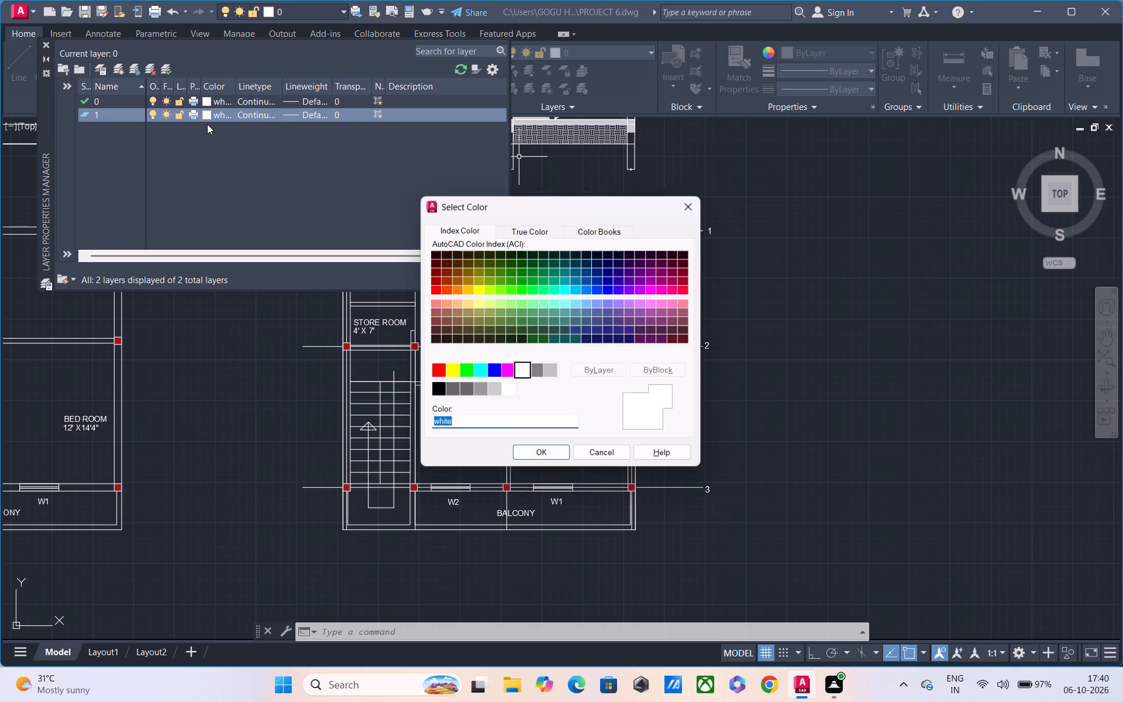
click(593, 291)
click(553, 457)
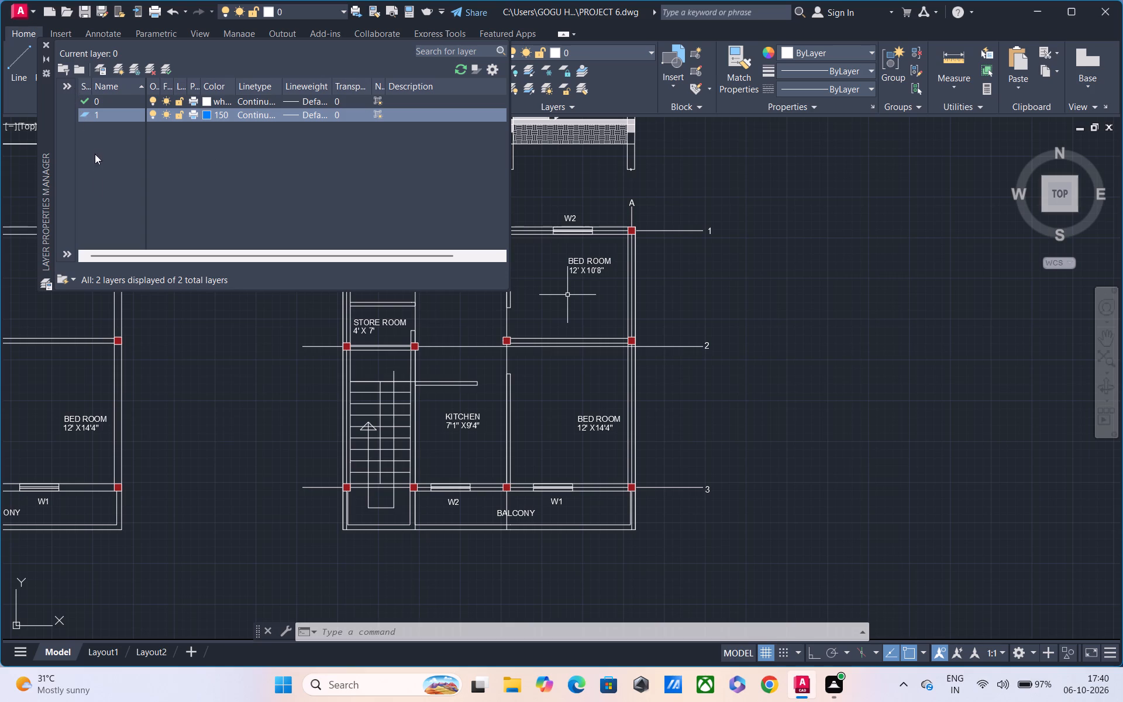
Make layer 1 the current layer and close the layer manager.
click(164, 67)
key(Escape)
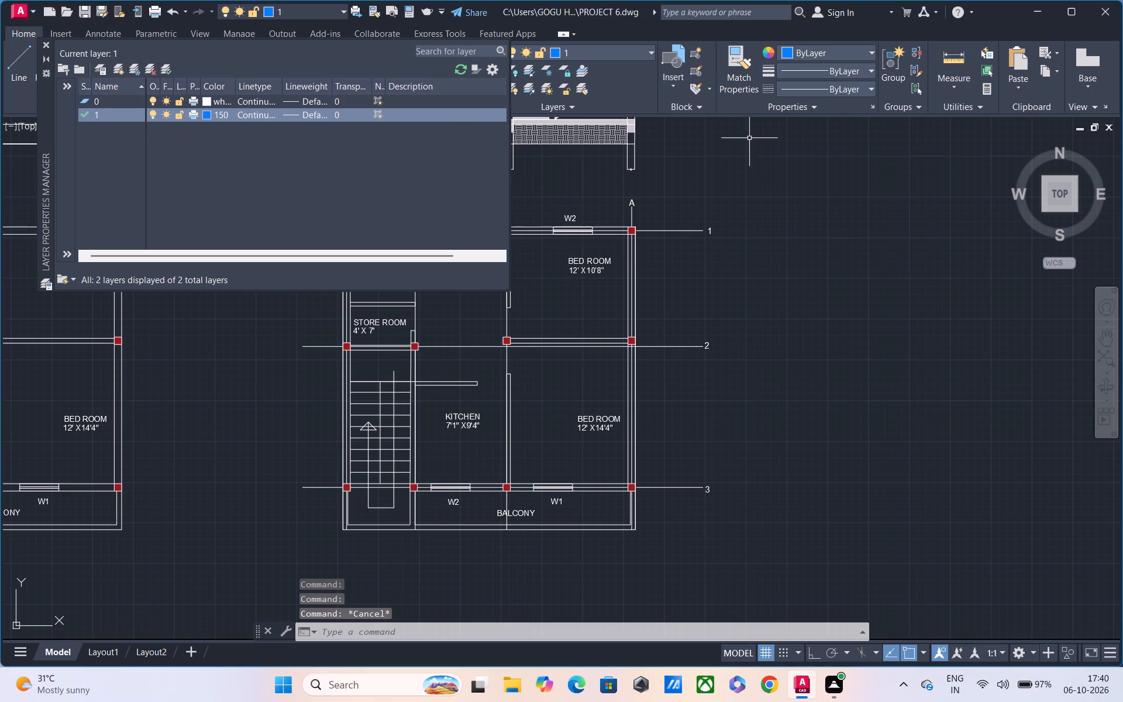
click(46, 46)
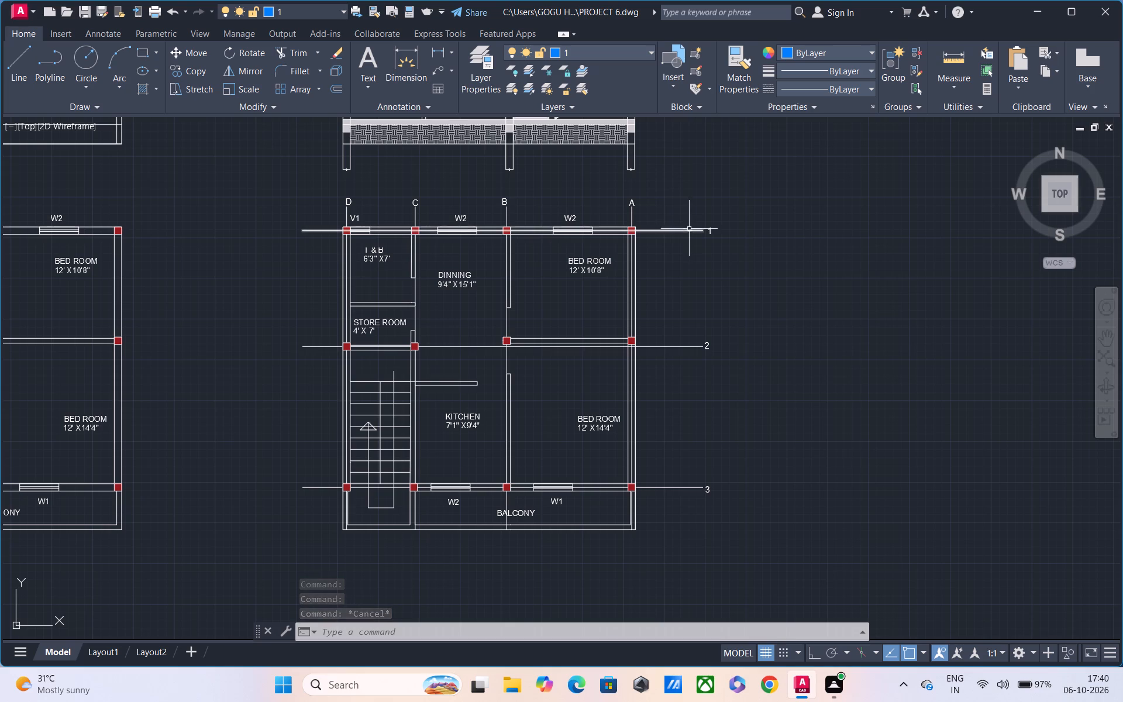
Move the three horizontal grid lines 1–3 and the four vertical grid lines A–D onto layer 1.
click(687, 230)
click(676, 349)
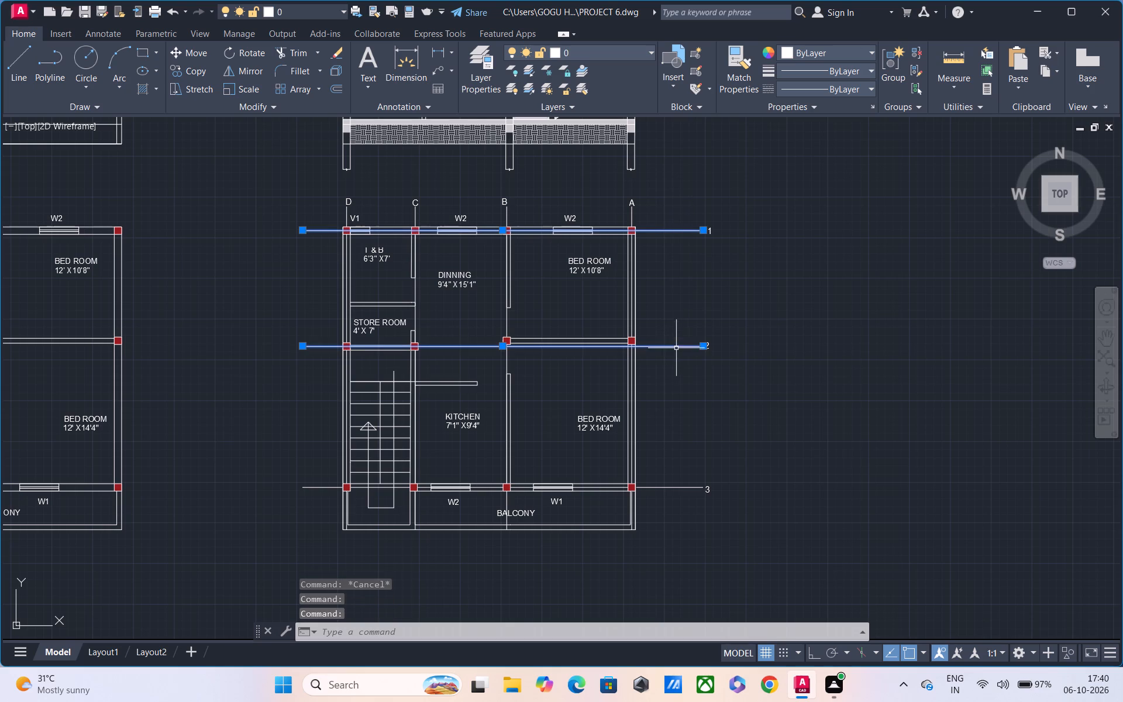
click(685, 488)
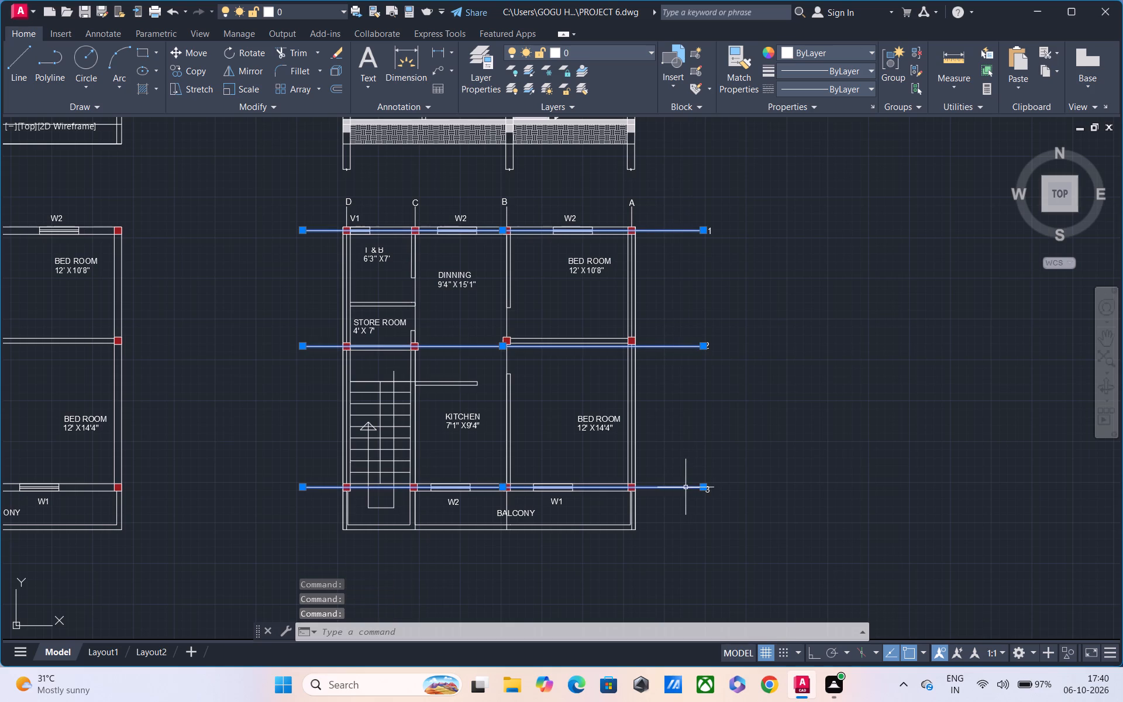
click(632, 218)
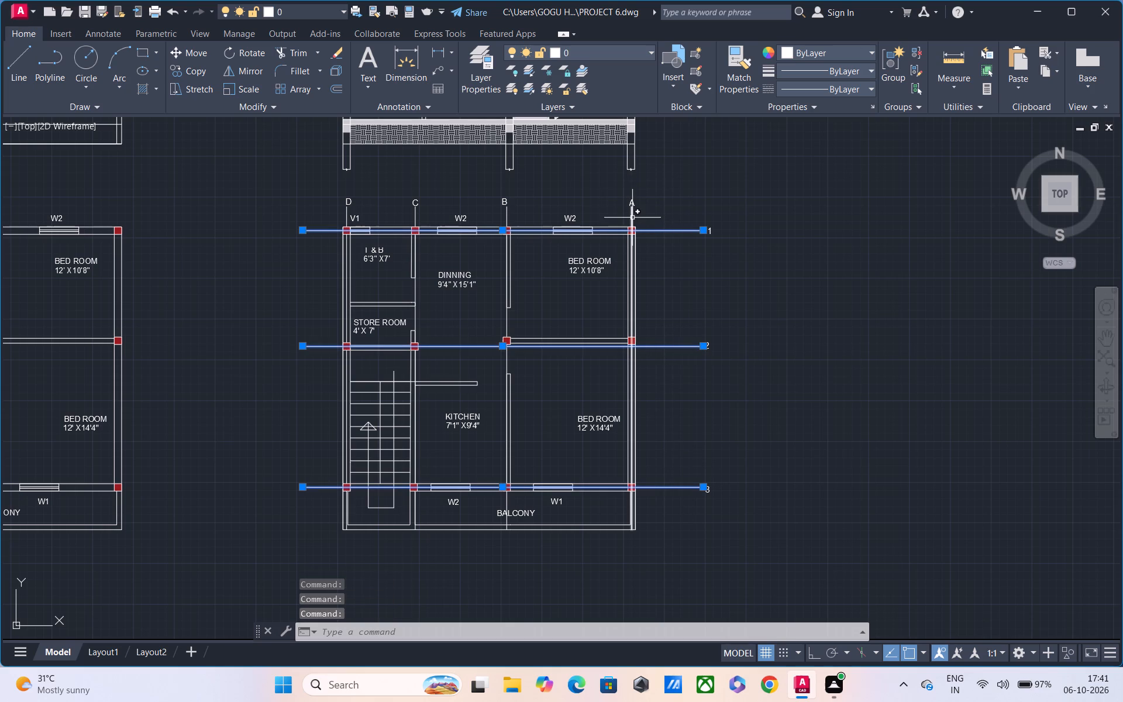
click(508, 217)
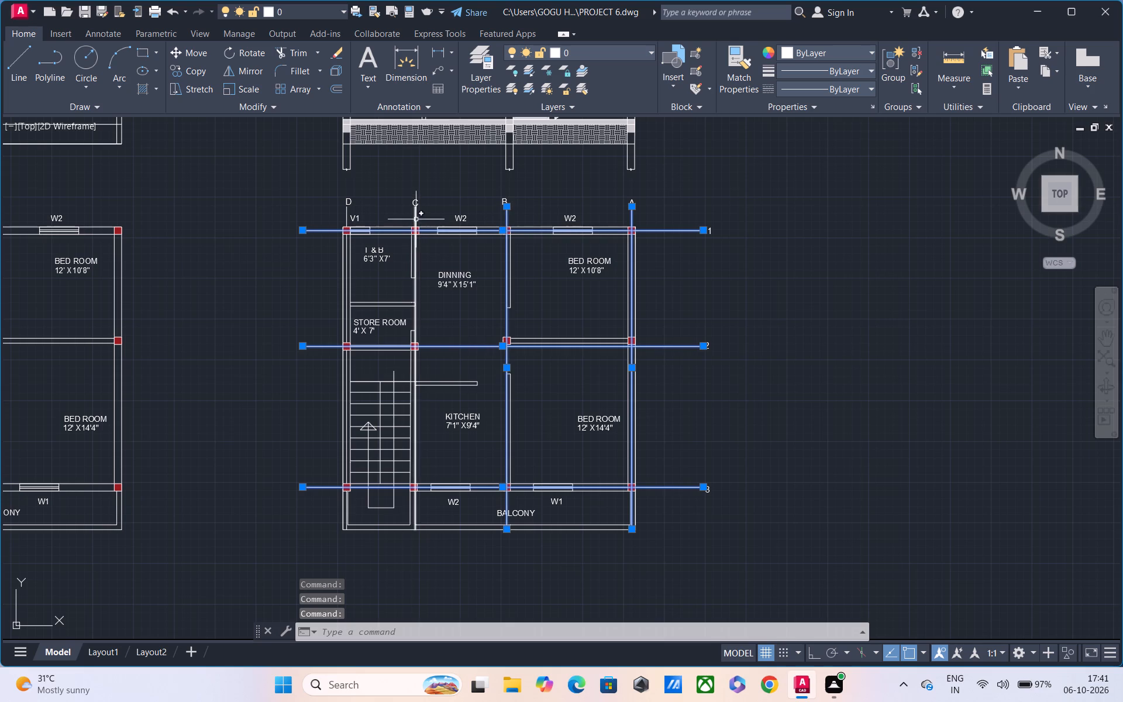
click(416, 219)
click(348, 219)
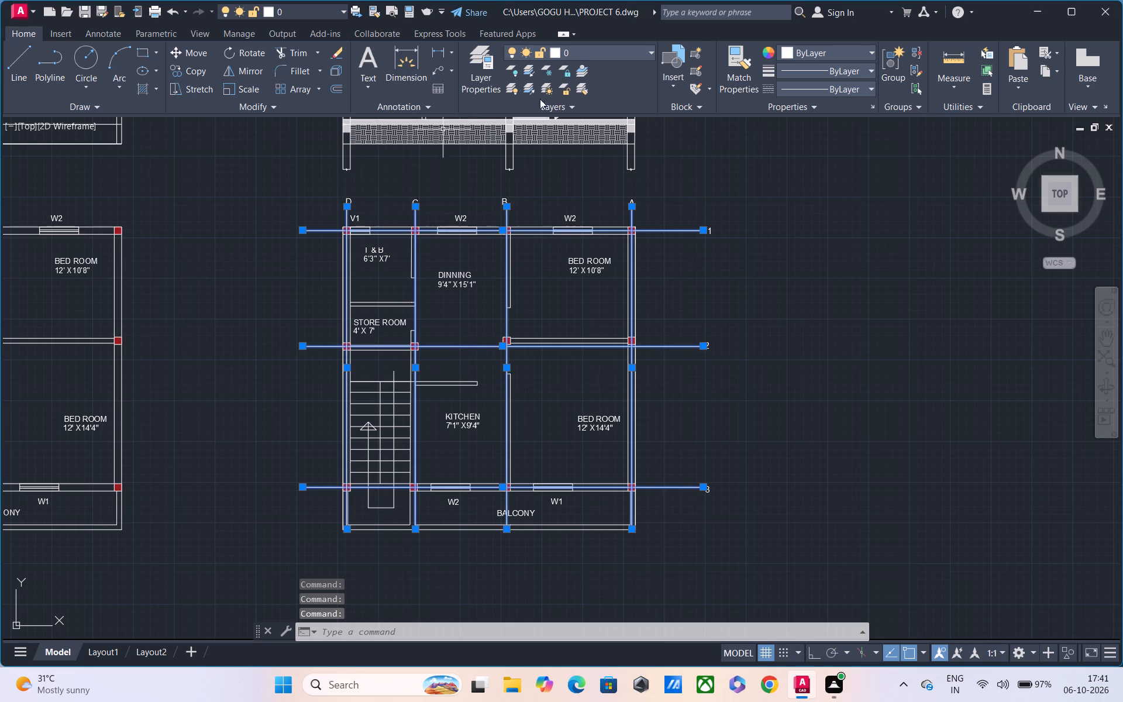
click(605, 54)
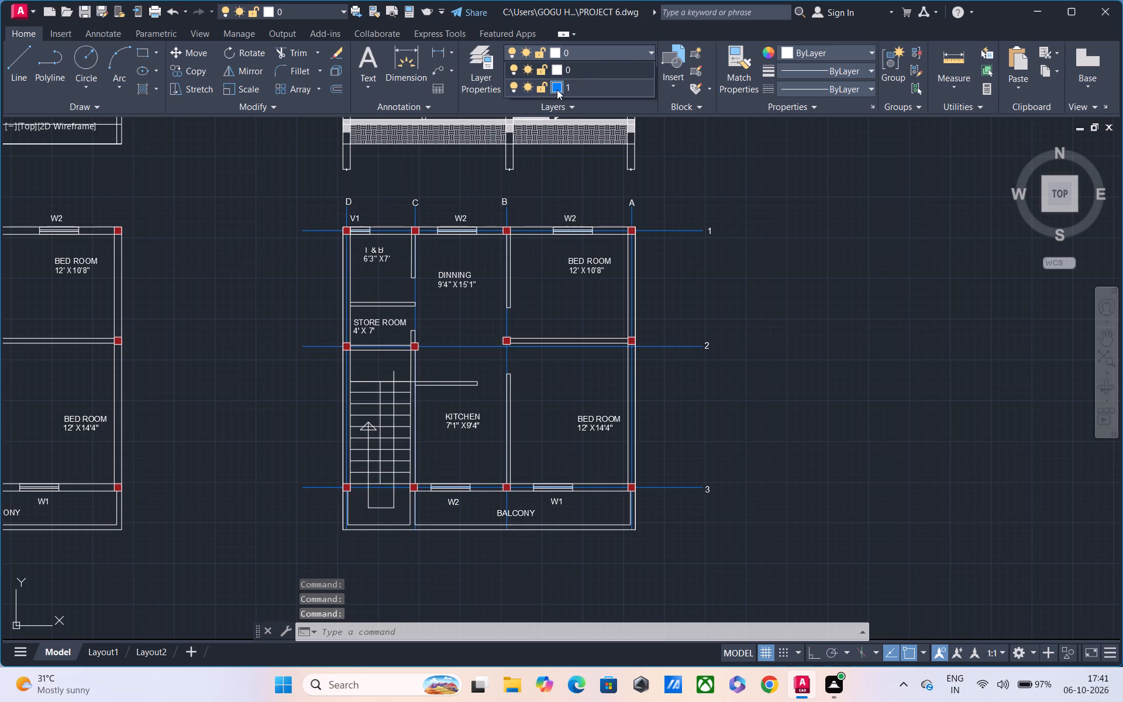
click(576, 90)
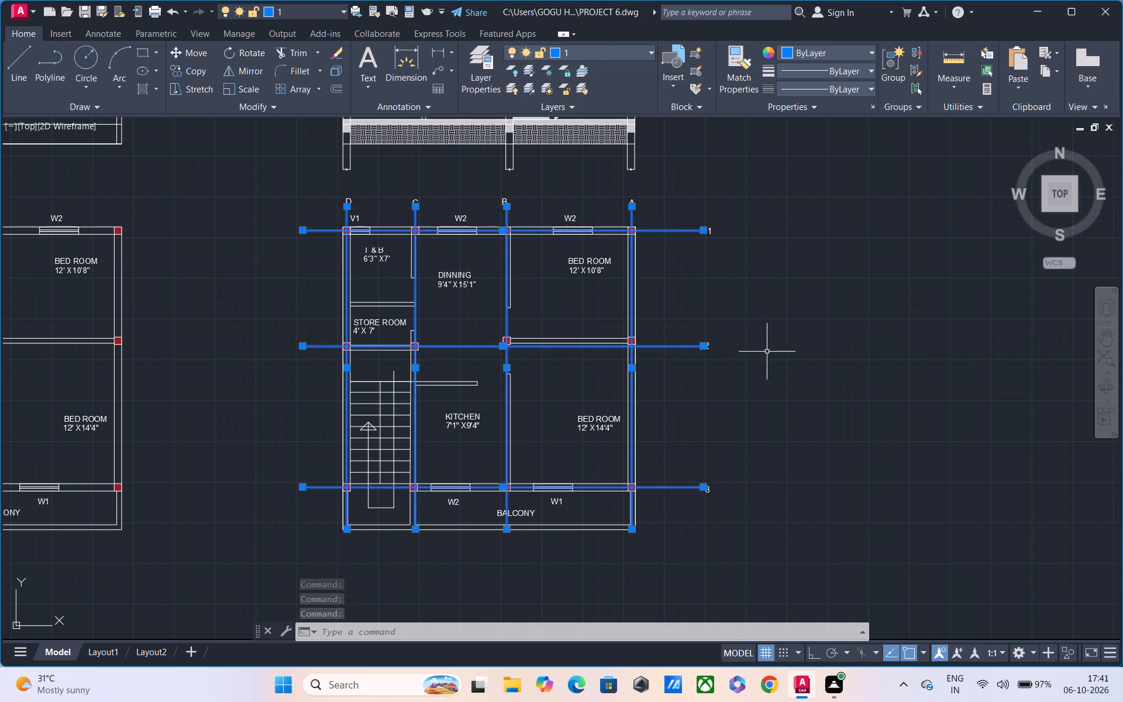
key(Escape)
Examine the two floor plans, comparing the gridded plan with the original plan's columns, balcony wall and windows.
middle_drag(790, 355, 776, 302)
scroll(773, 298, down, 1)
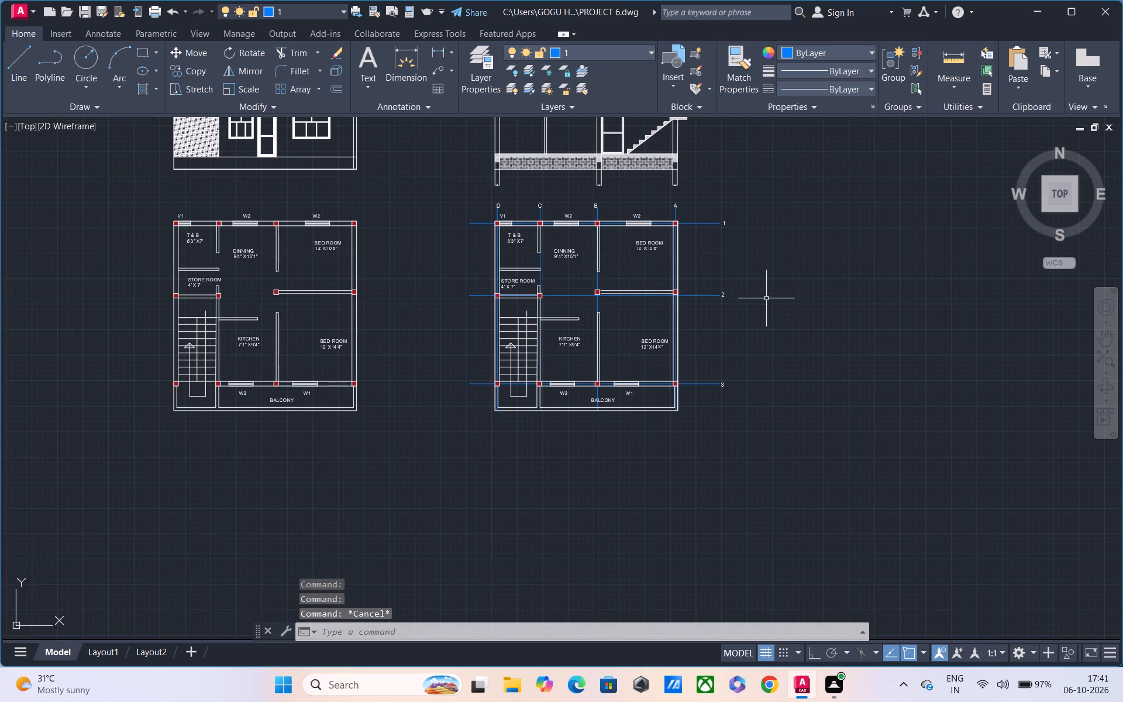
middle_drag(727, 326, 690, 347)
scroll(685, 347, down, 1)
middle_drag(685, 347, 631, 411)
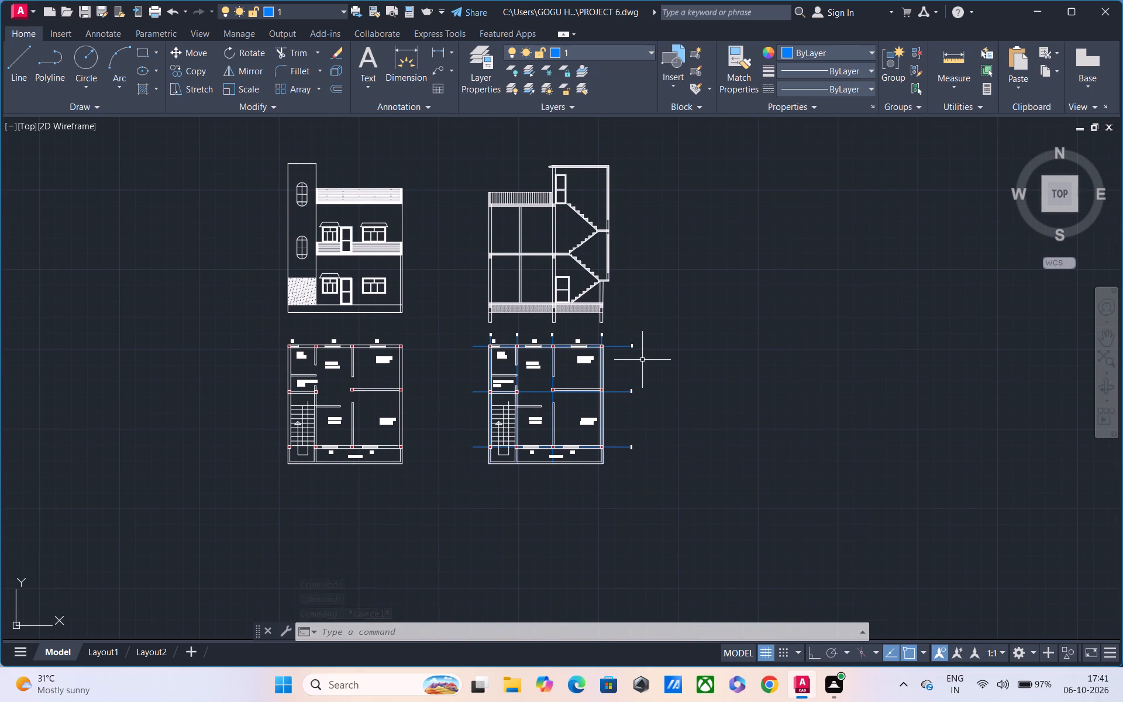
scroll(643, 360, up, 1)
middle_drag(643, 360, 728, 370)
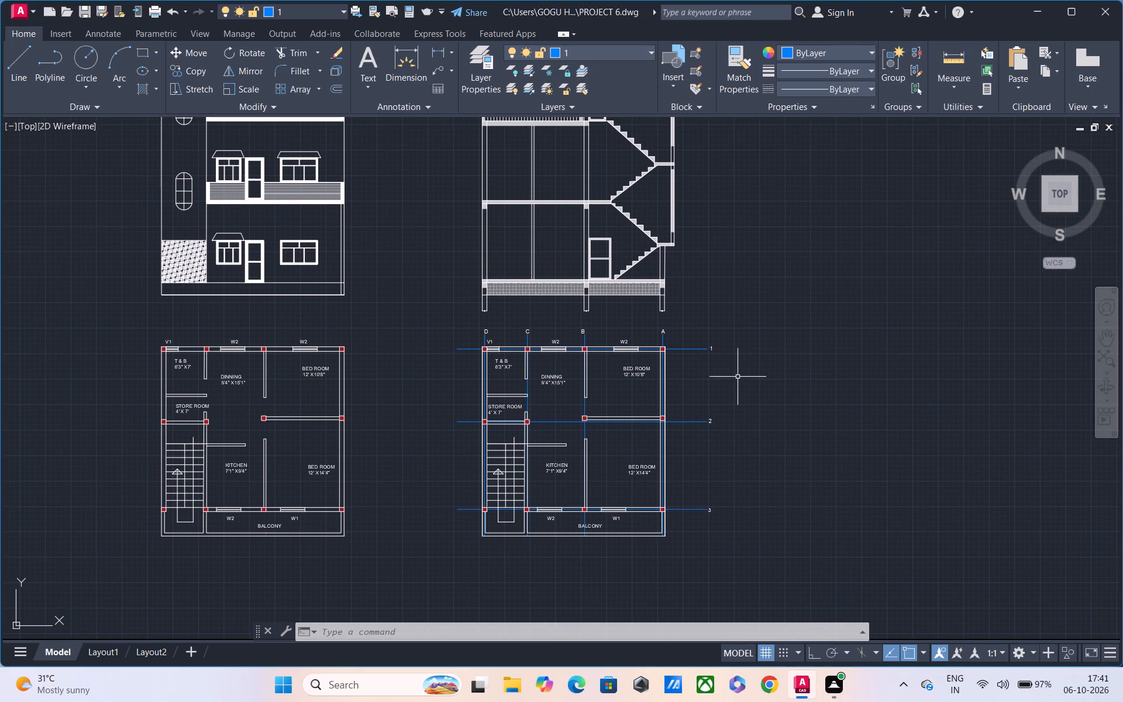
scroll(739, 380, up, 1)
scroll(739, 376, down, 1)
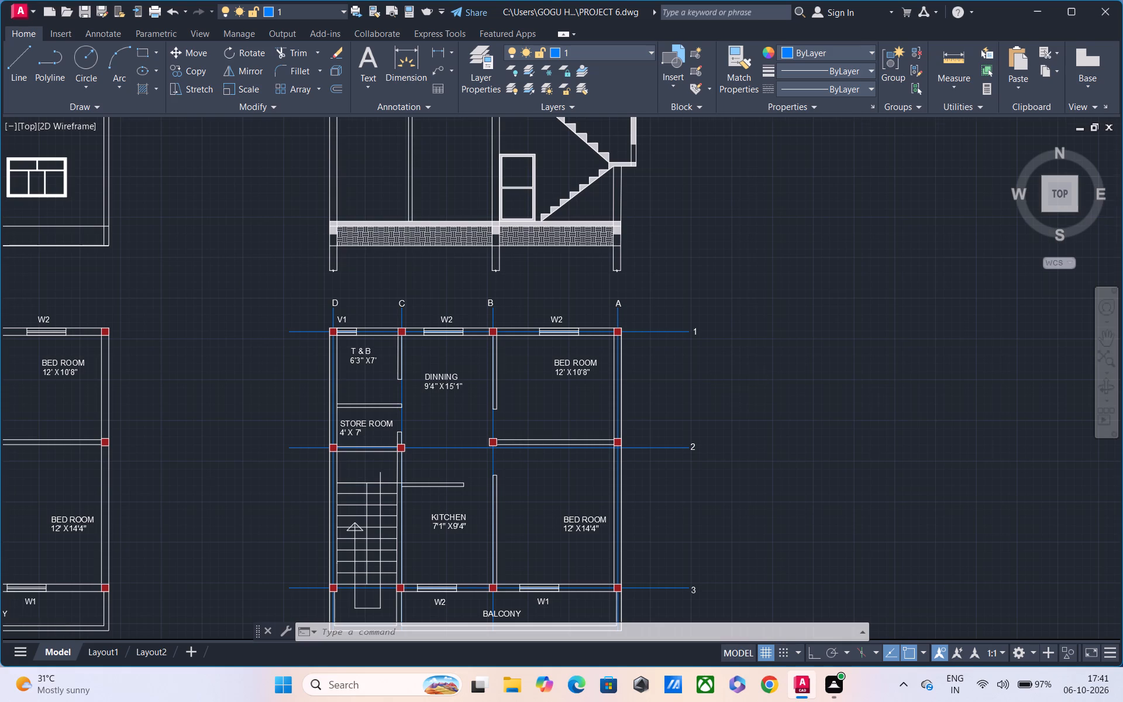
middle_drag(813, 466, 856, 479)
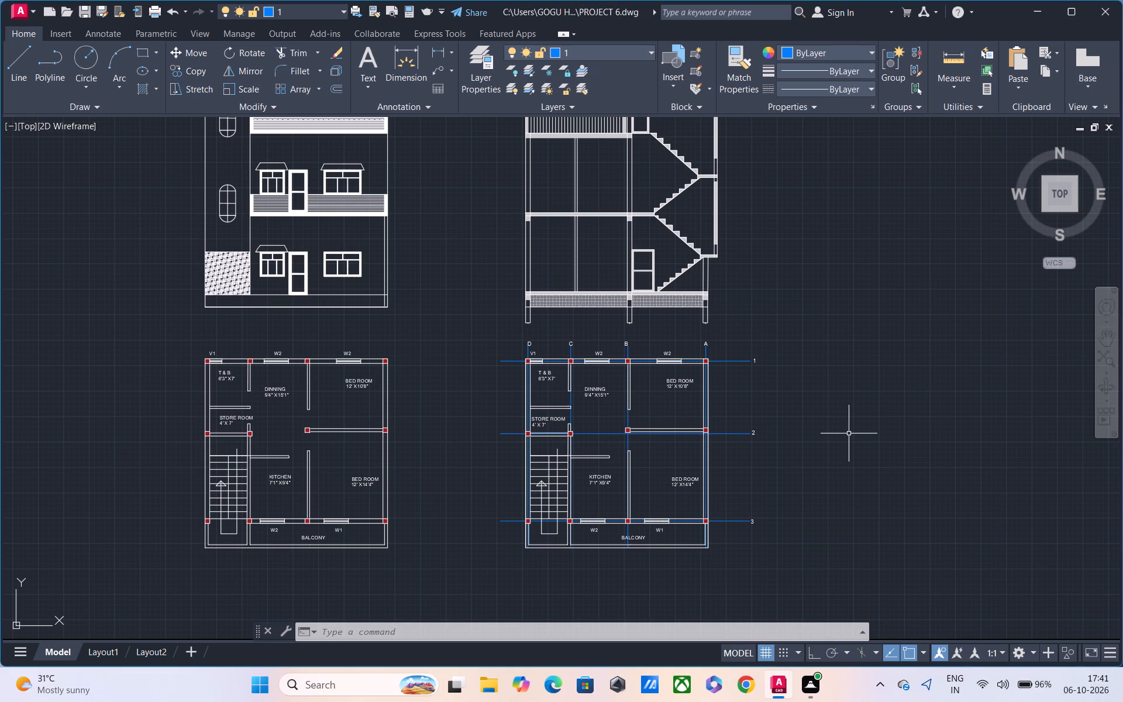
scroll(833, 433, down, 1)
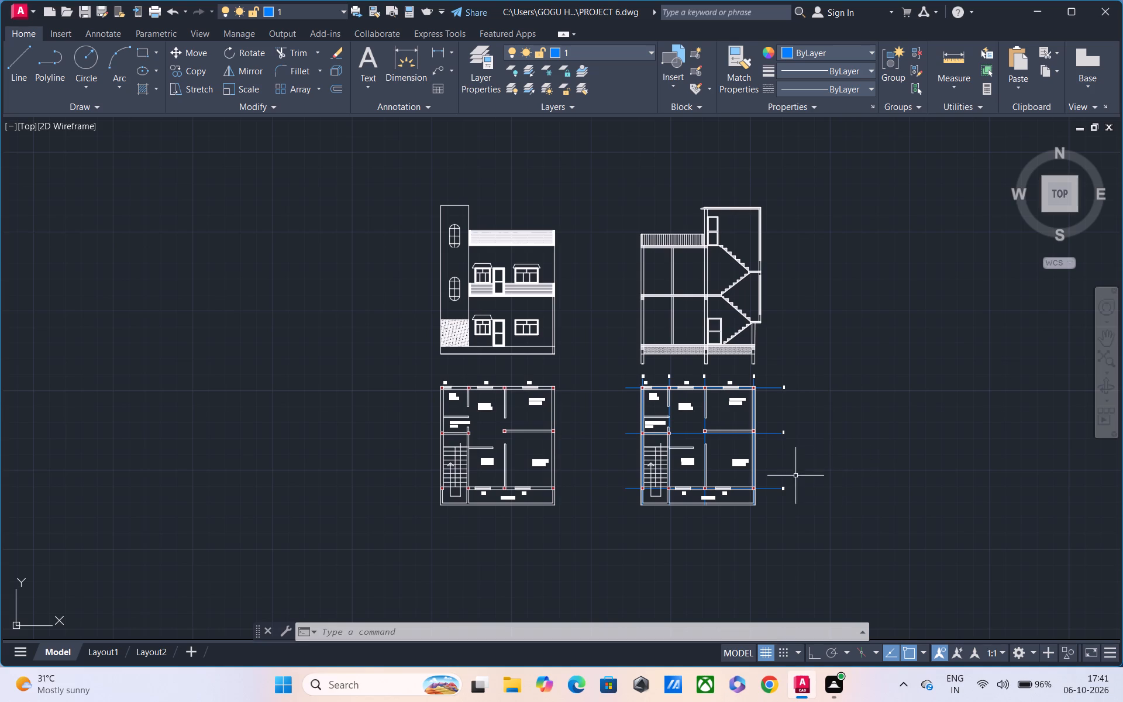
scroll(765, 469, up, 1)
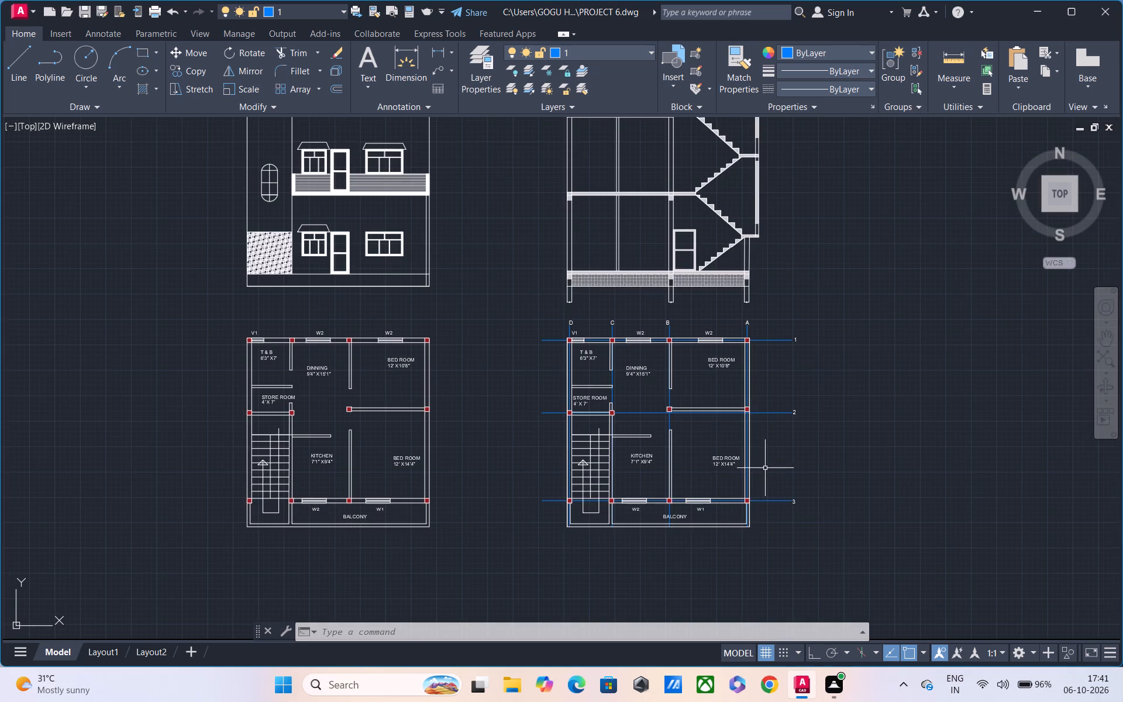
middle_drag(608, 493, 836, 479)
scroll(677, 480, up, 2)
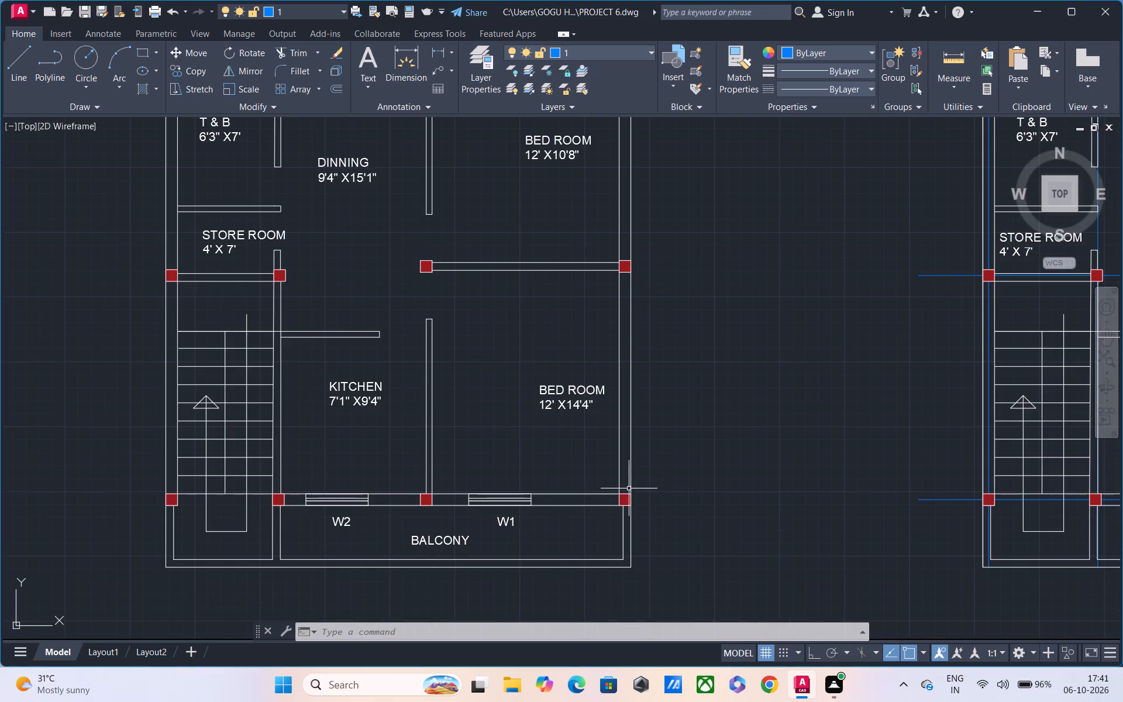
middle_drag(629, 489, 778, 457)
scroll(657, 465, up, 1)
middle_drag(633, 467, 774, 467)
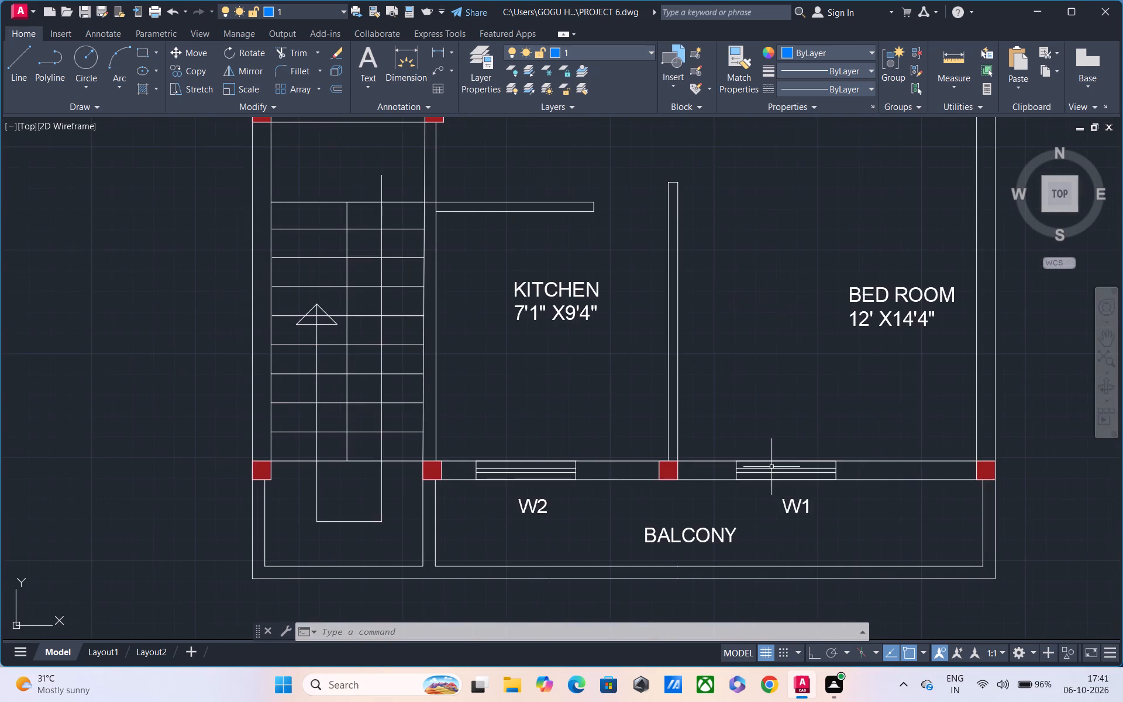
scroll(767, 467, down, 2)
middle_drag(732, 472, 421, 656)
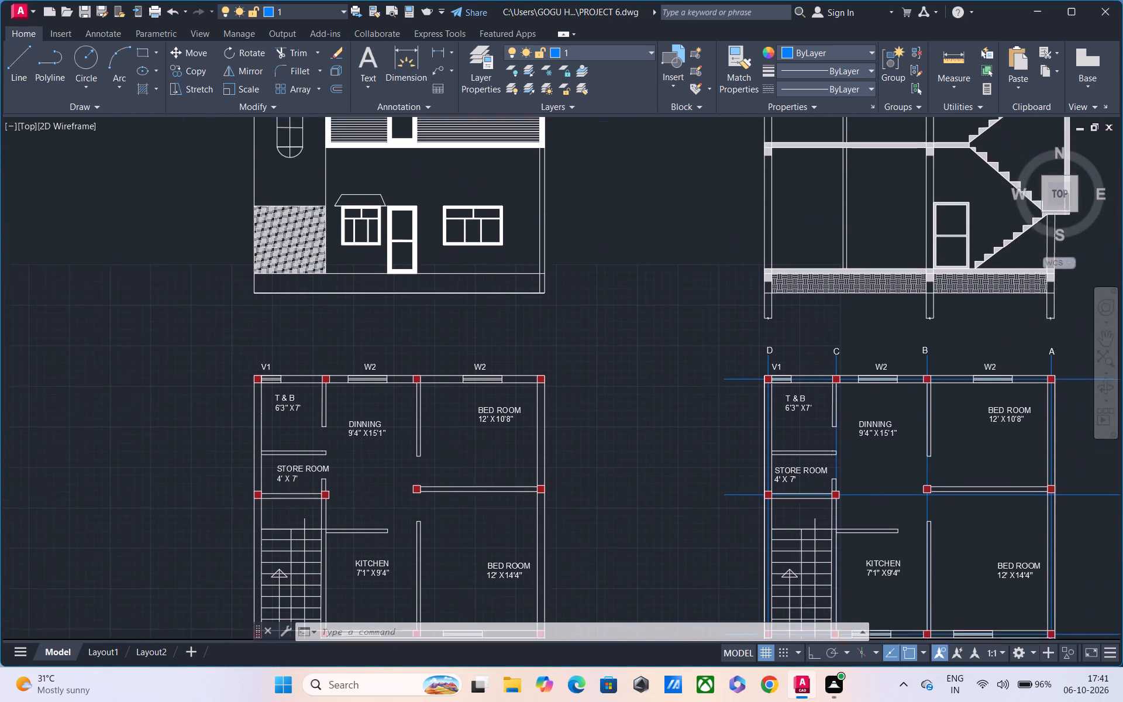
middle_drag(421, 656, 451, 506)
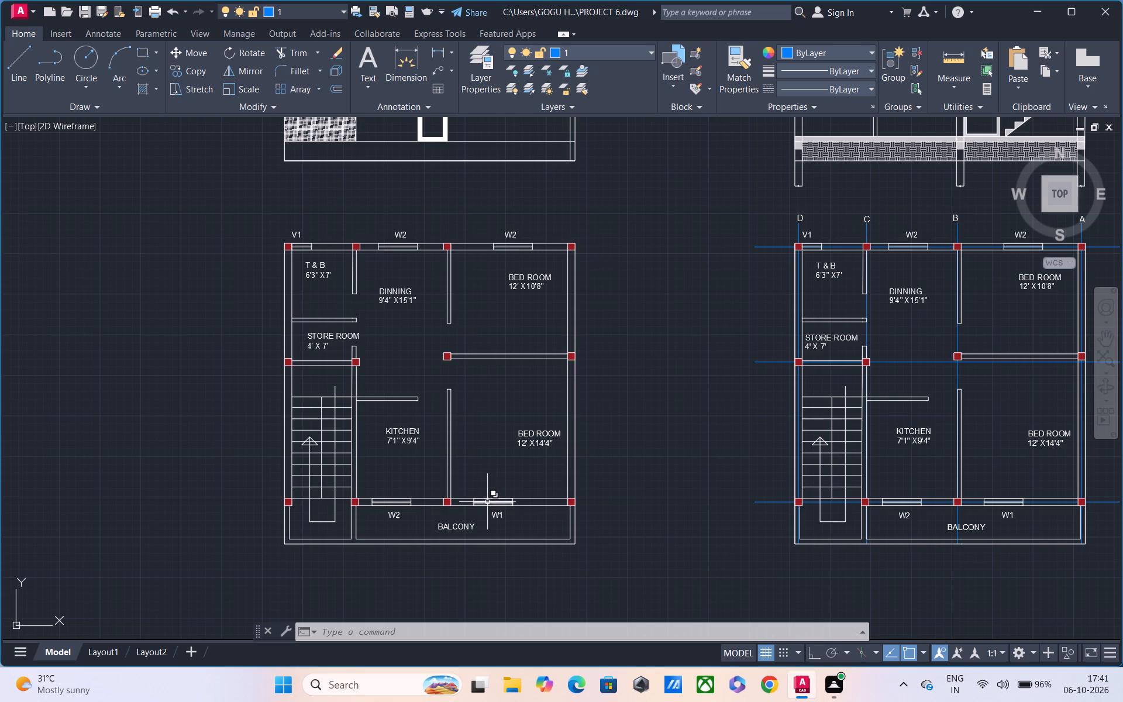
scroll(490, 502, up, 1)
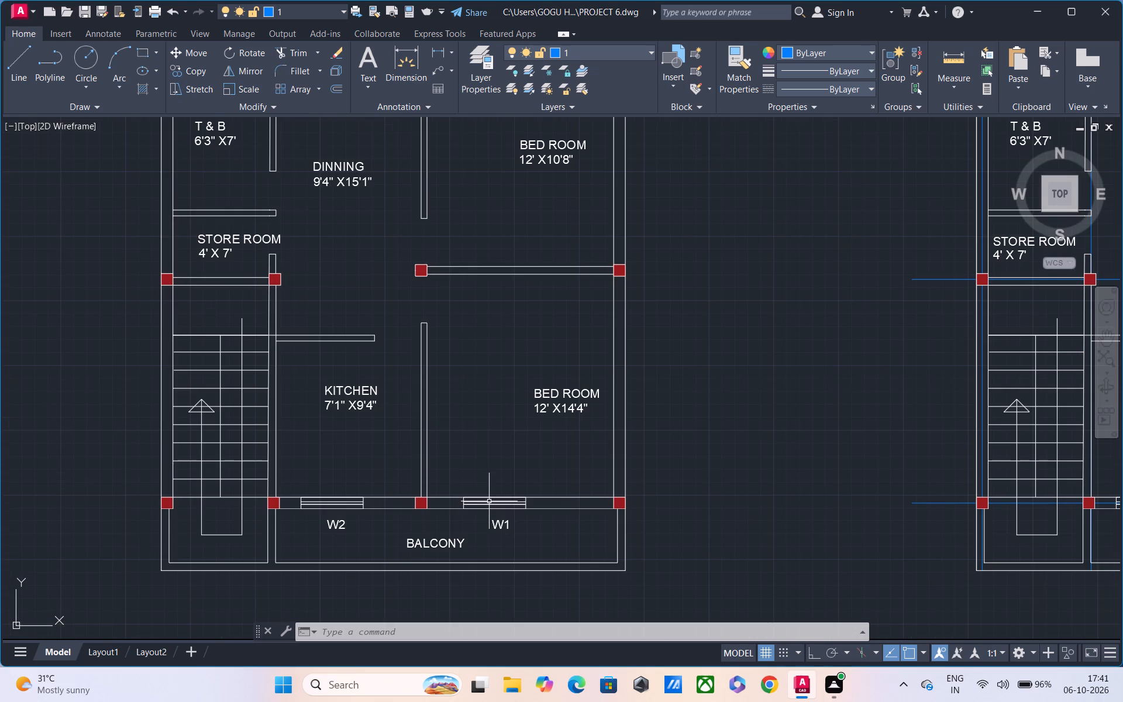
scroll(433, 510, up, 1)
scroll(433, 510, down, 1)
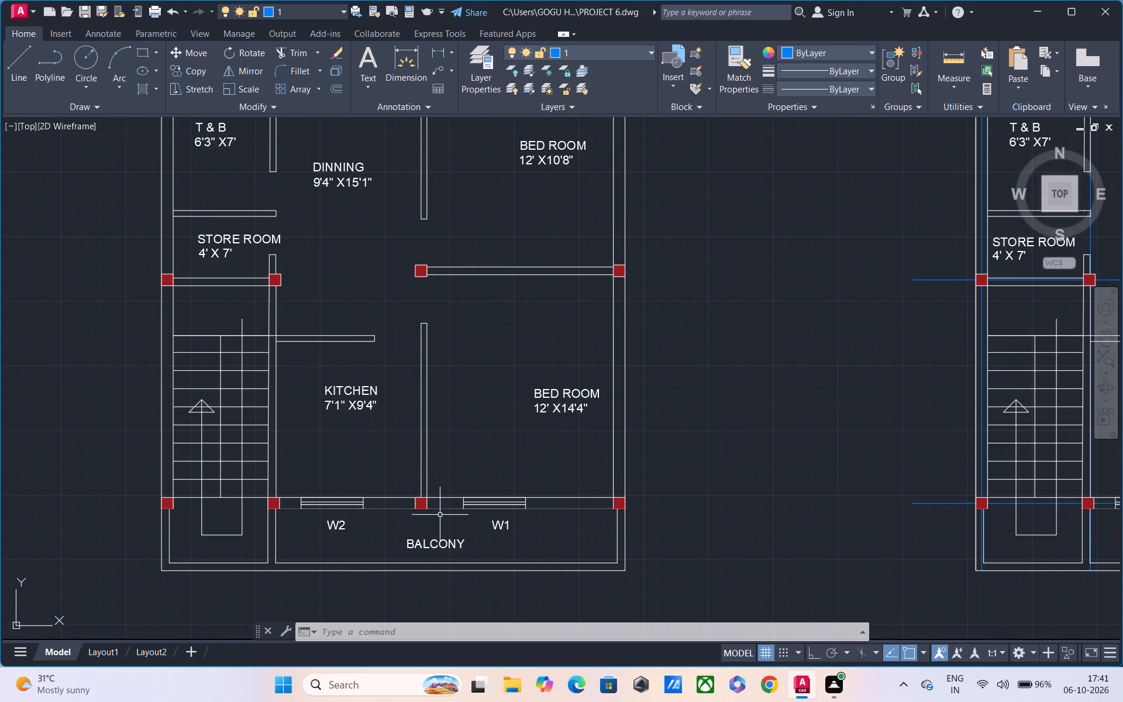
middle_click(445, 530)
scroll(451, 515, up, 3)
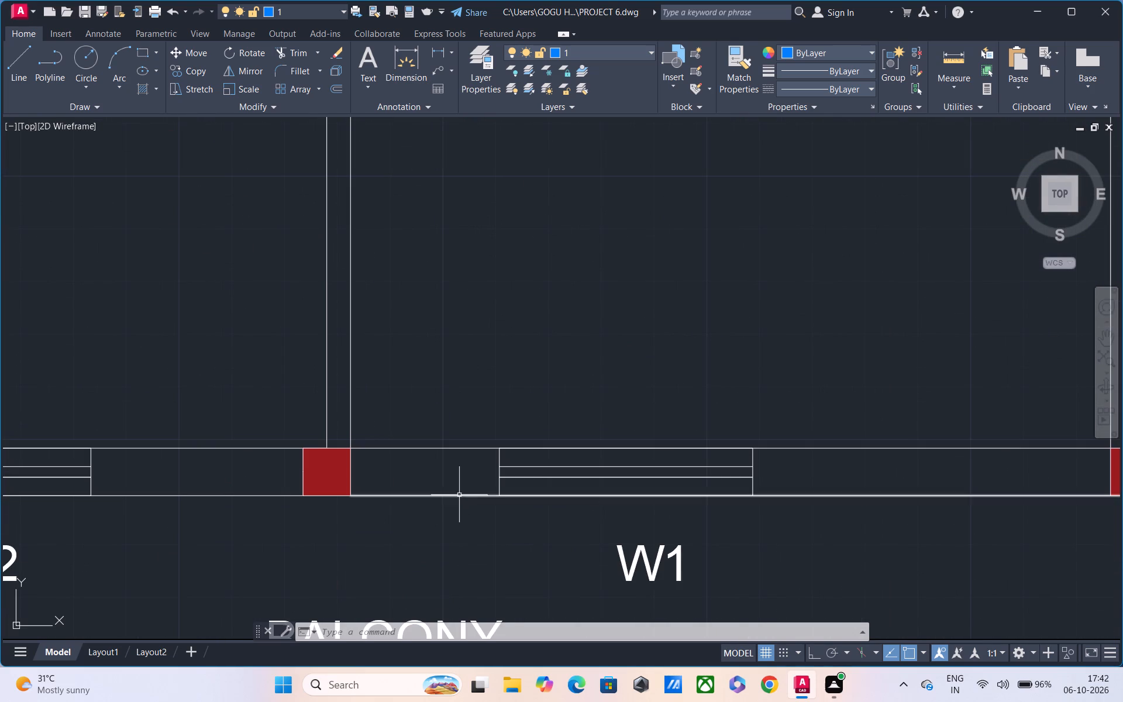
key(Escape)
scroll(459, 495, down, 2)
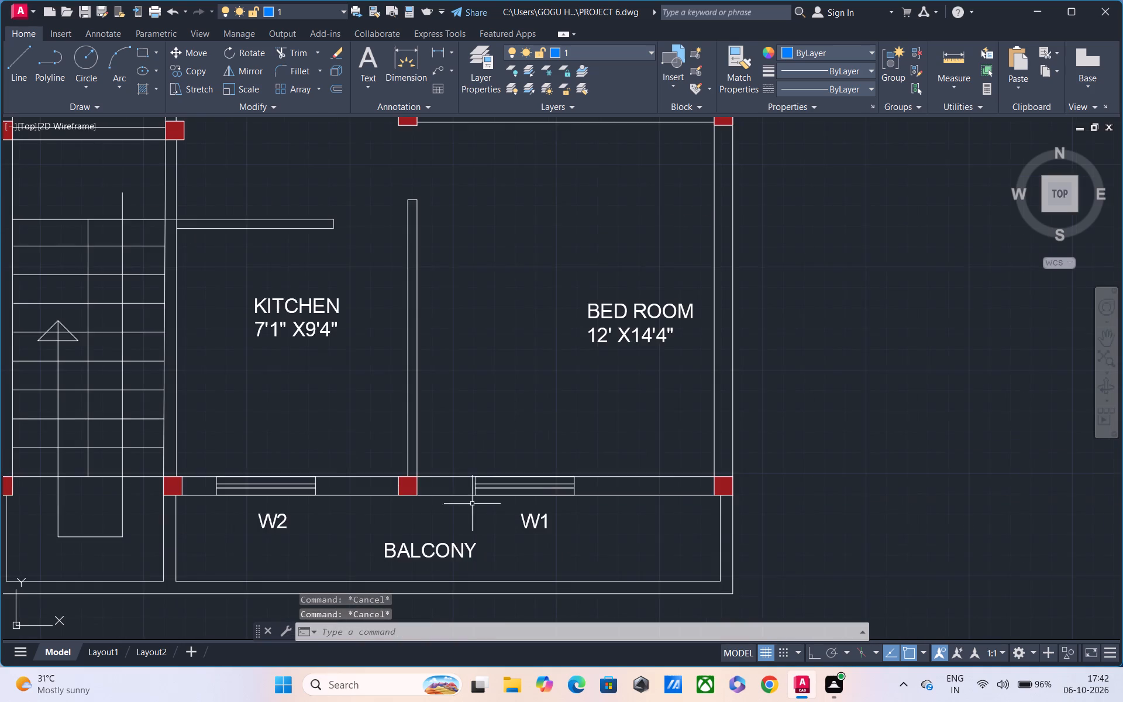
scroll(615, 467, down, 2)
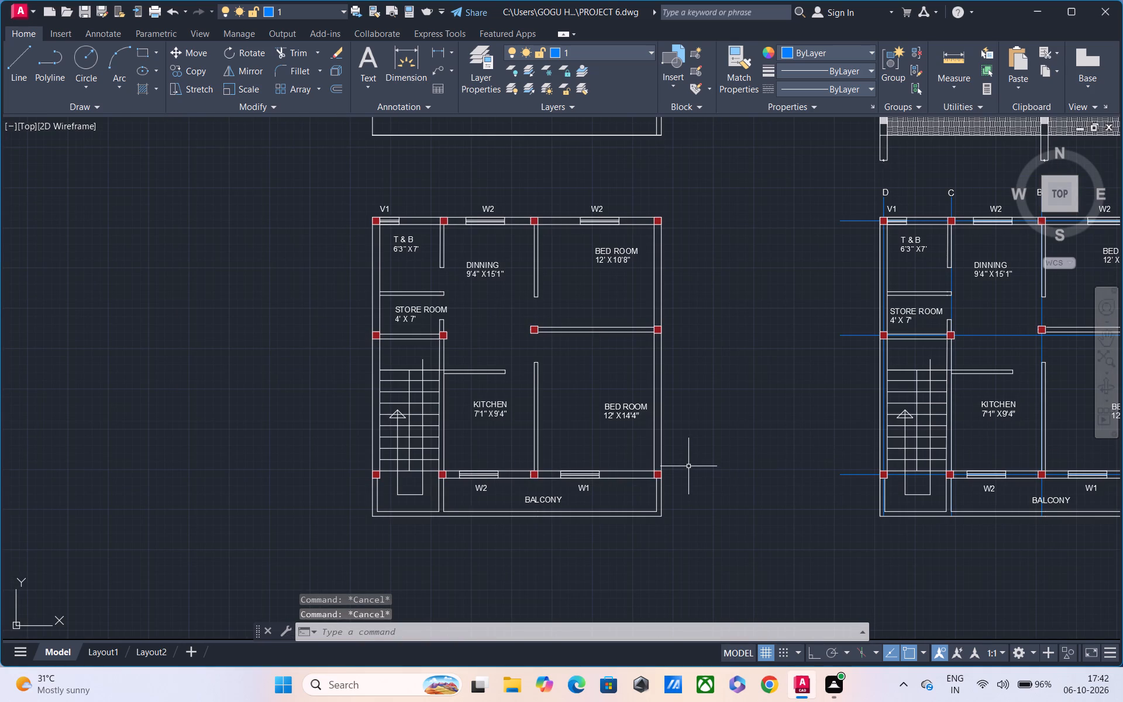
scroll(688, 467, down, 1)
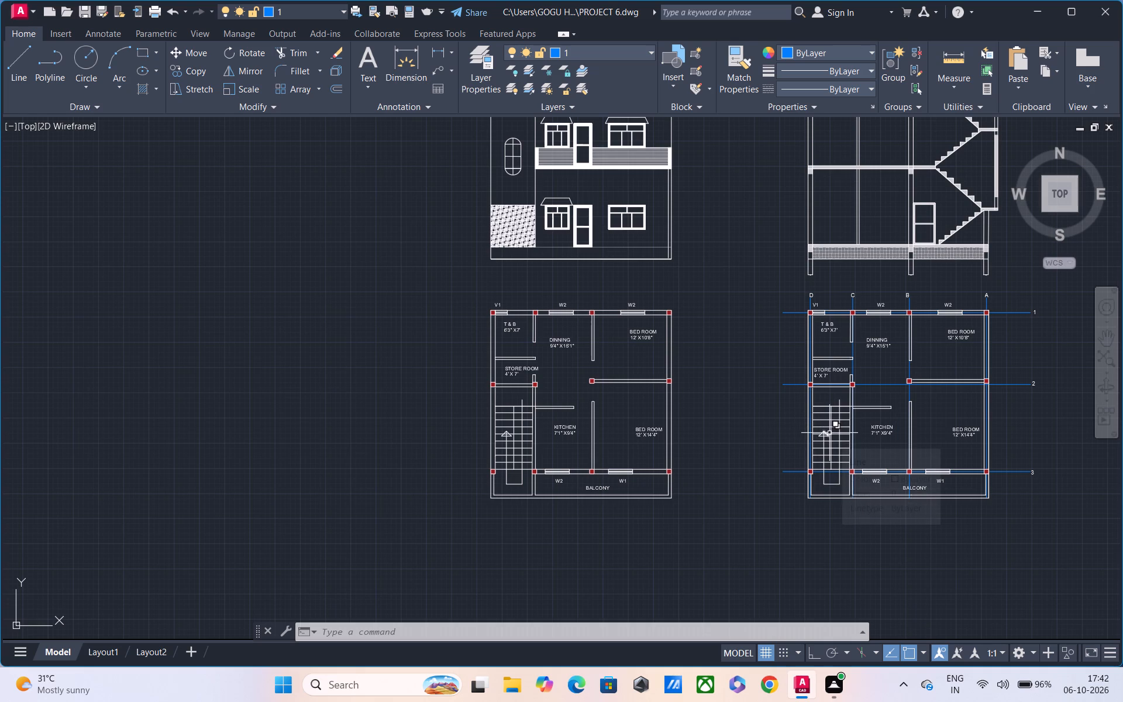
Trim away the stair treads between the outer wall and the middle stair line in the gridded floor plan.
scroll(829, 433, up, 3)
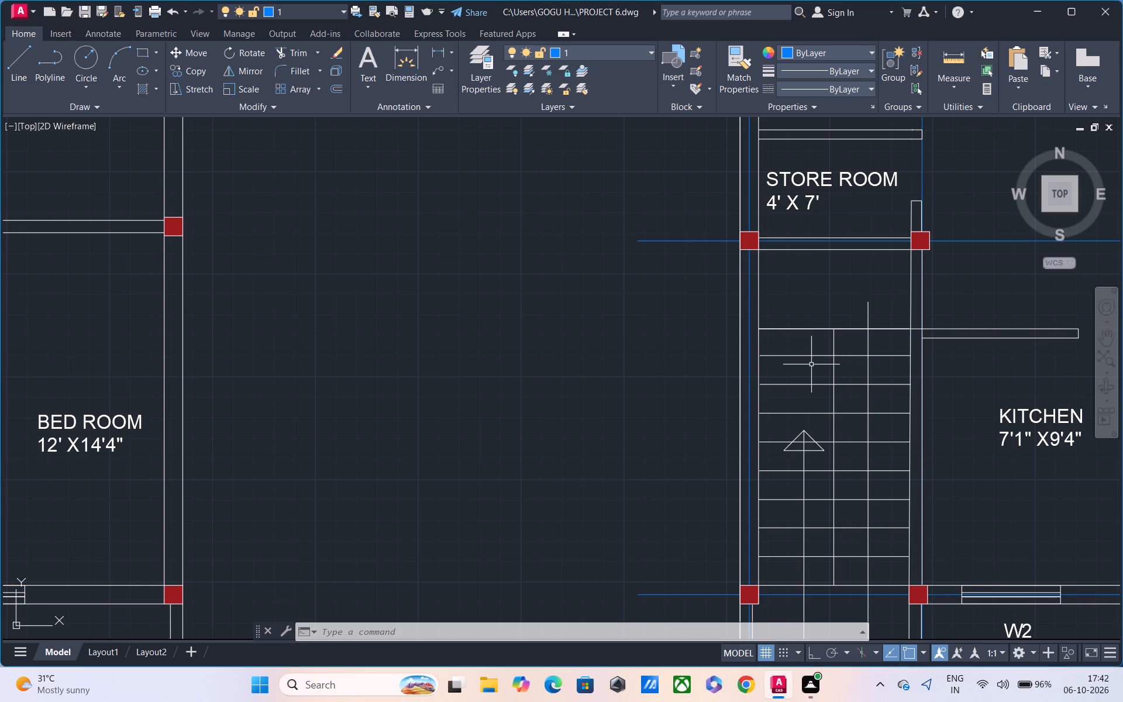
text(TRV)
key(BackSpace)
key(space)
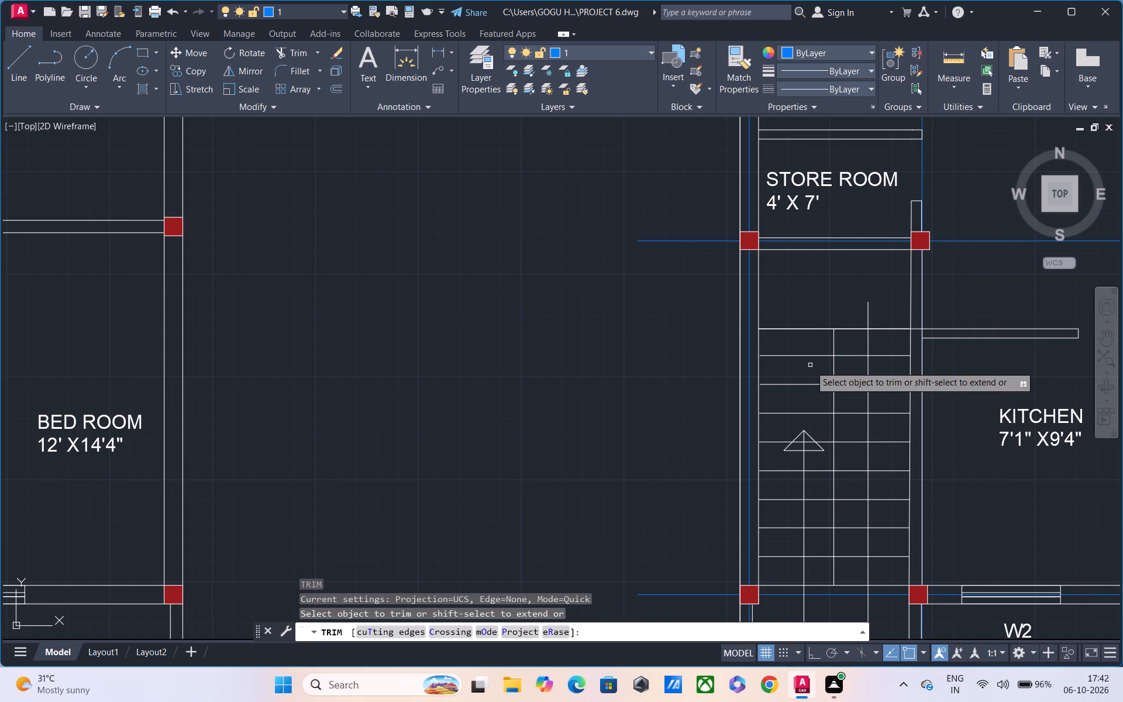
drag(811, 315, 797, 479)
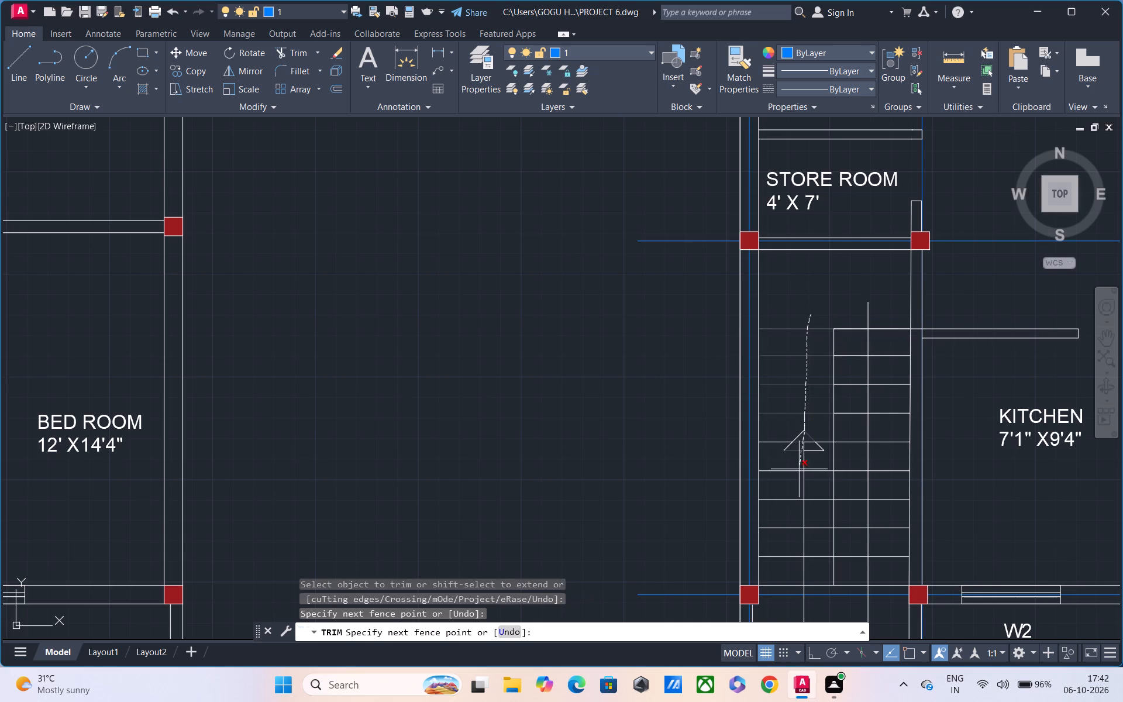
drag(797, 479, 790, 577)
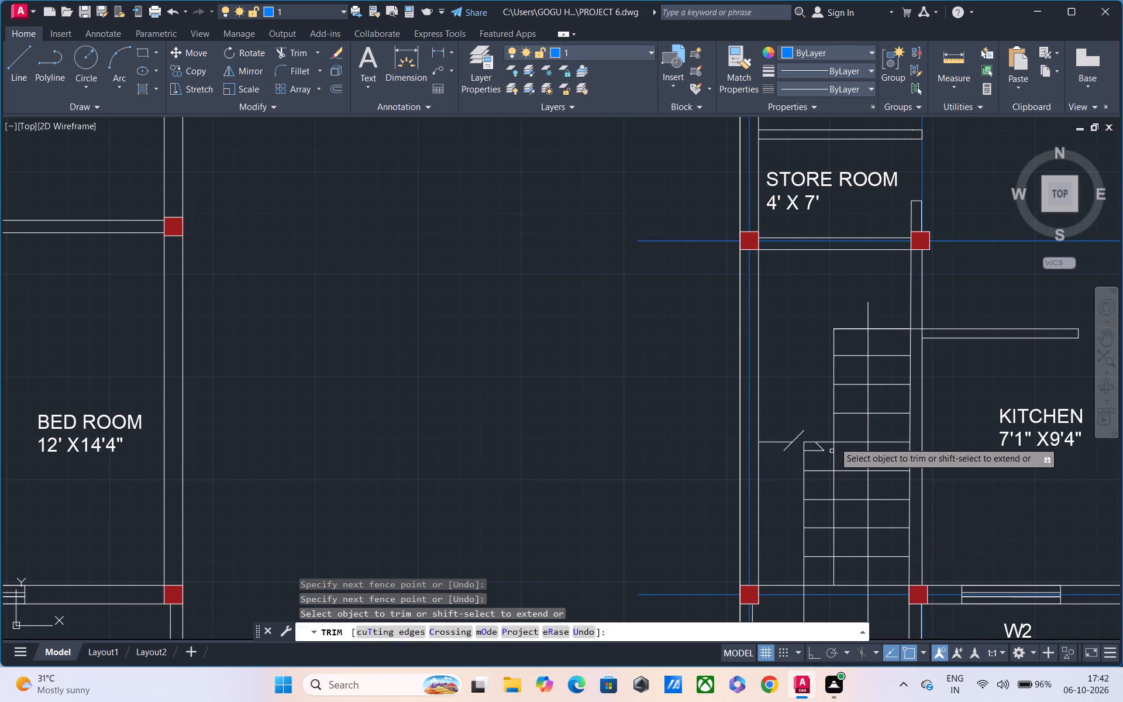
drag(826, 429, 819, 536)
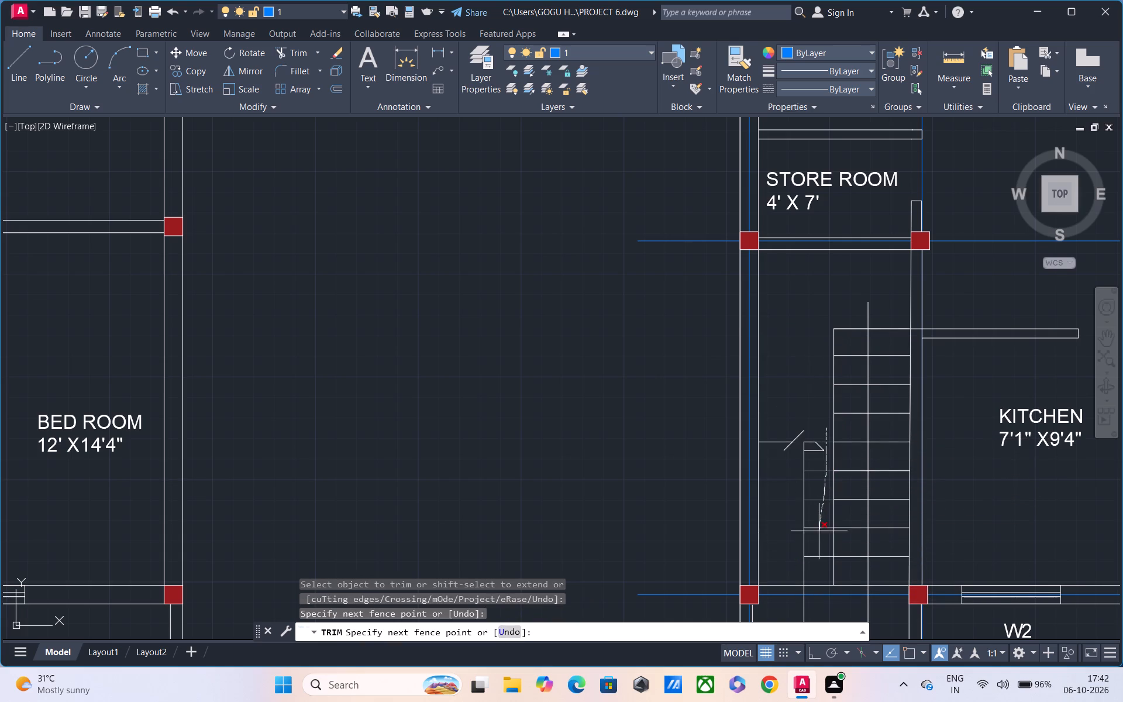
drag(819, 536, 818, 565)
drag(786, 435, 780, 464)
key(Escape)
Erase the upward stair direction line and all its arrowhead lines beside the trimmed treads in the gridded floor plan.
click(804, 459)
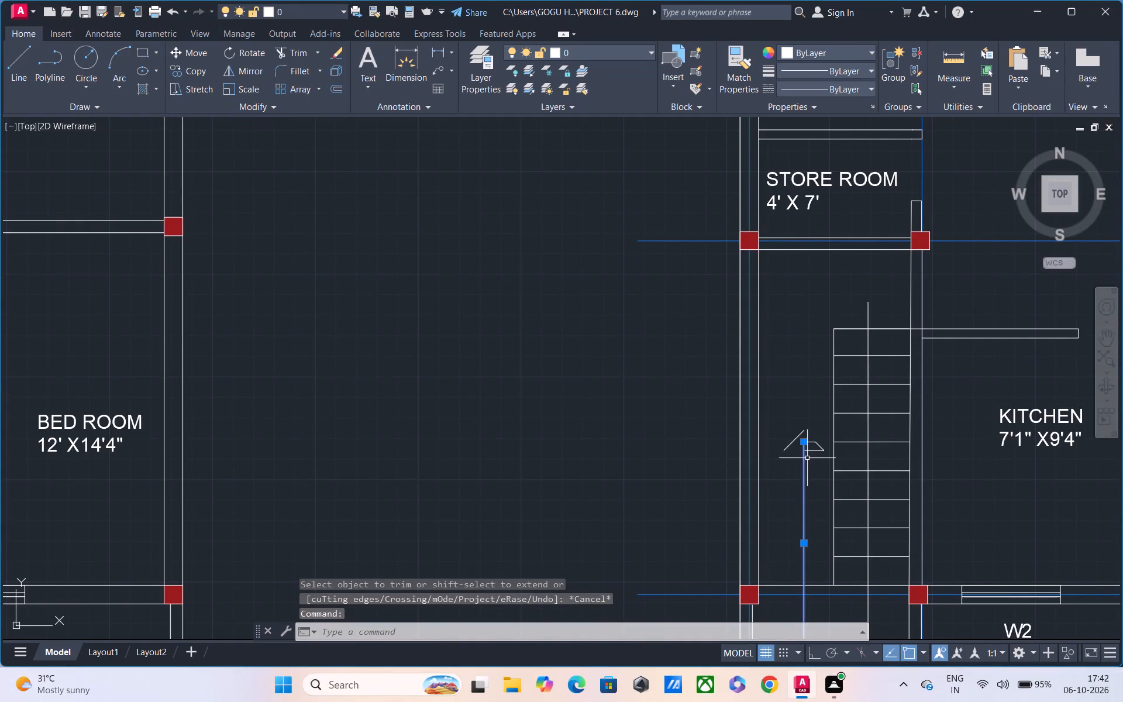
key(Delete)
click(783, 431)
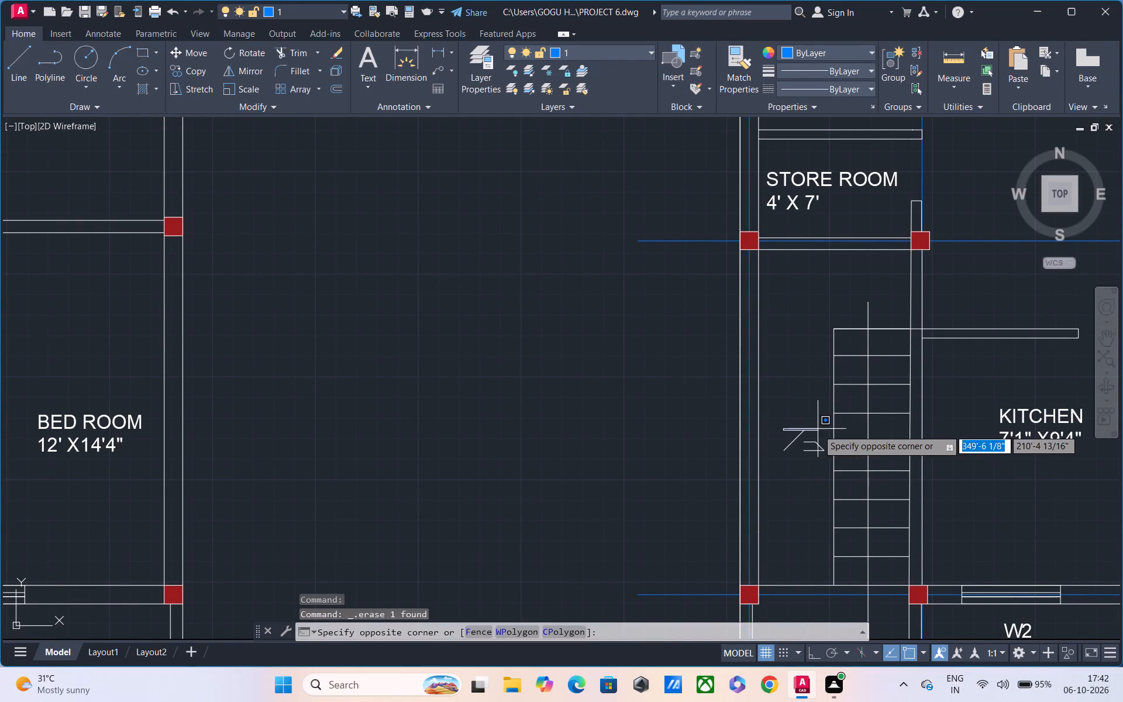
click(821, 472)
key(Delete)
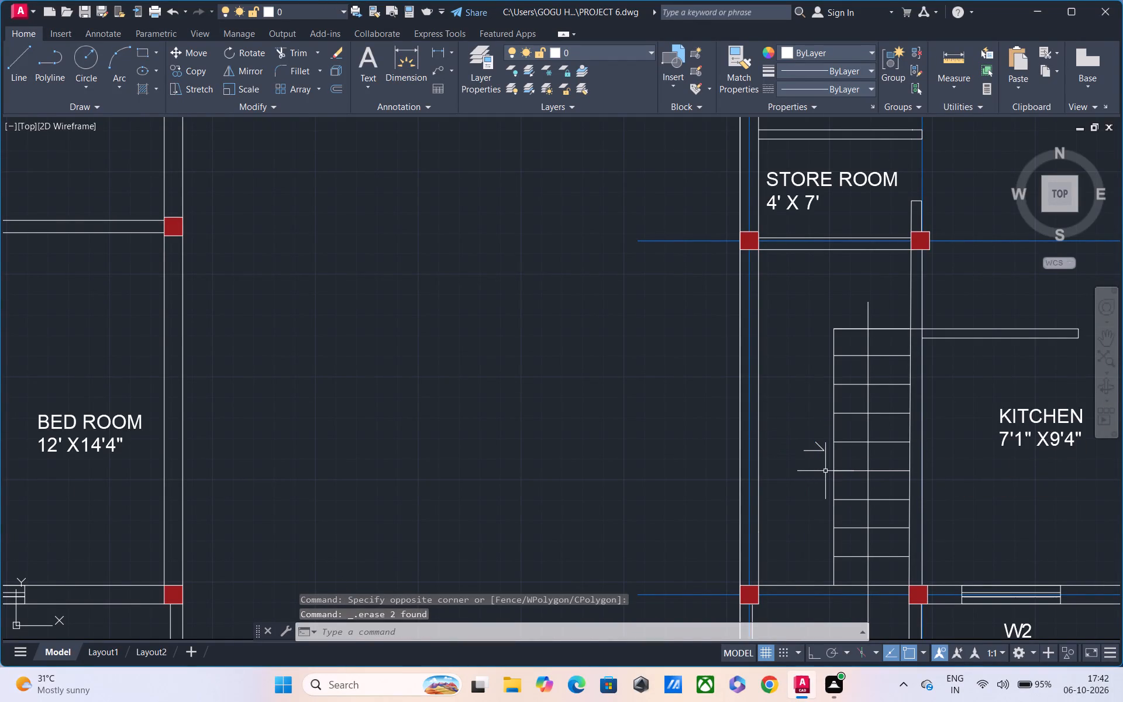
click(820, 449)
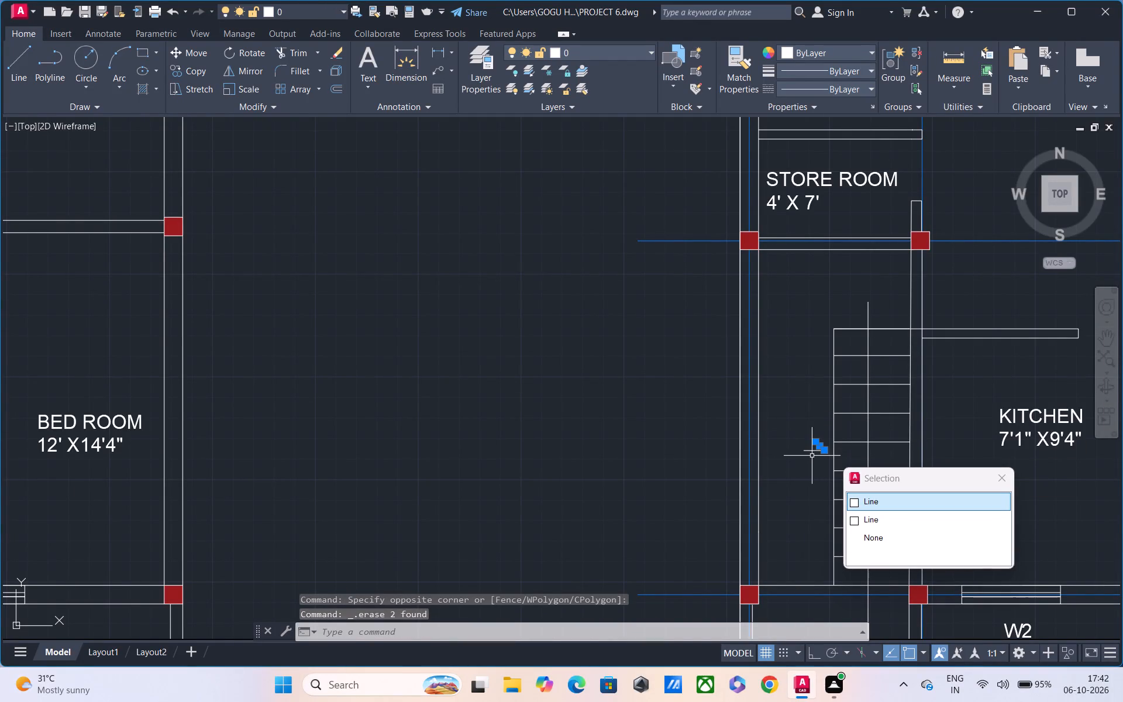
key(Delete)
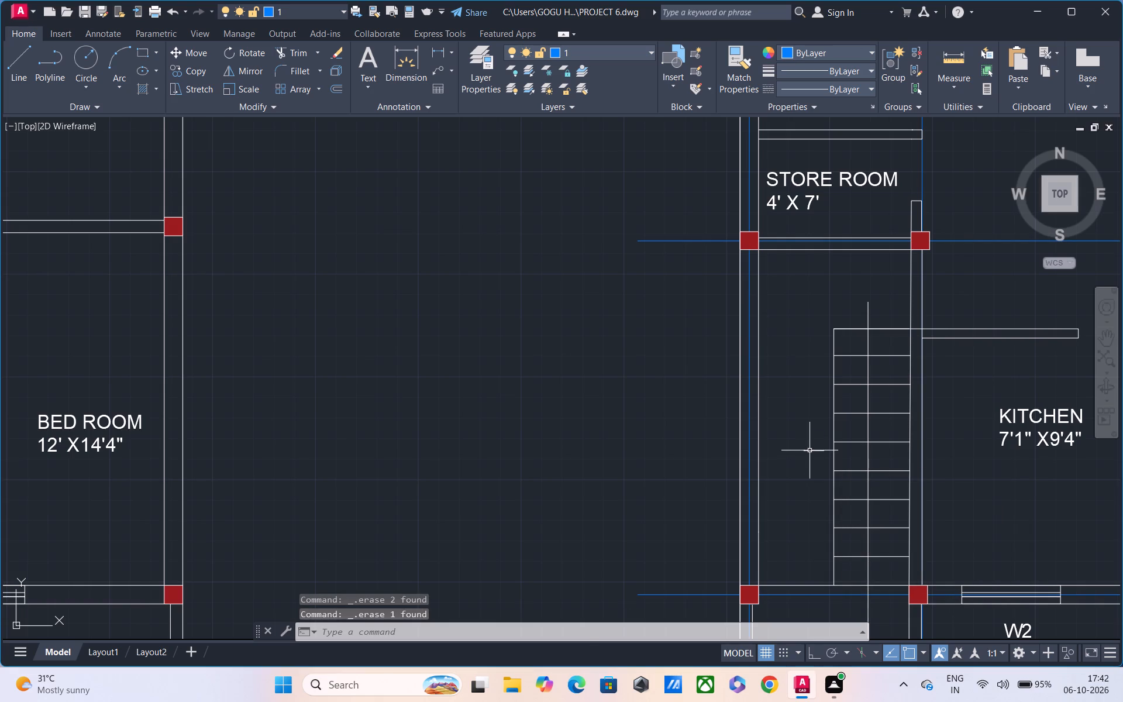
click(795, 433)
click(819, 462)
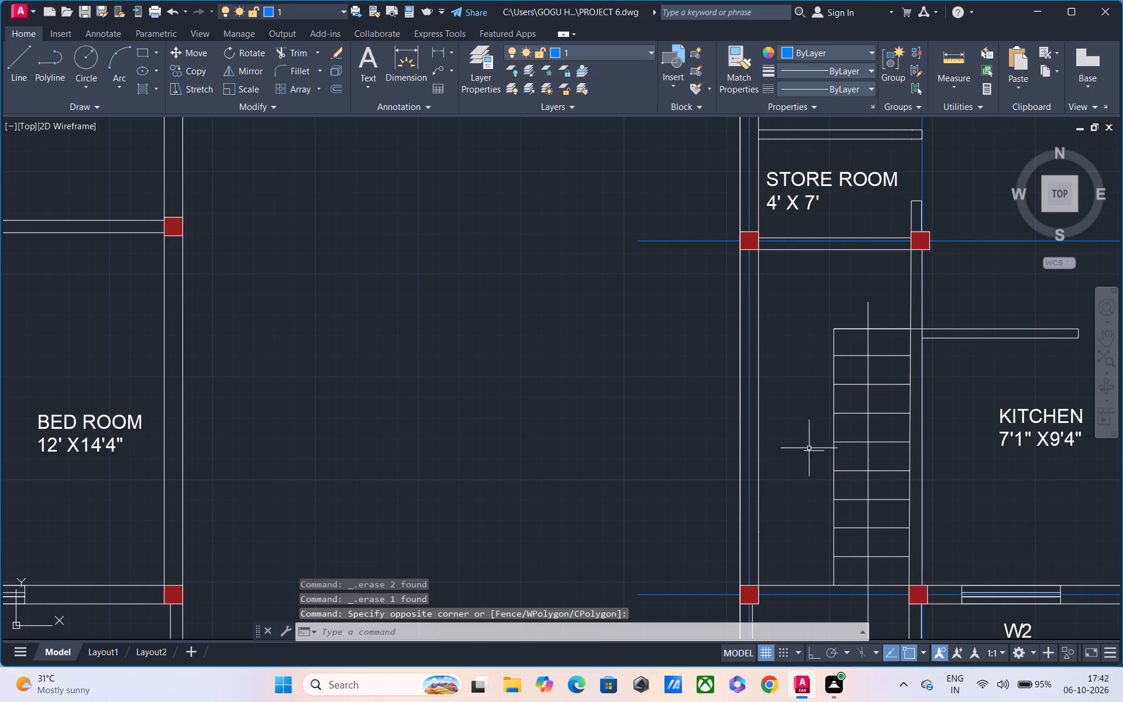
drag(776, 424, 787, 435)
click(829, 465)
key(Delete)
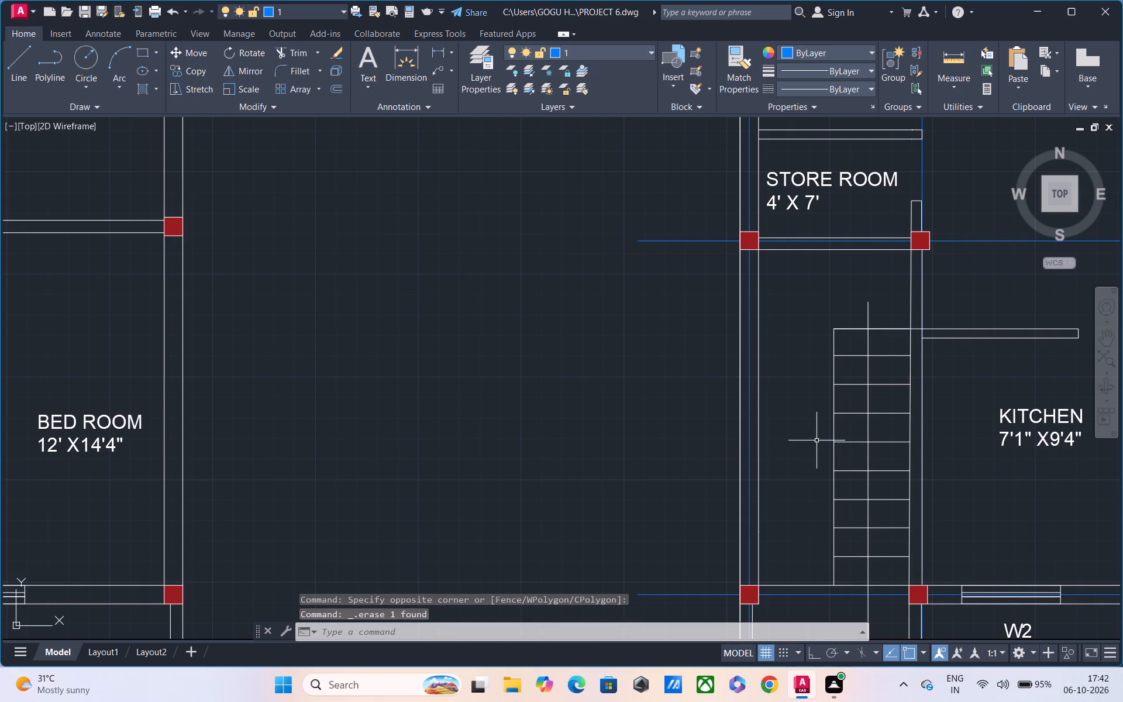
Erase the short horizontal line joining the foot of the stair direction lines in the gridded floor plan.
scroll(814, 445, down, 1)
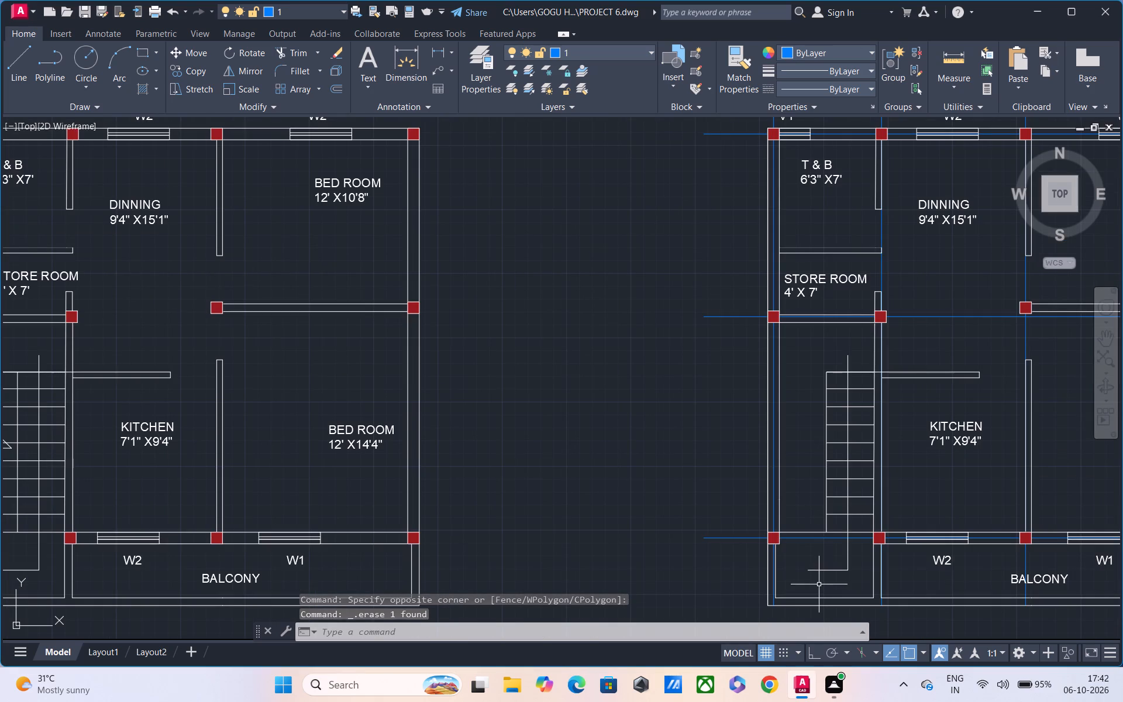
click(827, 568)
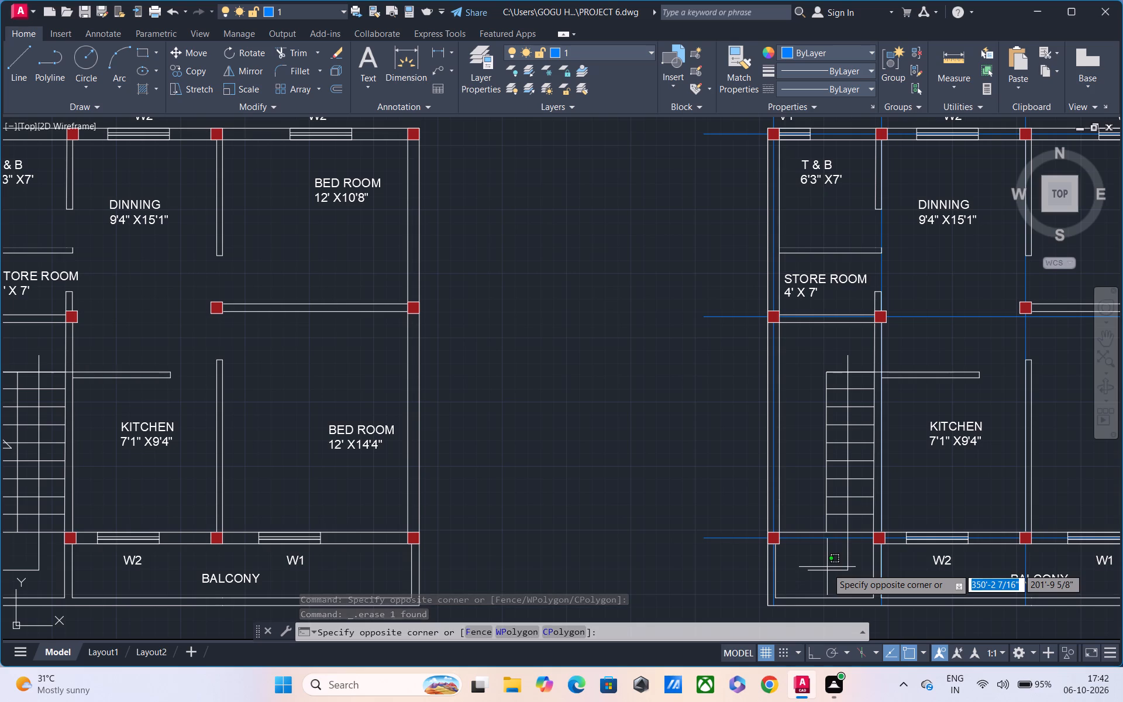
click(835, 569)
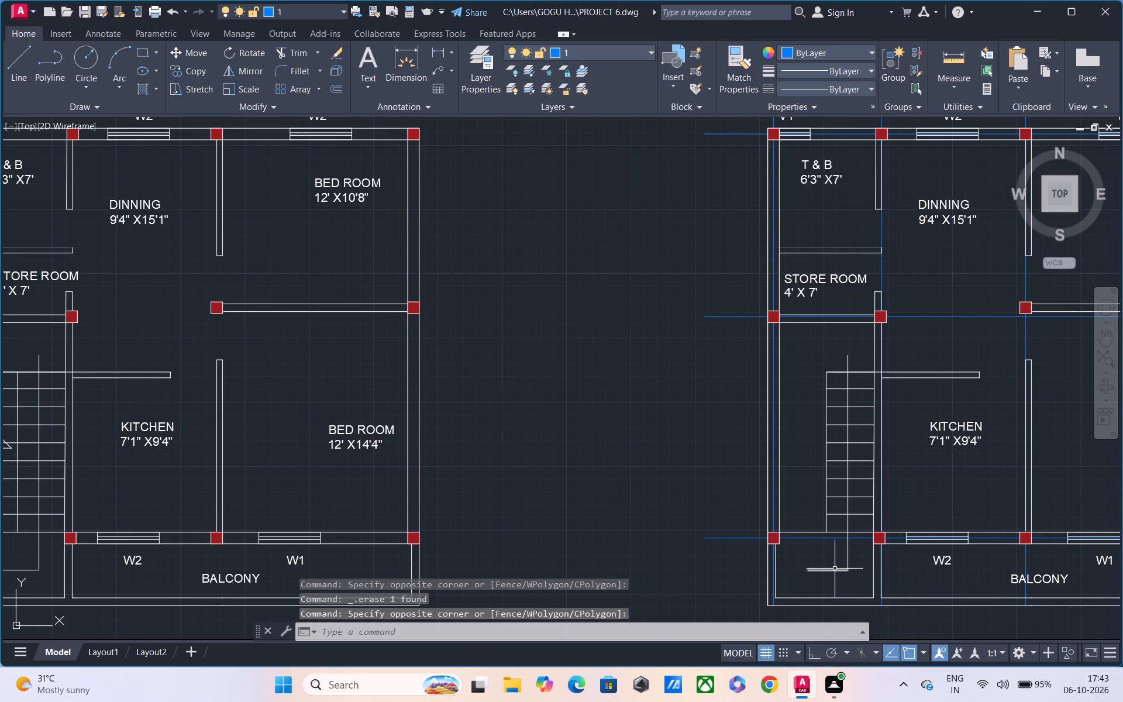
click(835, 570)
key(Delete)
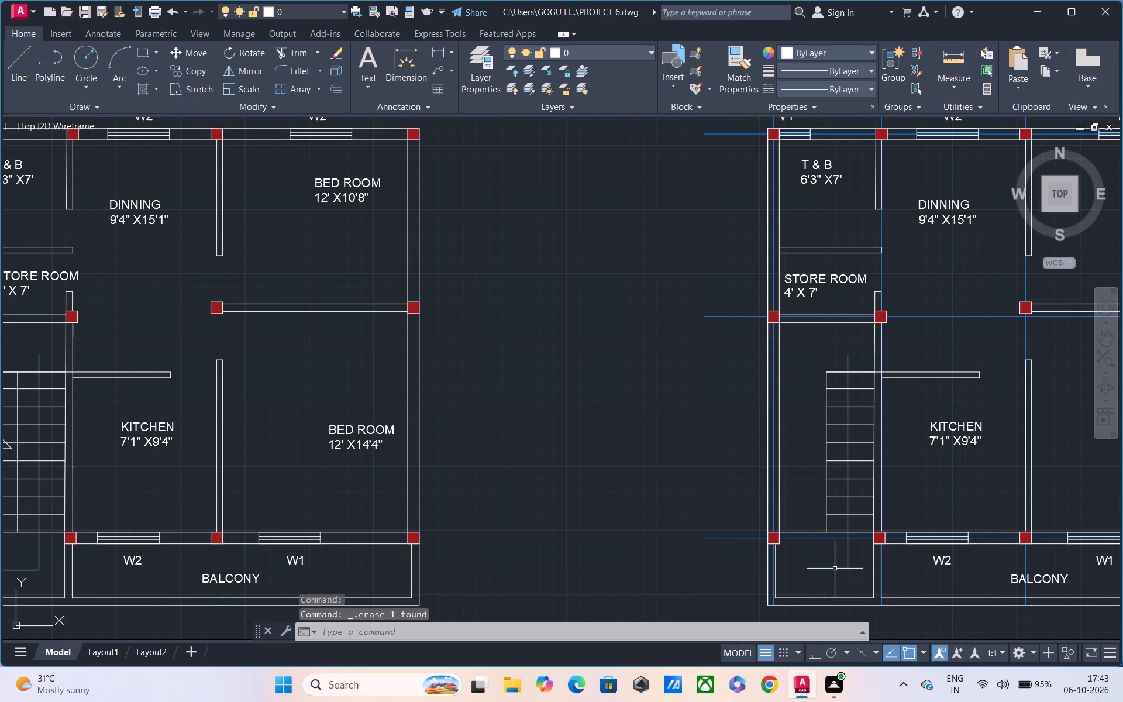
With polar tracking on, draw a downward triangular arrowhead at the lower end of the remaining stair direction line in the gridded plan.
key(l)
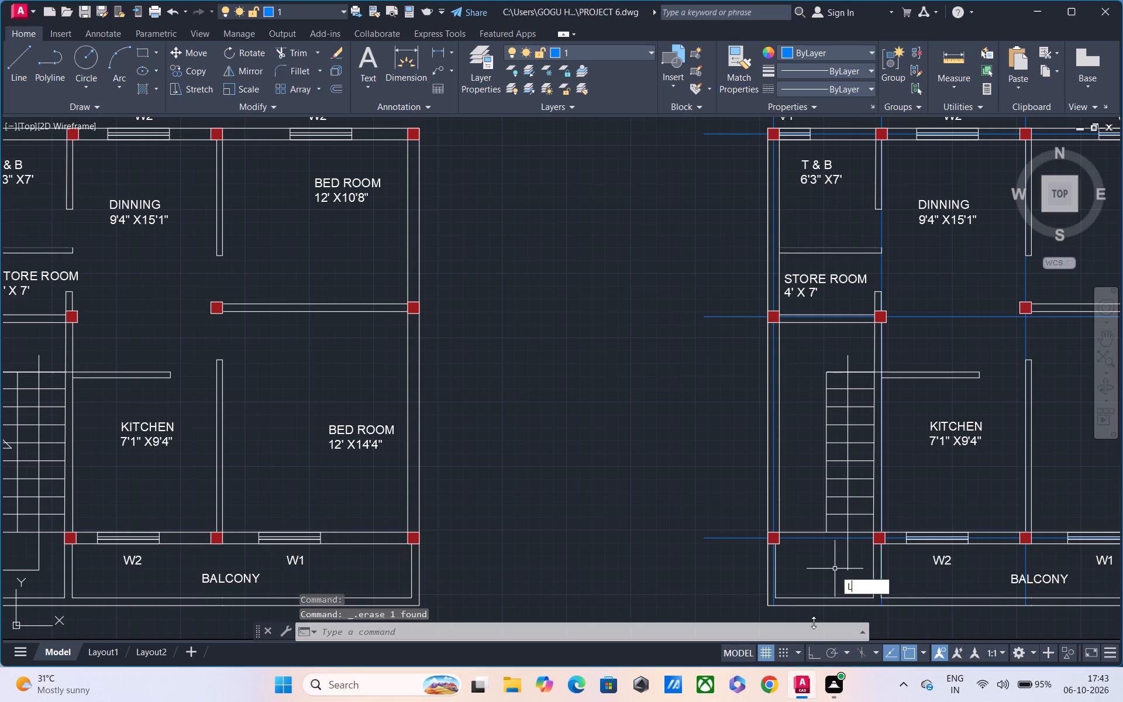
click(834, 650)
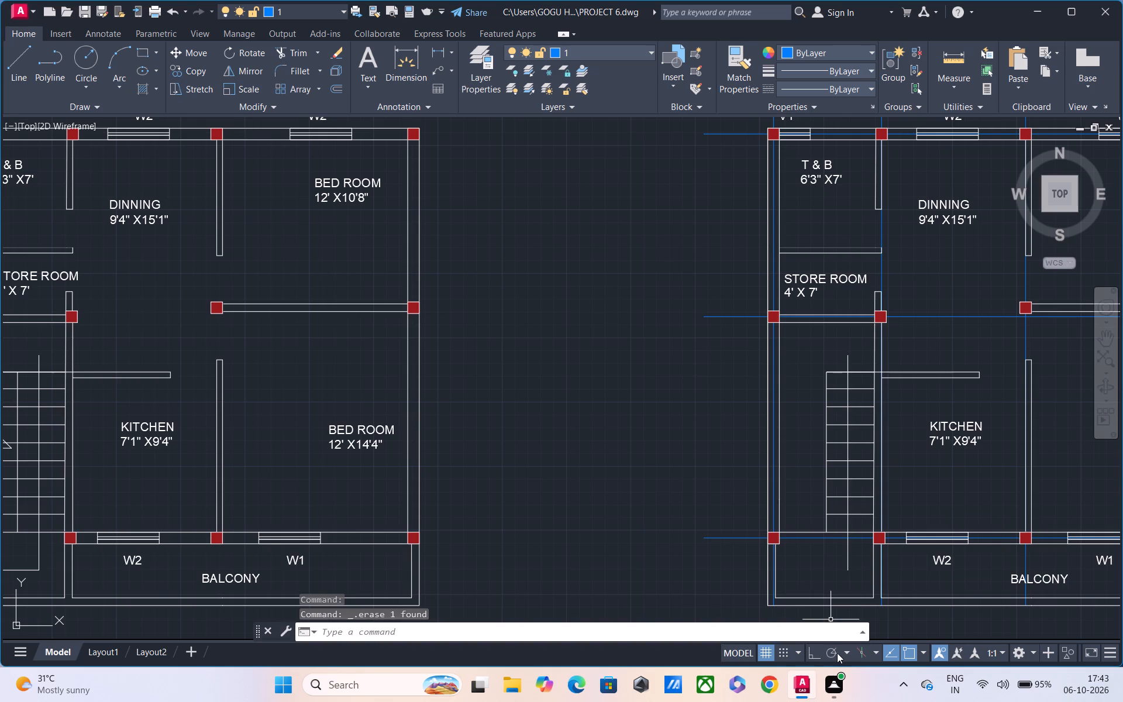
click(837, 653)
click(848, 567)
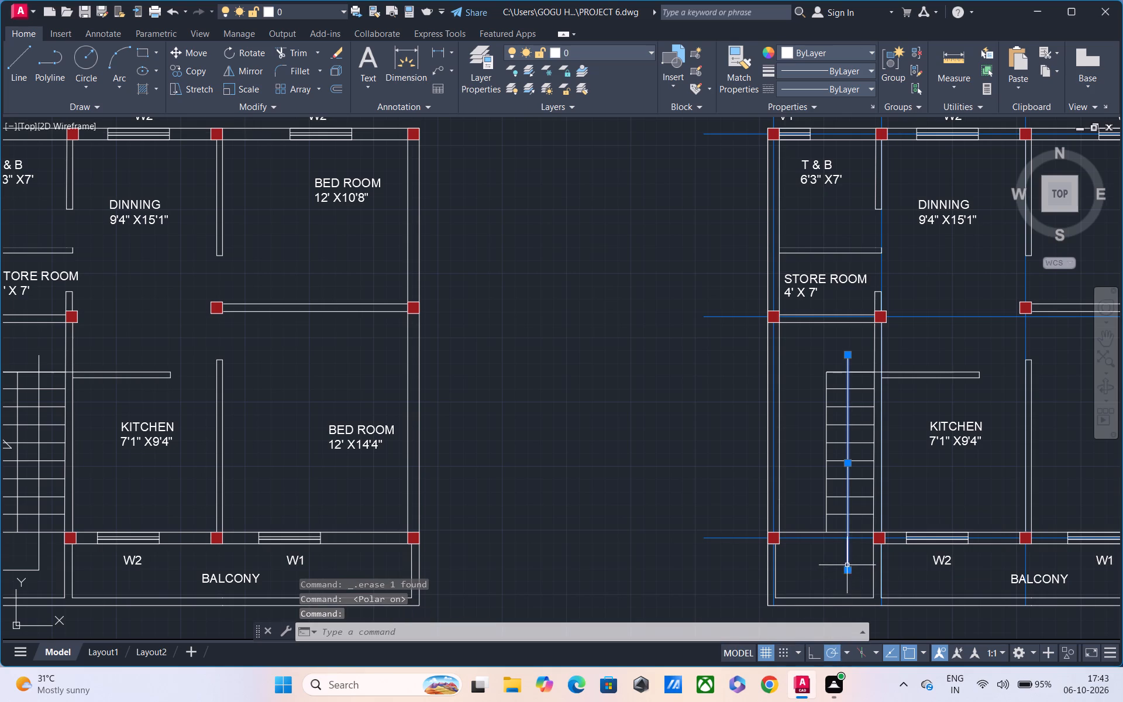
key(Escape)
text(L)
key(space)
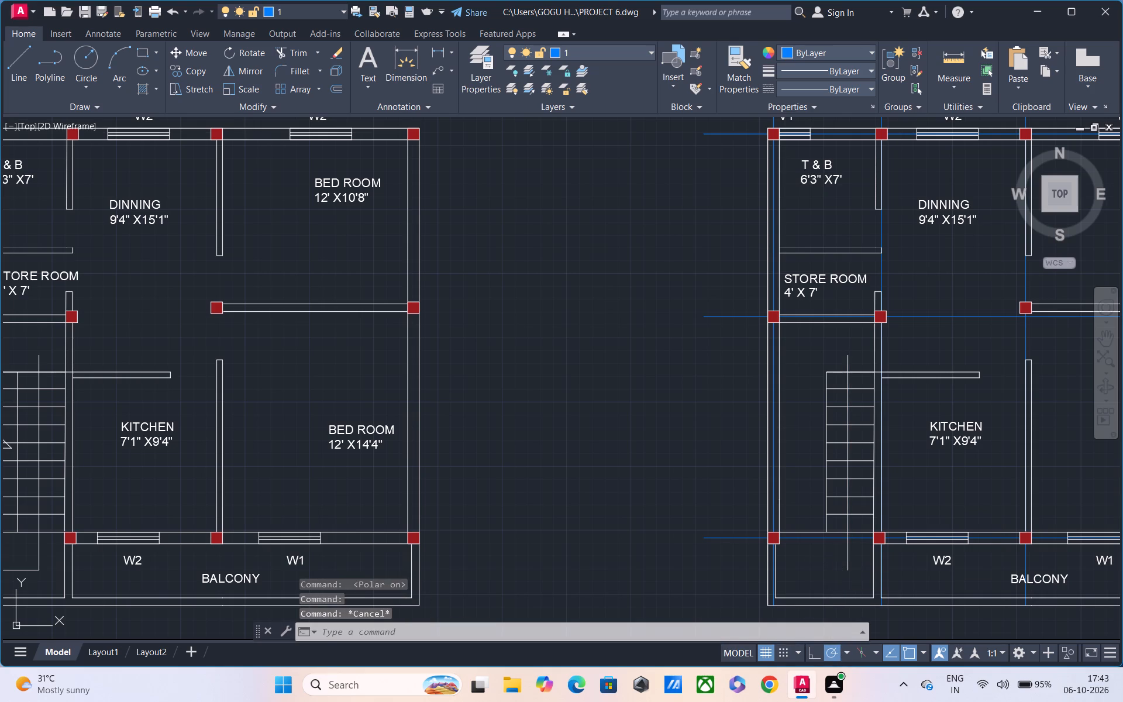
click(846, 565)
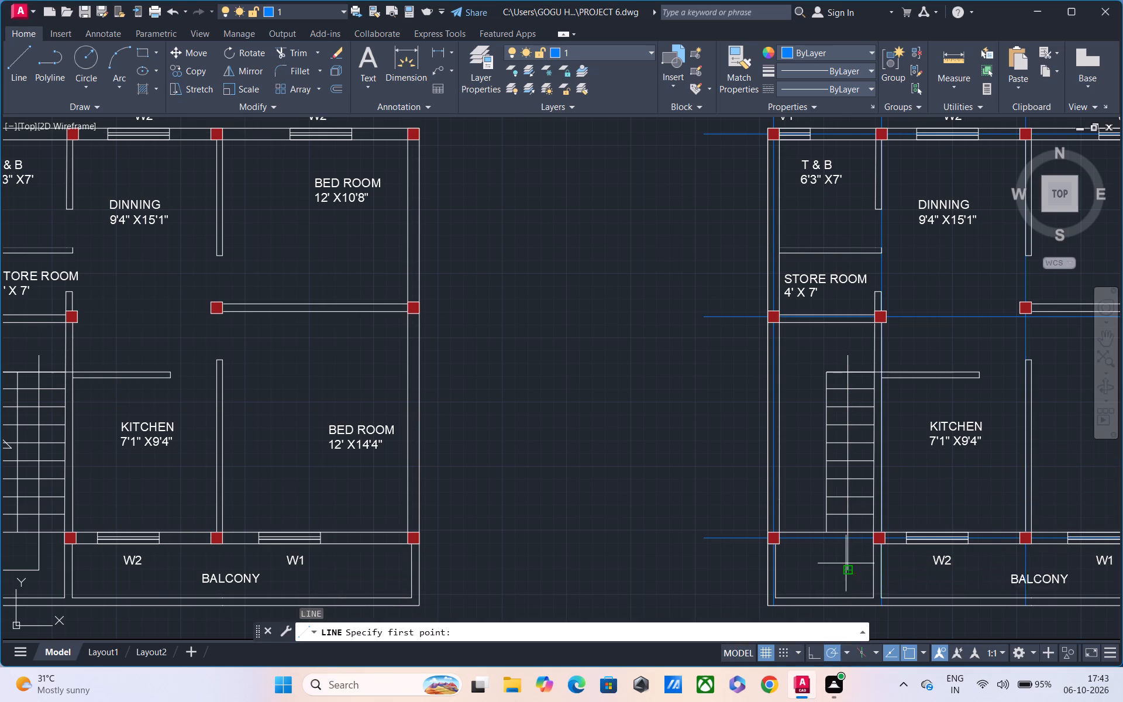
click(835, 556)
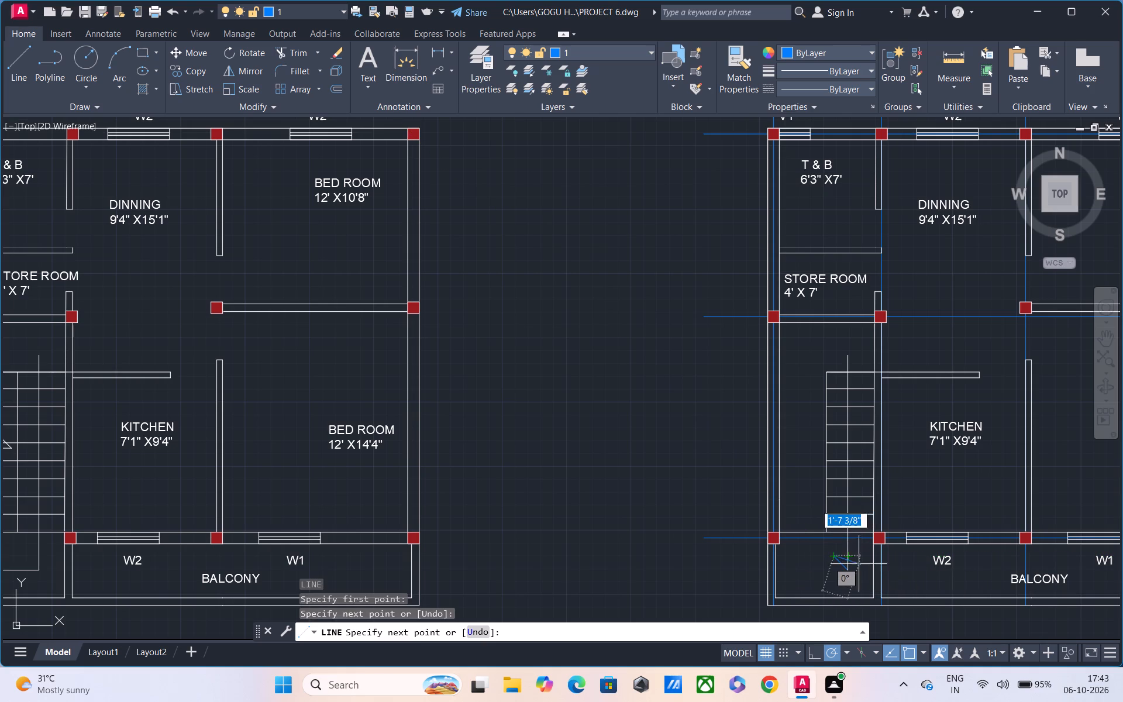
click(863, 555)
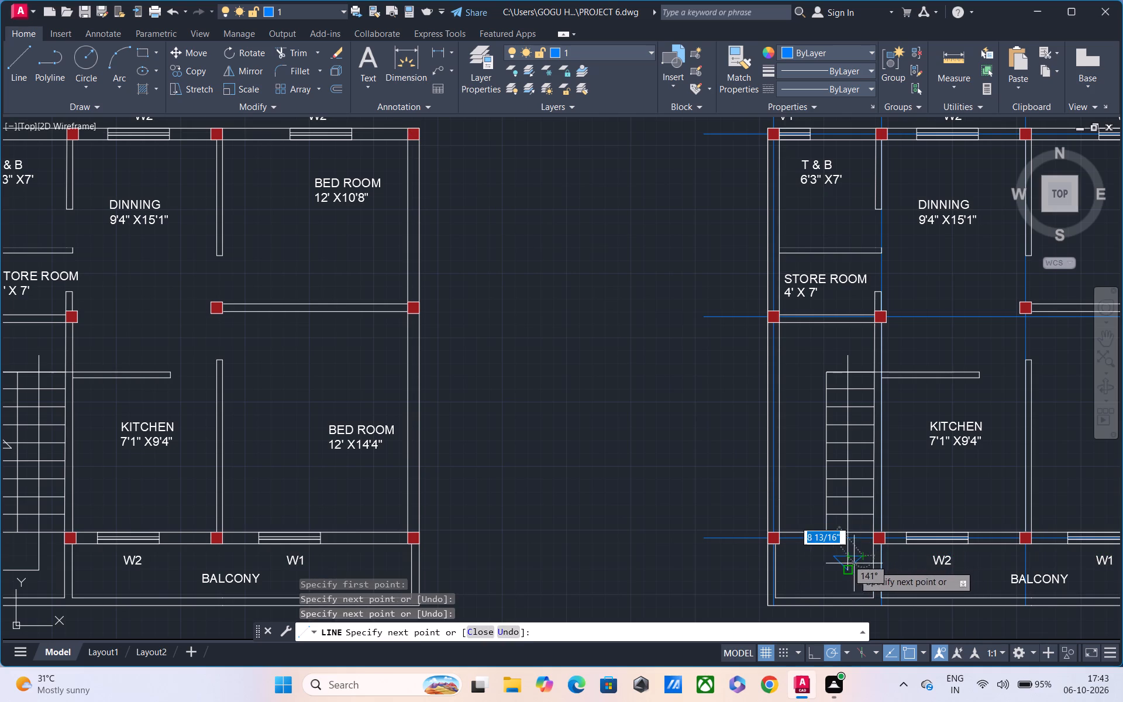
click(852, 567)
key(Escape)
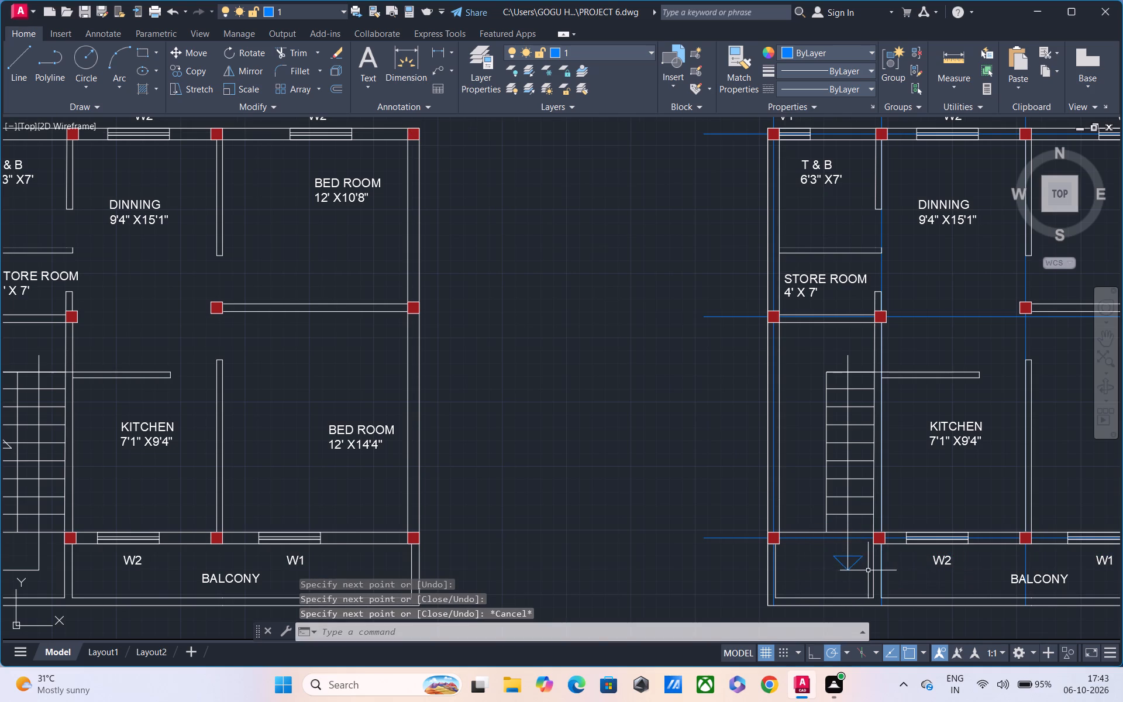
Draw a 9" vertical line across the balcony wall between the middle column and window W1 in the original floor plan.
scroll(869, 572, down, 1)
middle_drag(735, 555, 679, 480)
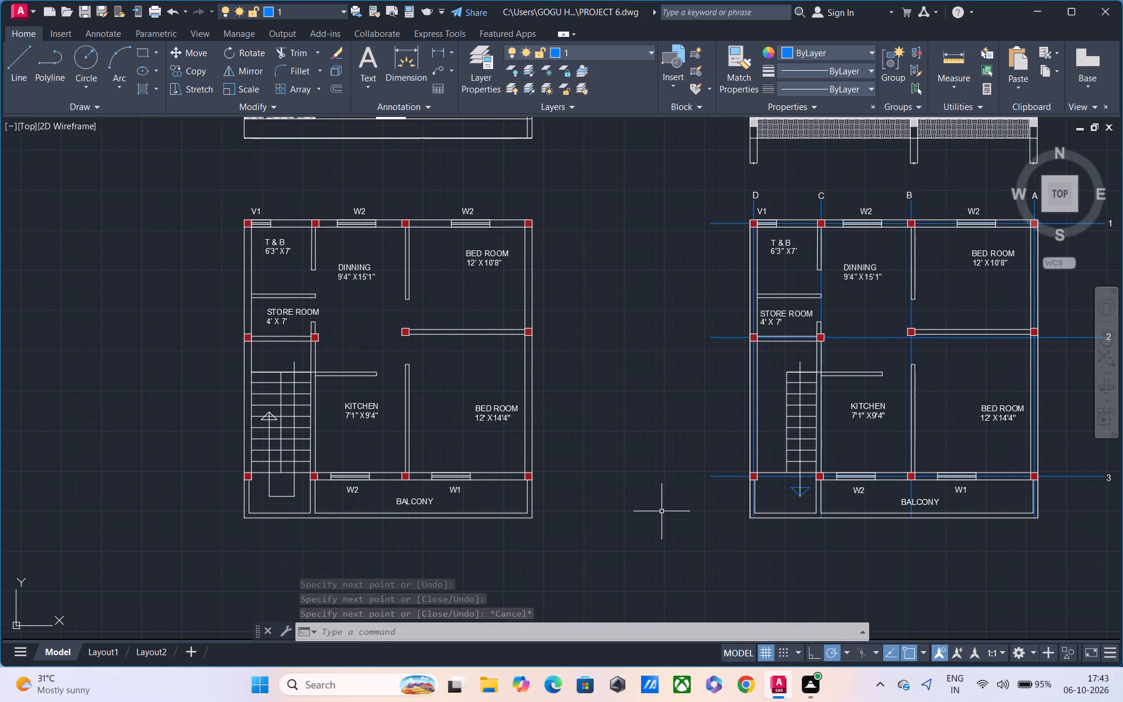
middle_drag(665, 516, 733, 519)
scroll(733, 519, down, 1)
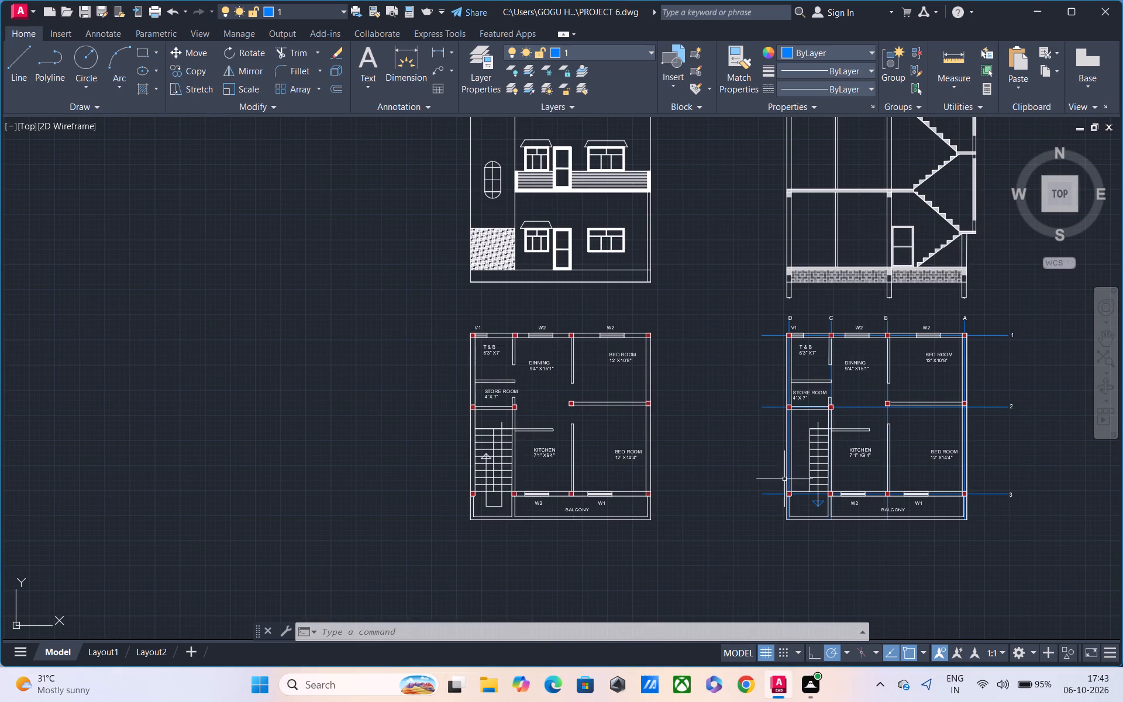
scroll(529, 466, up, 1)
middle_drag(607, 495, 587, 424)
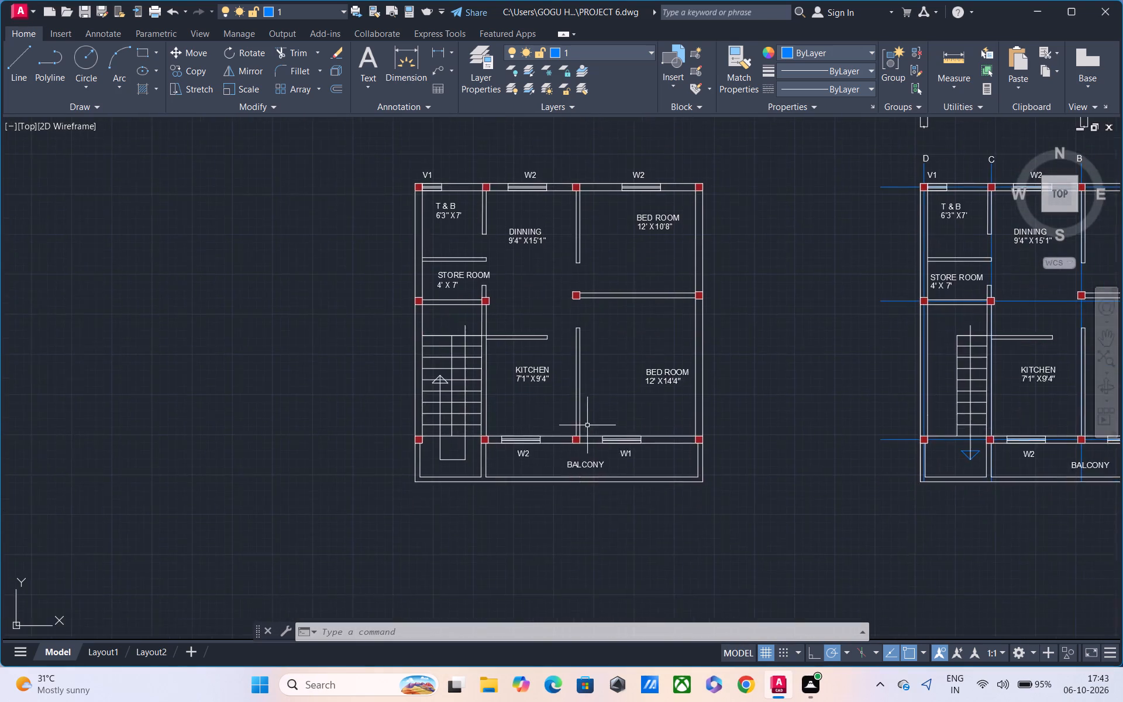
scroll(588, 436, up, 5)
text(L)
key(space)
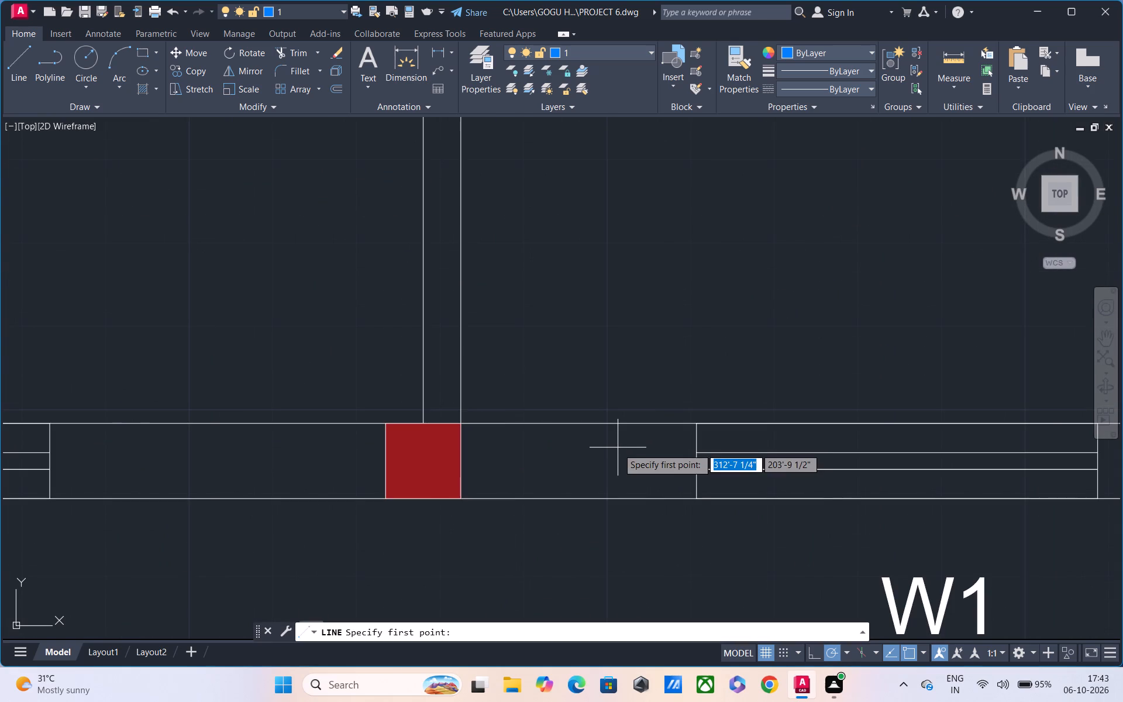
click(674, 423)
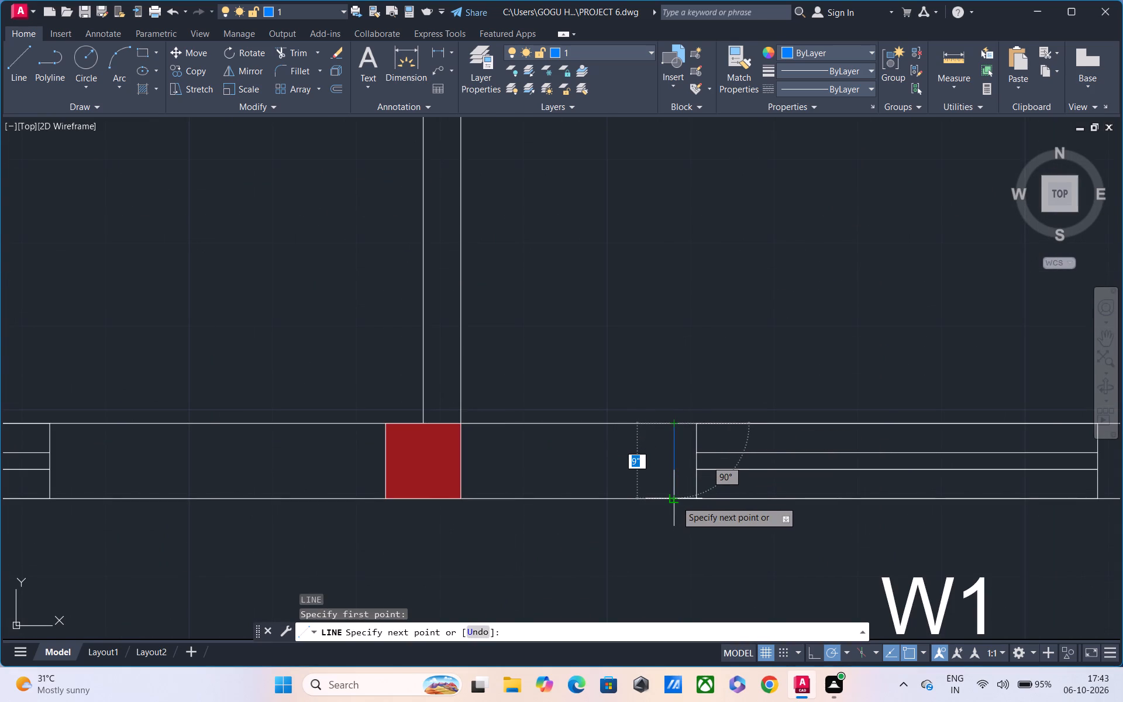
click(676, 501)
key(Escape)
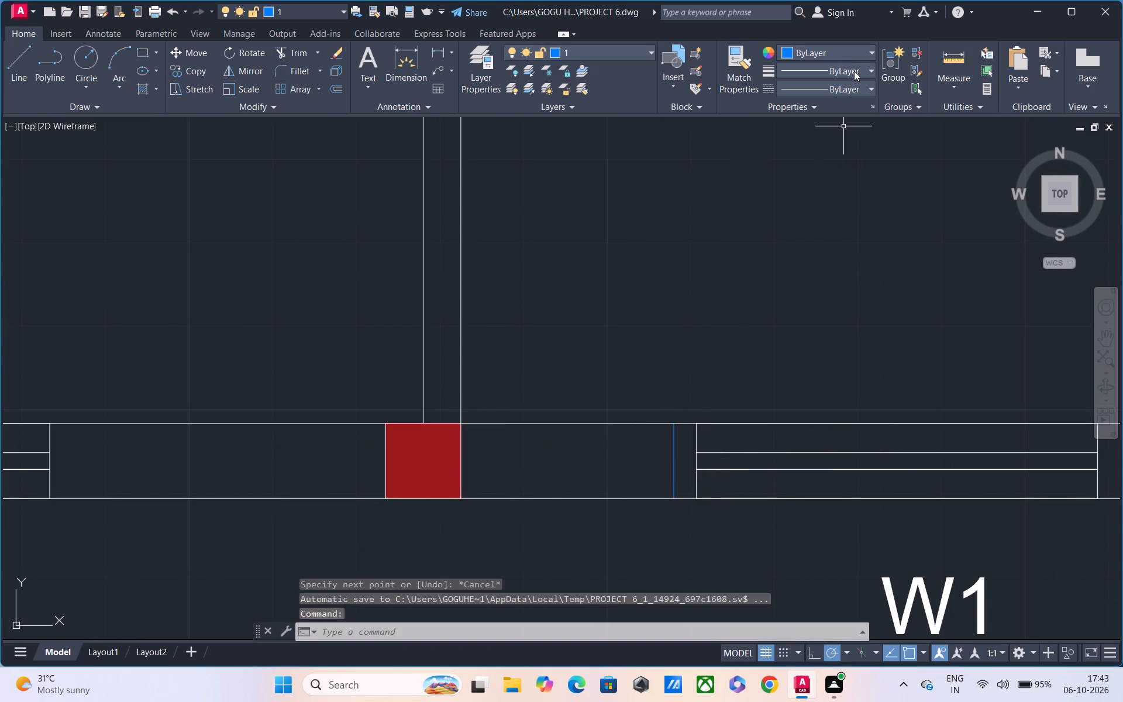
Move the new line across the wall beside window W1 to layer 0.
click(674, 465)
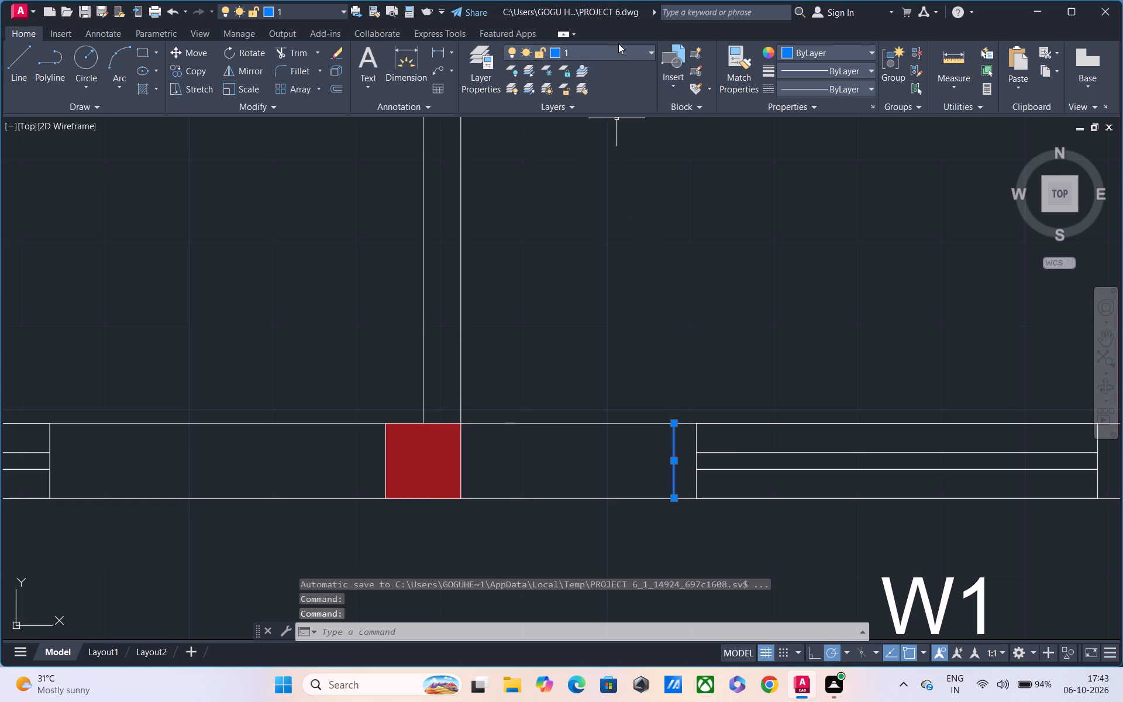
click(622, 49)
click(612, 73)
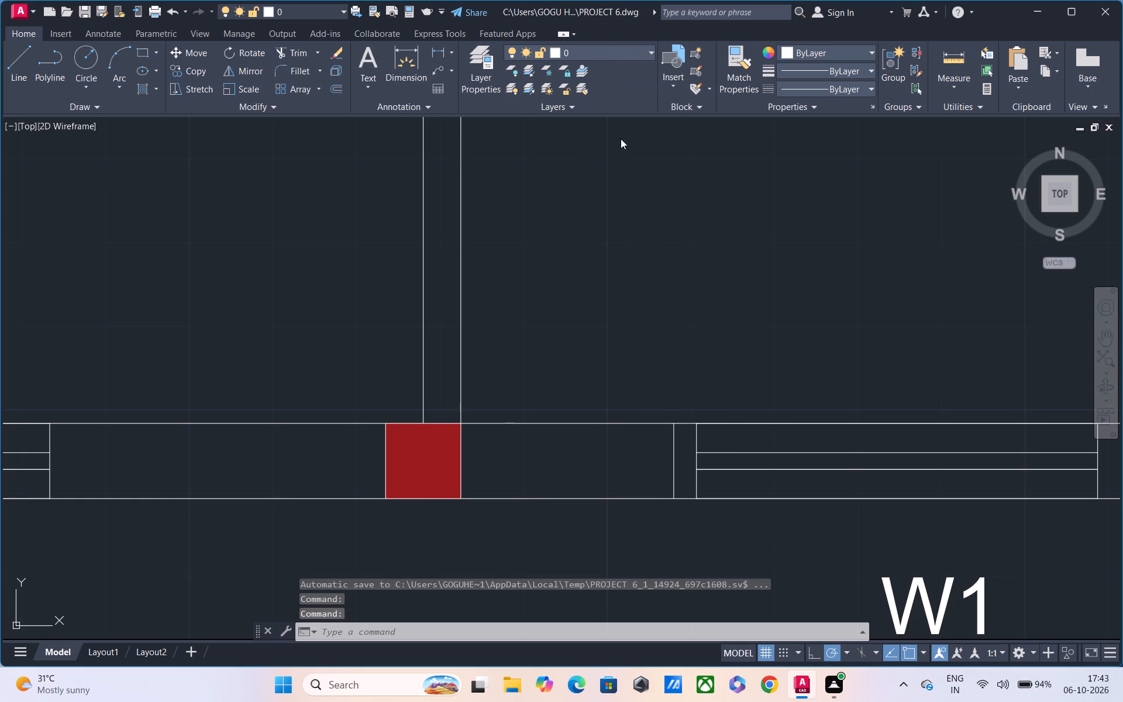
key(Escape)
Trim both balcony wall lines between the middle column and the new line beside window W1 to open a doorway.
text(TR)
key(space)
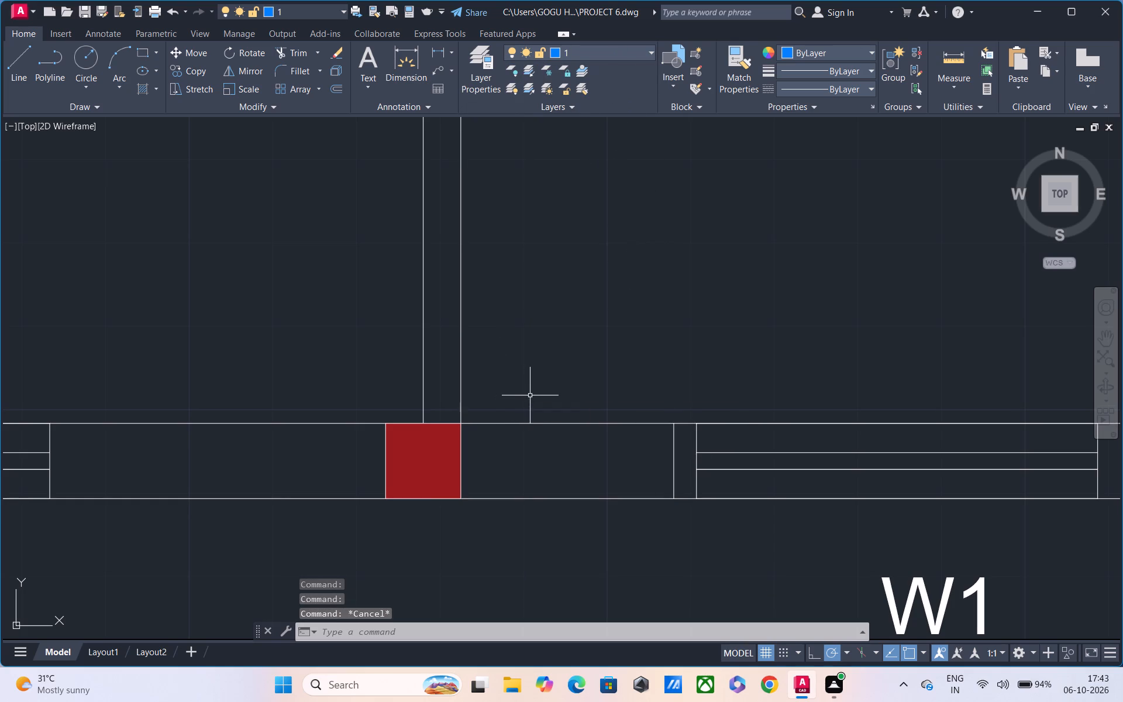
drag(531, 401, 529, 515)
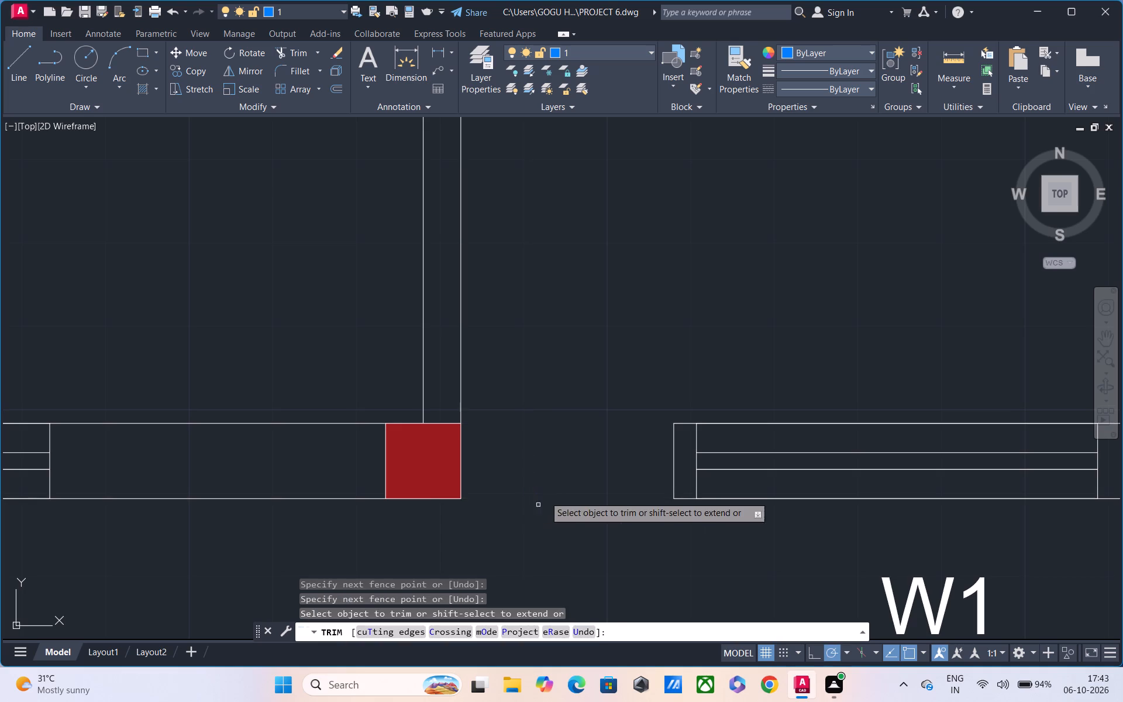
Draw a vertical line across the balcony wall between the middle column and window W1 in the gridded floor plan.
scroll(552, 488, down, 2)
middle_drag(558, 512, 576, 452)
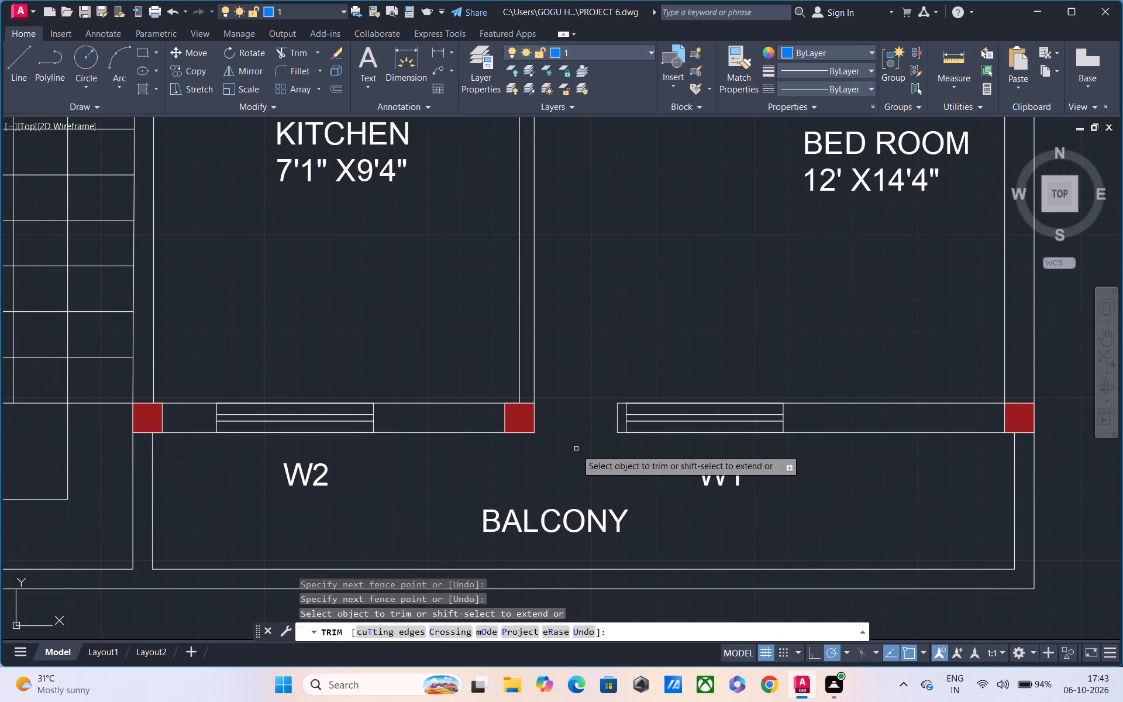
scroll(584, 456, down, 1)
middle_drag(593, 470, 361, 441)
middle_drag(1118, 430, 676, 436)
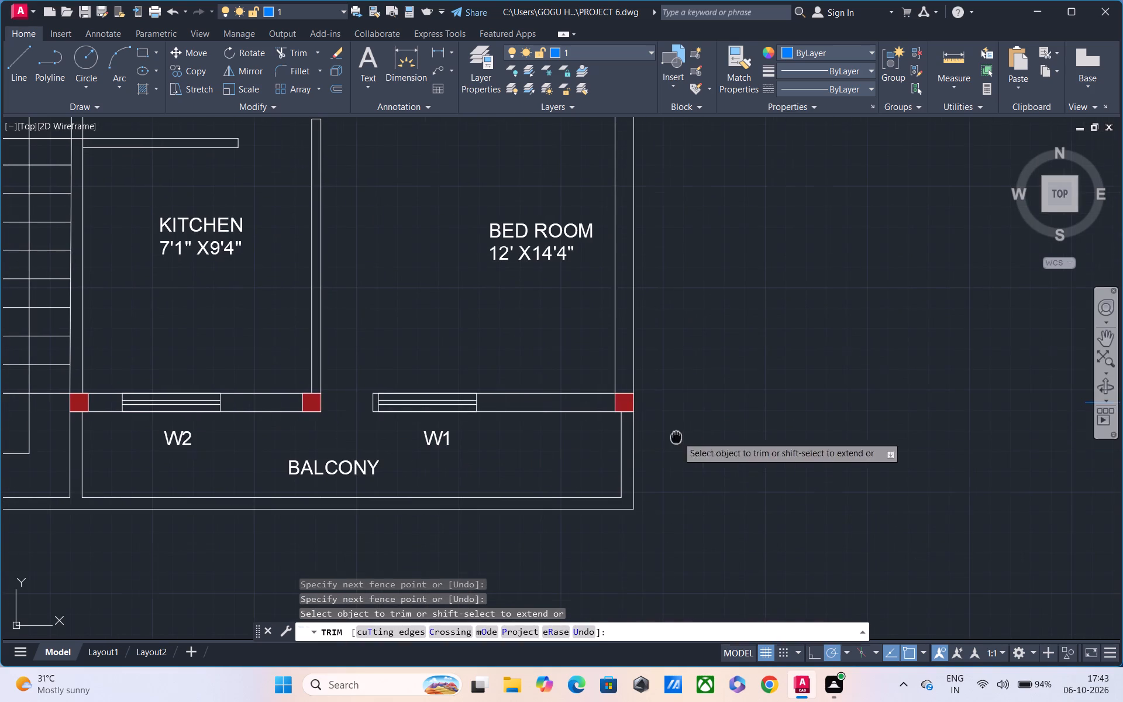
middle_drag(749, 424, 204, 432)
scroll(672, 419, up, 2)
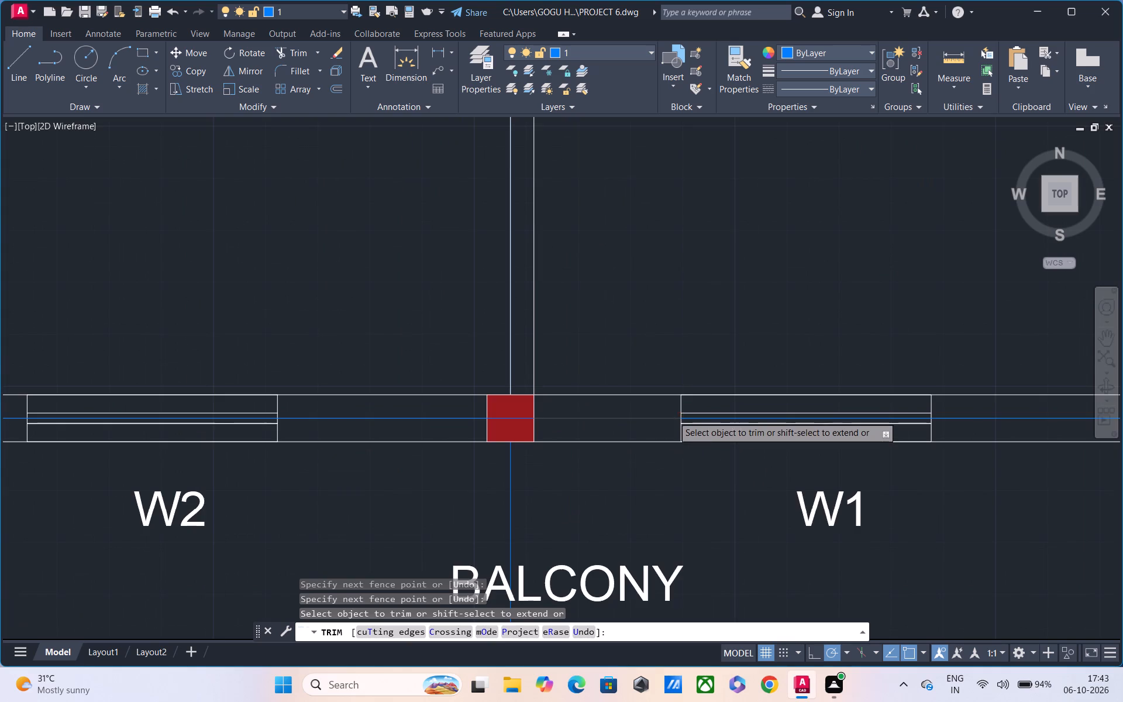
scroll(673, 416, up, 1)
text(TR)
key(space)
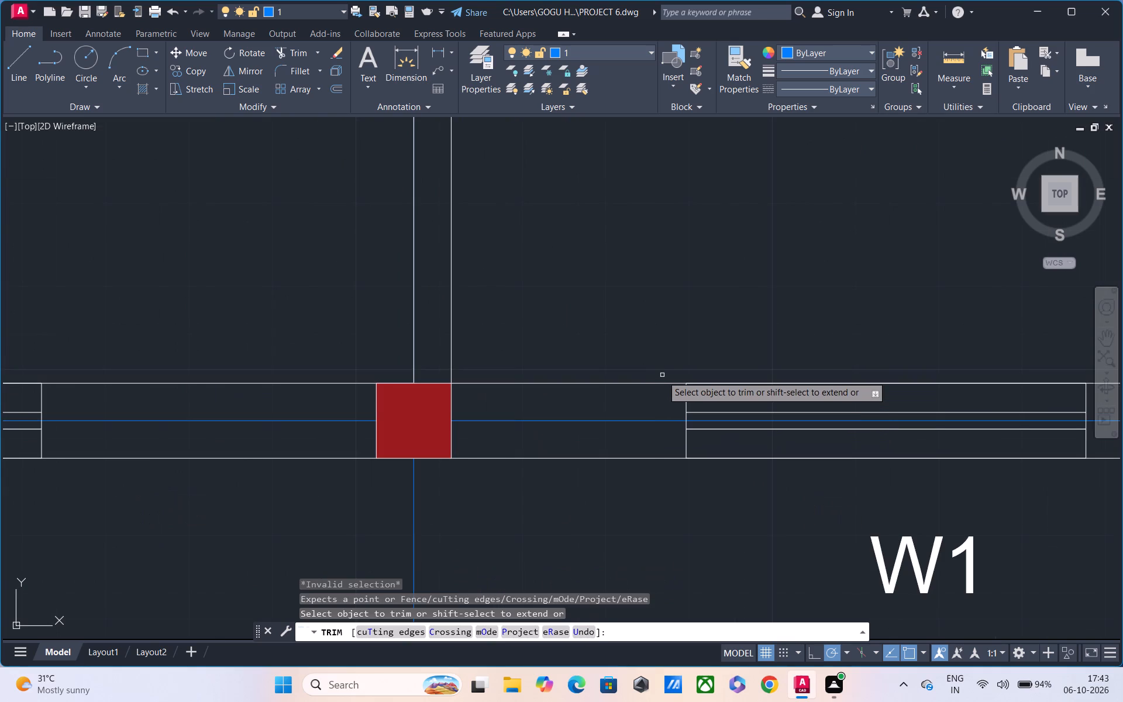
key(Escape)
key(Escape)
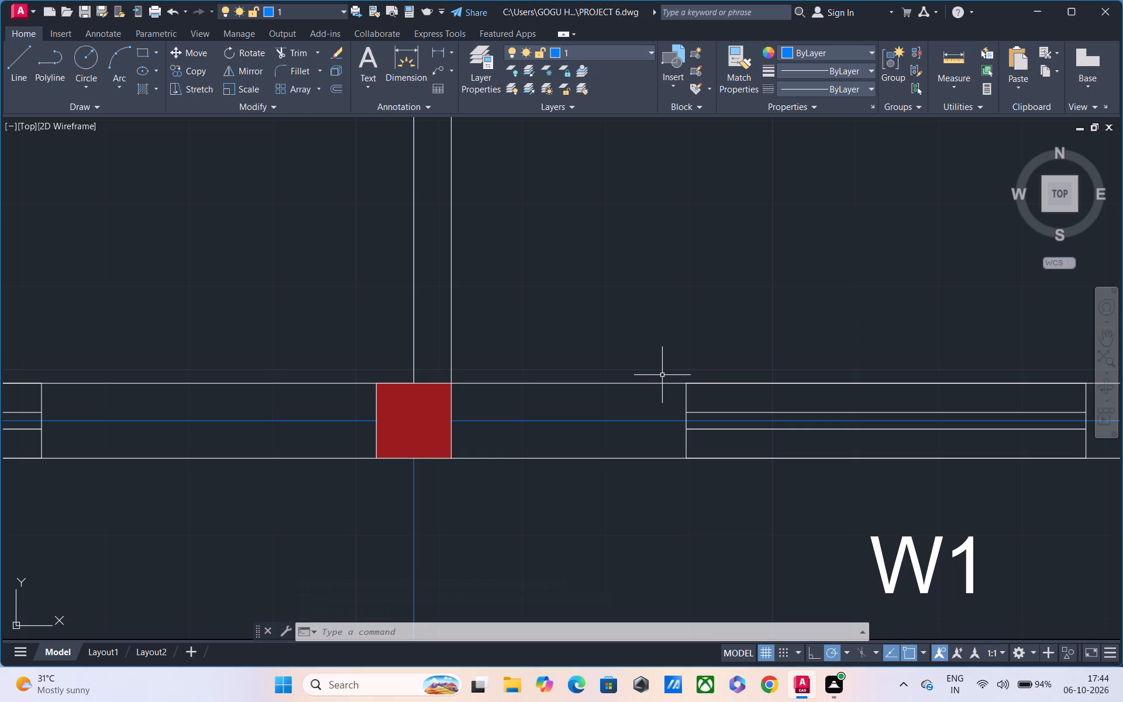
text(L)
key(space)
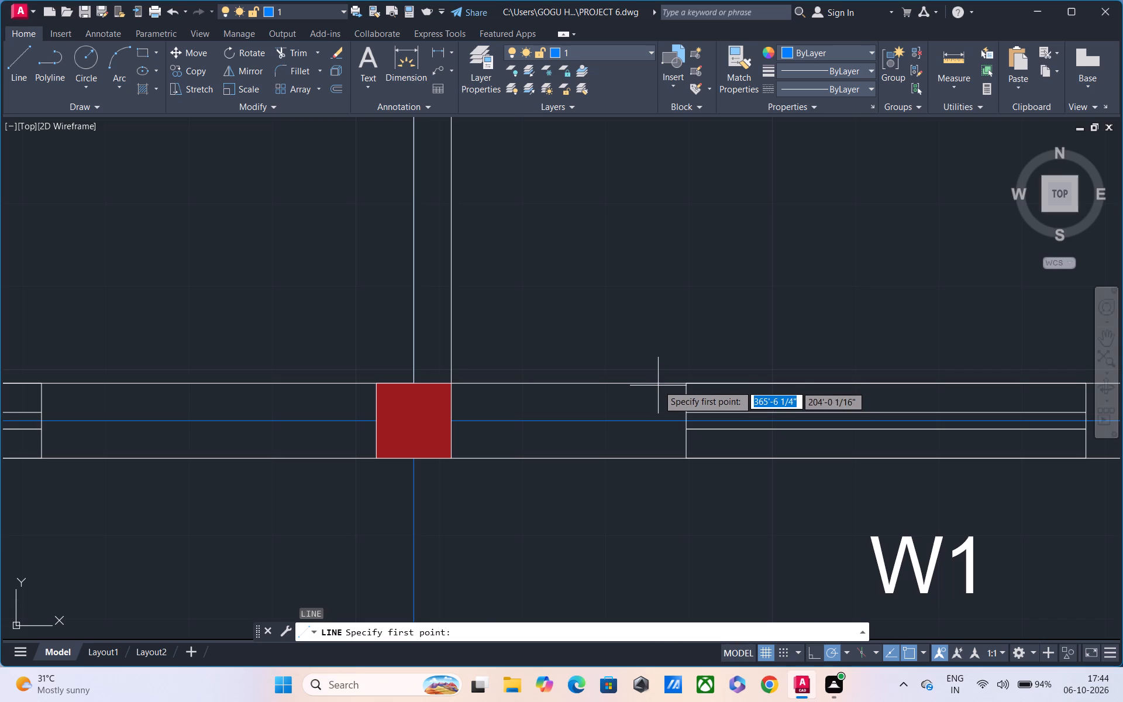
click(658, 383)
click(654, 463)
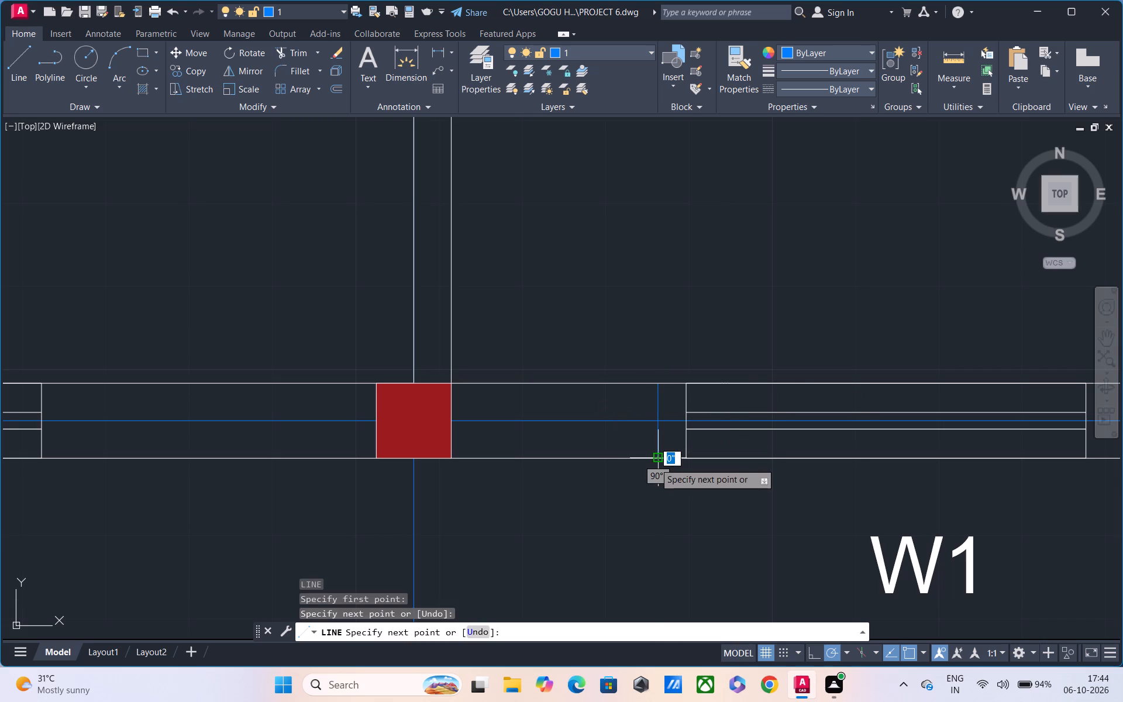
key(Escape)
Trim the balcony wall lines between the middle column and the new line beside window W1 to open a doorway in the gridded plan.
text(TR)
key(space)
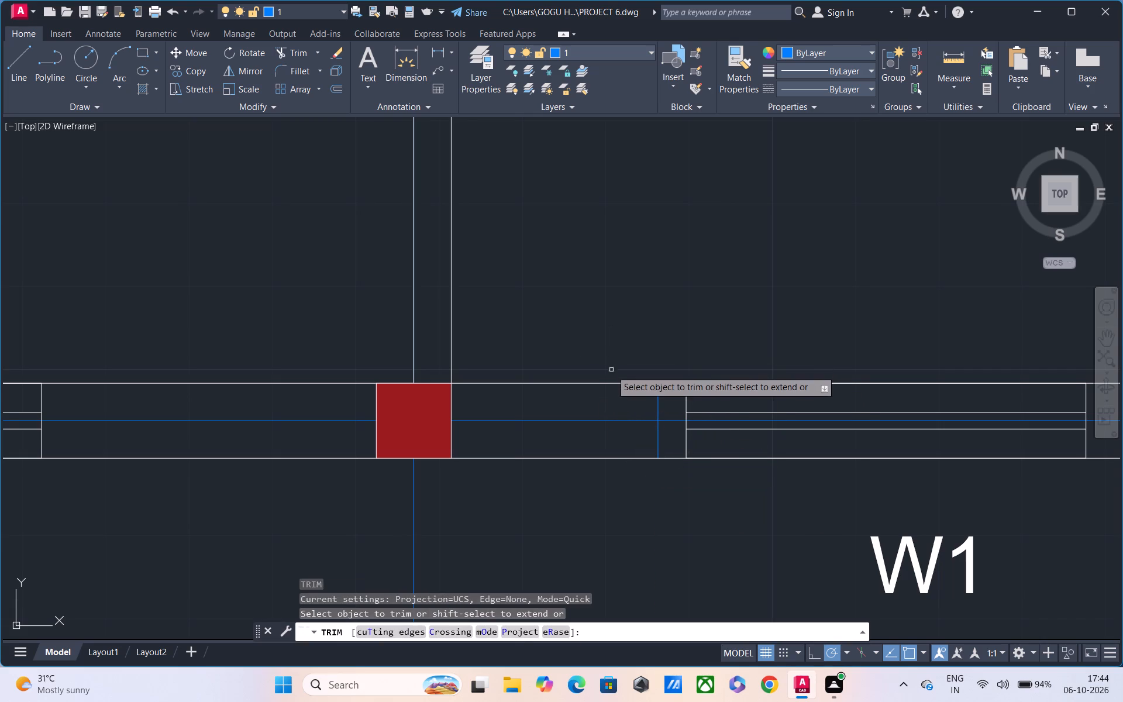
click(611, 370)
drag(611, 370, 585, 472)
scroll(589, 448, down, 1)
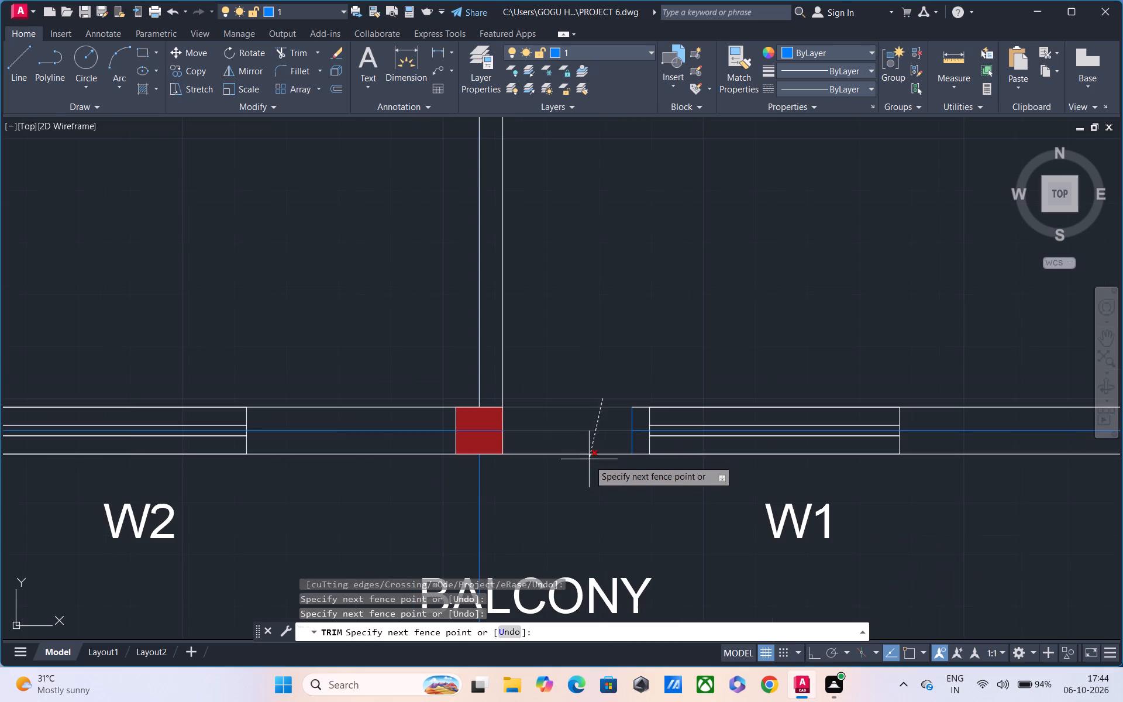
click(589, 460)
scroll(607, 454, up, 1)
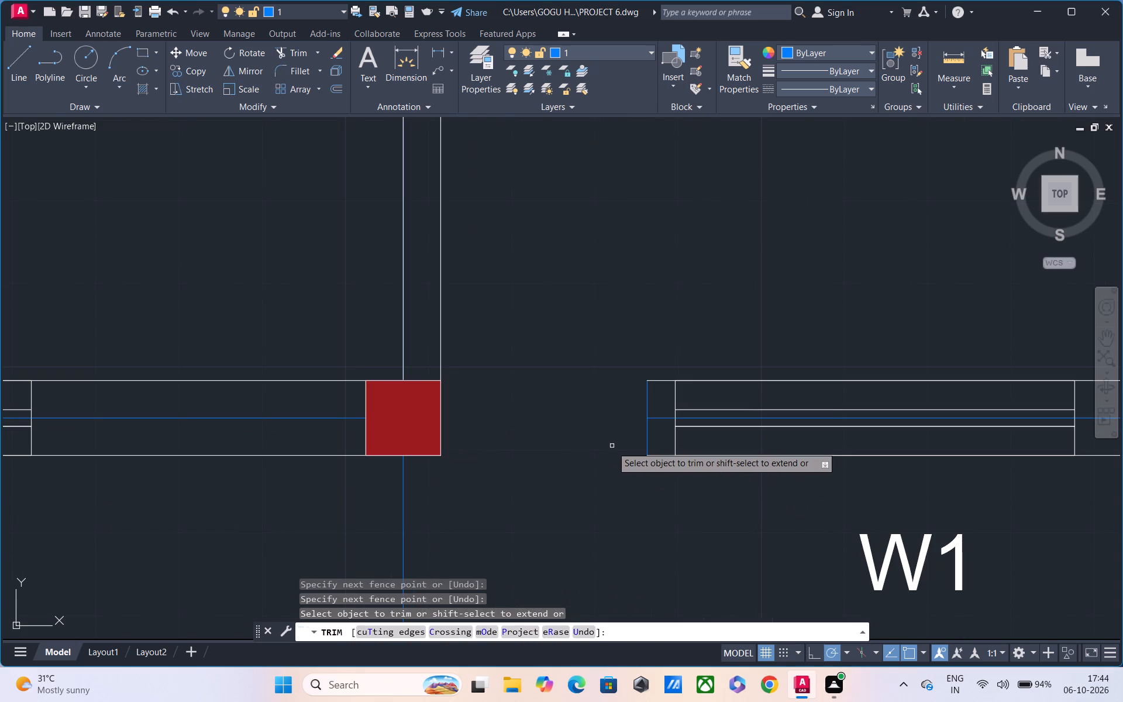
key(Escape)
Move the new line across the wall beside window W1 in the gridded plan to layer 0.
click(647, 400)
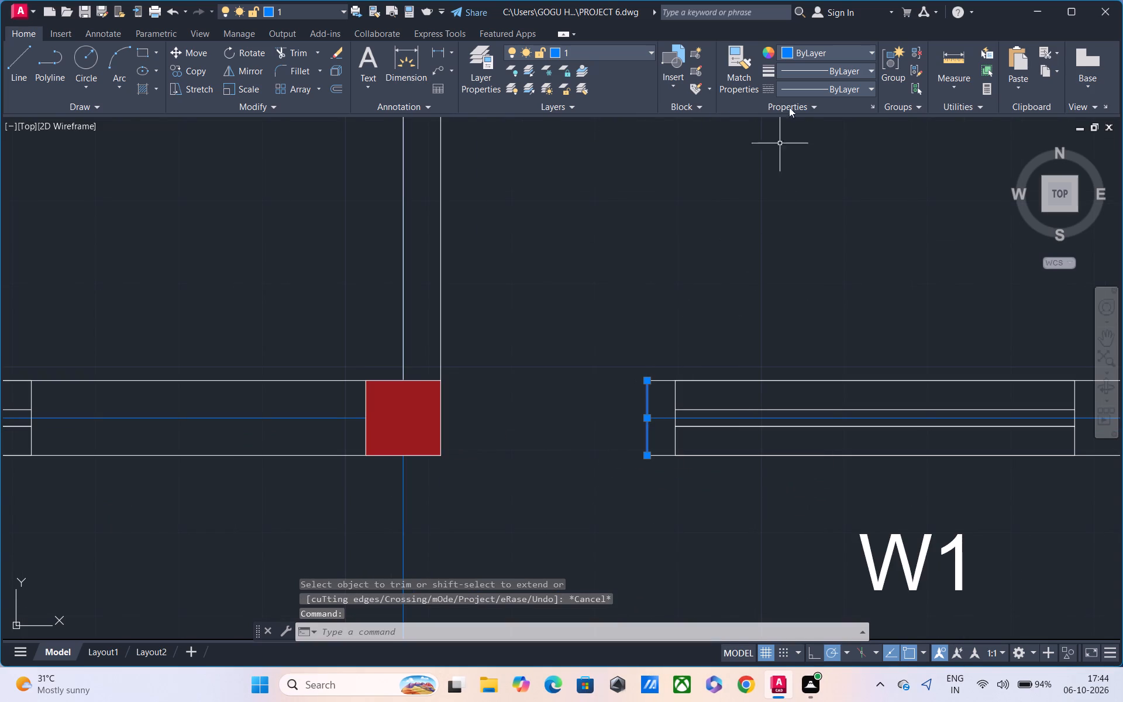
click(616, 54)
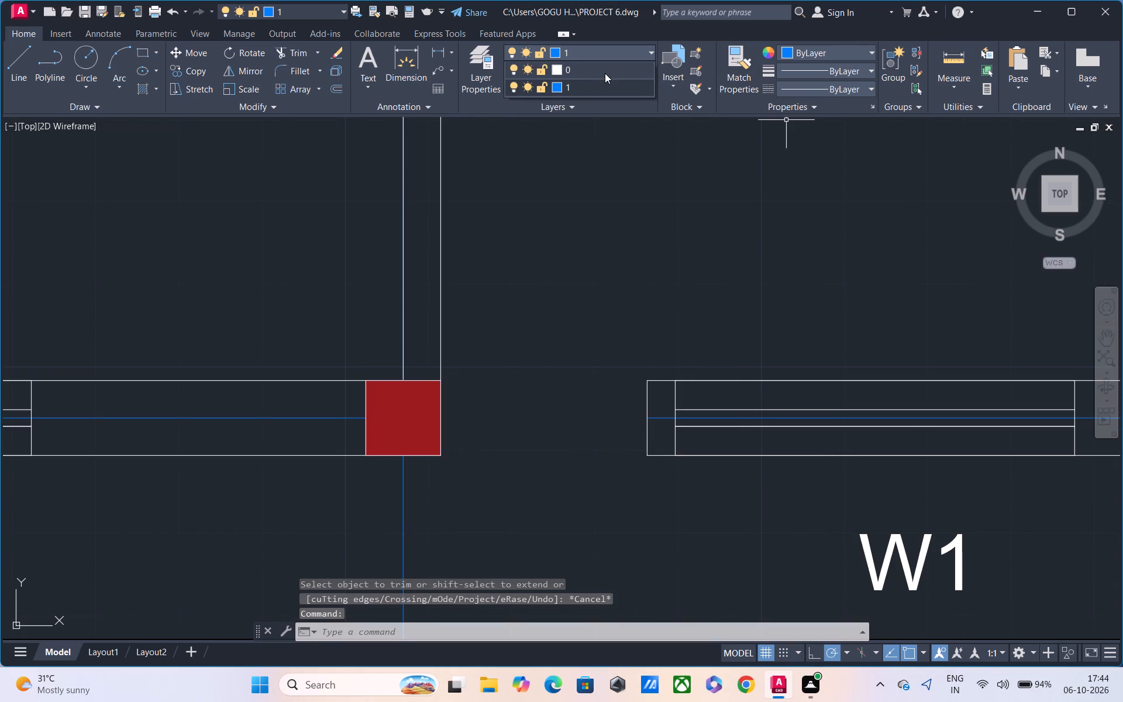
click(601, 66)
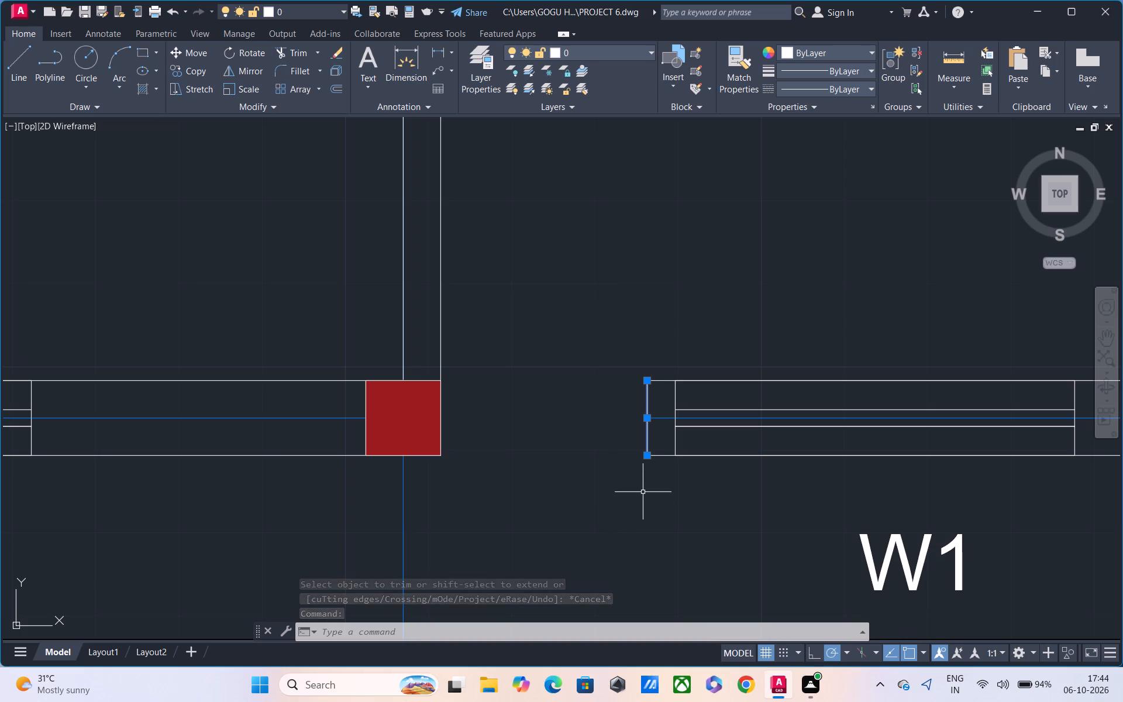
key(Escape)
Stretch the trimmed end of horizontal grid line 3 across the new doorway to the far face of the middle column.
middle_drag(625, 490, 601, 535)
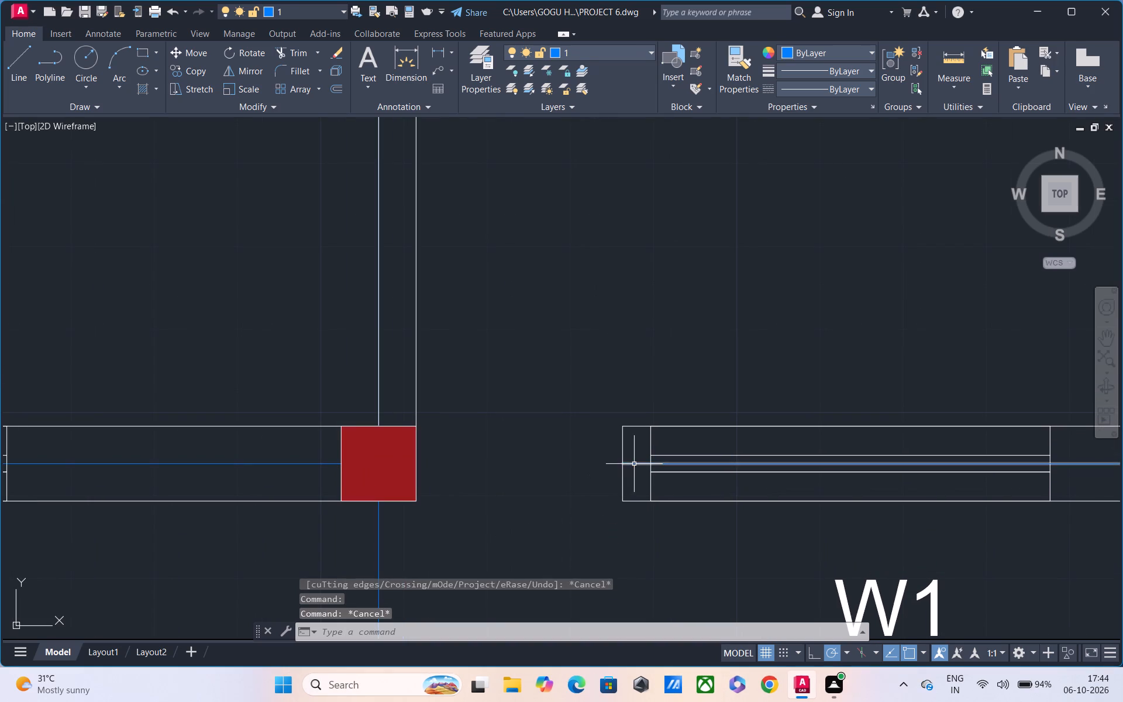
click(635, 462)
click(622, 462)
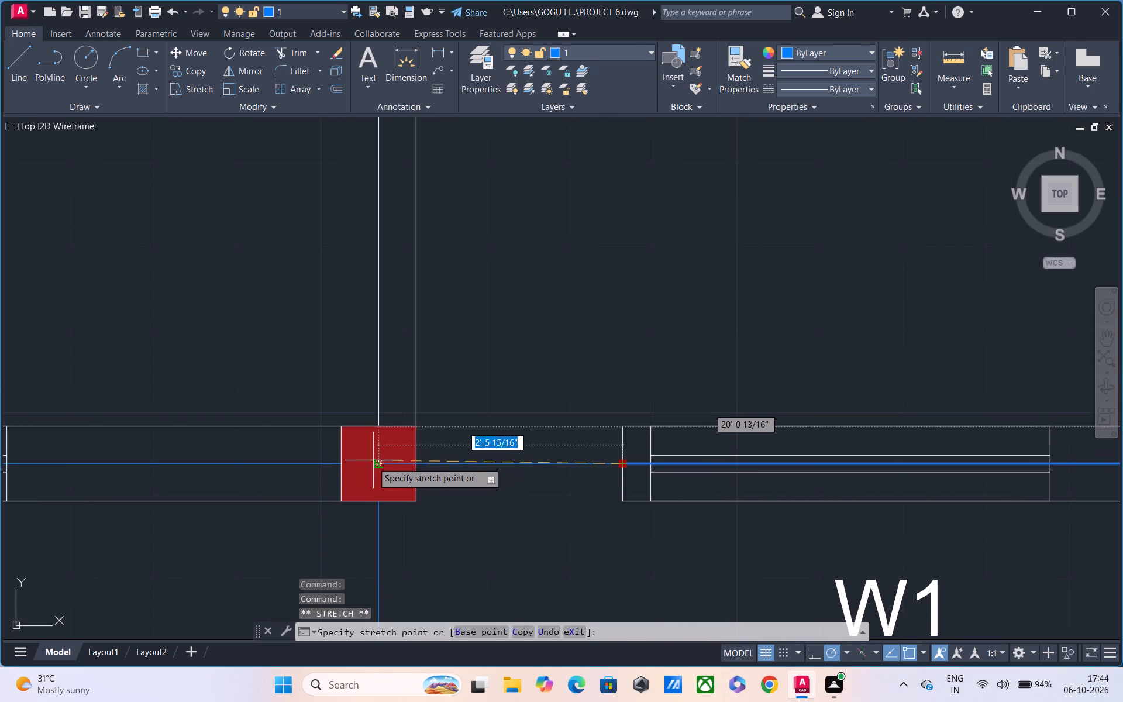
click(347, 463)
key(Escape)
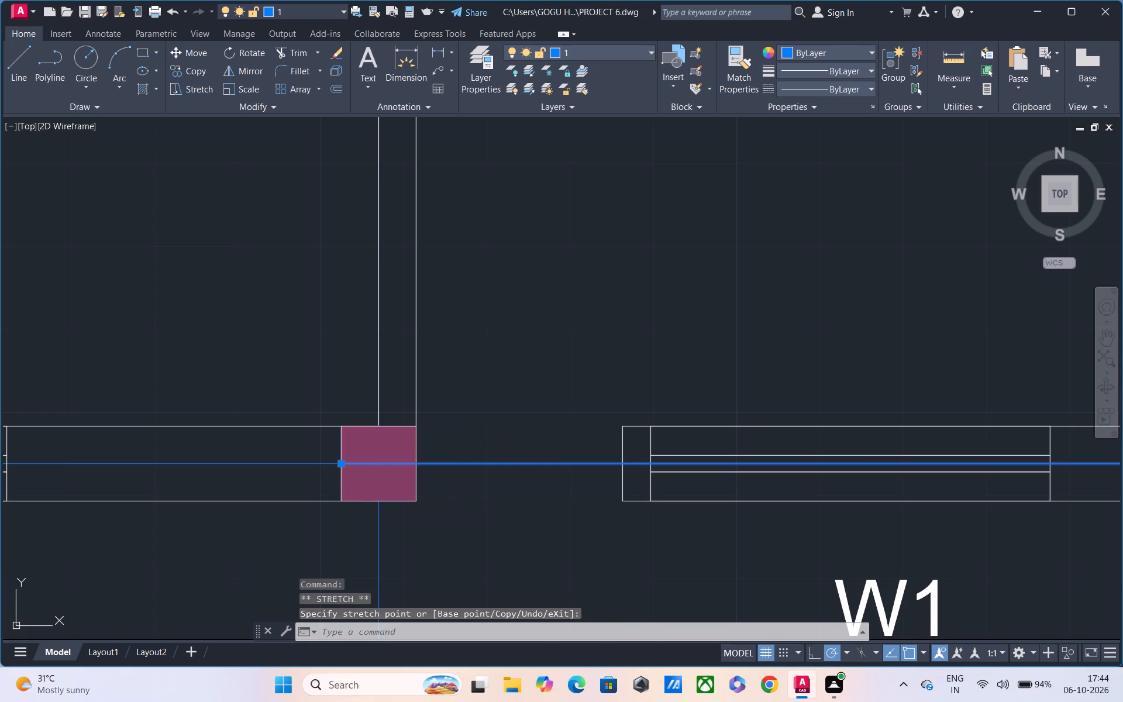
Copy the kitchen's W2 window label to the kitchen opening and the 12' X14'4" bedroom's door opening in the original plan.
scroll(542, 514, down, 2)
middle_drag(554, 534, 573, 457)
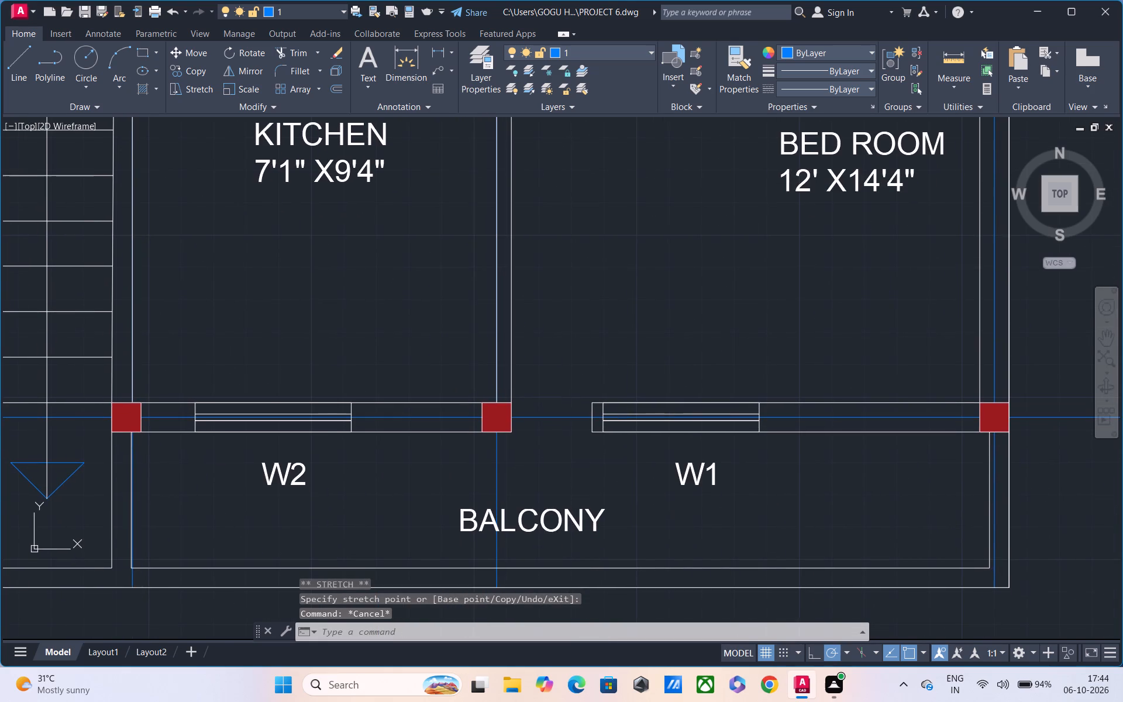
scroll(570, 472, down, 2)
middle_drag(610, 510, 738, 515)
scroll(732, 507, down, 2)
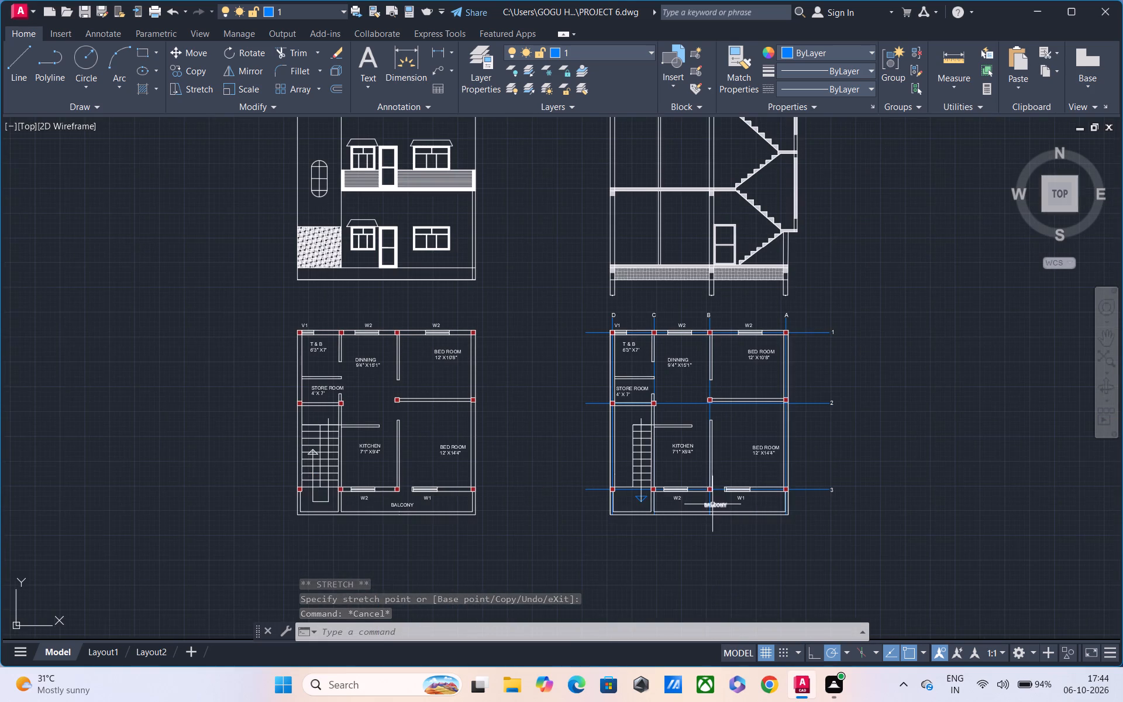
middle_drag(716, 505, 795, 505)
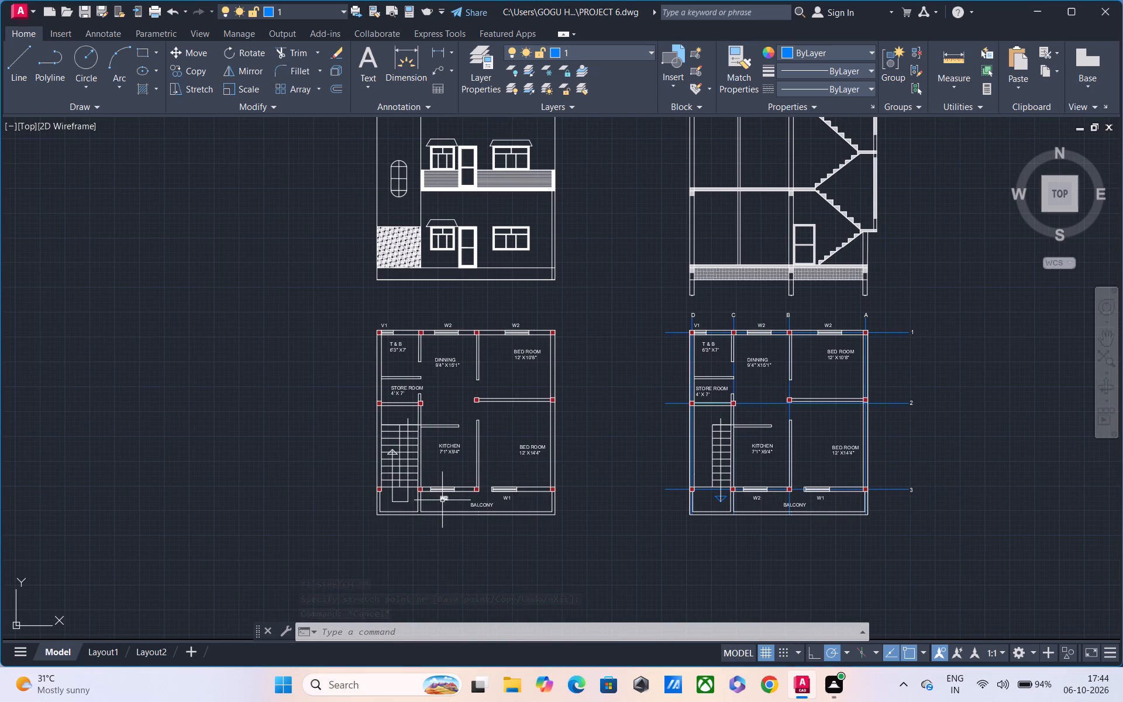
click(443, 500)
scroll(460, 475, up, 3)
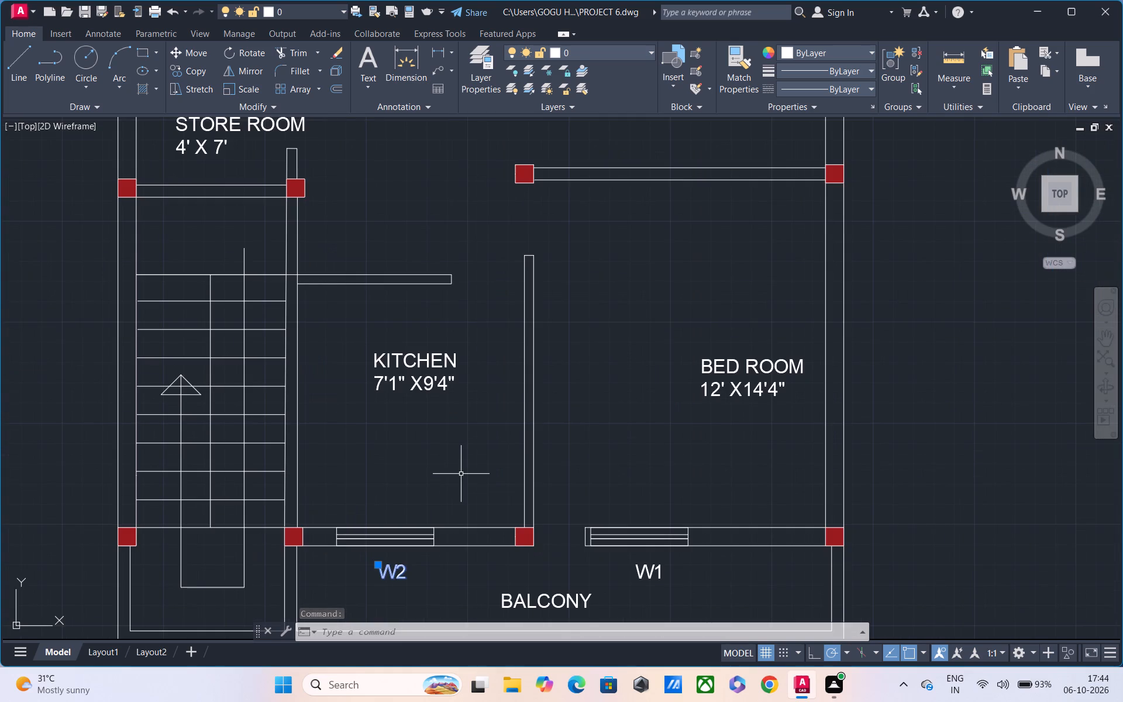
text(CO)
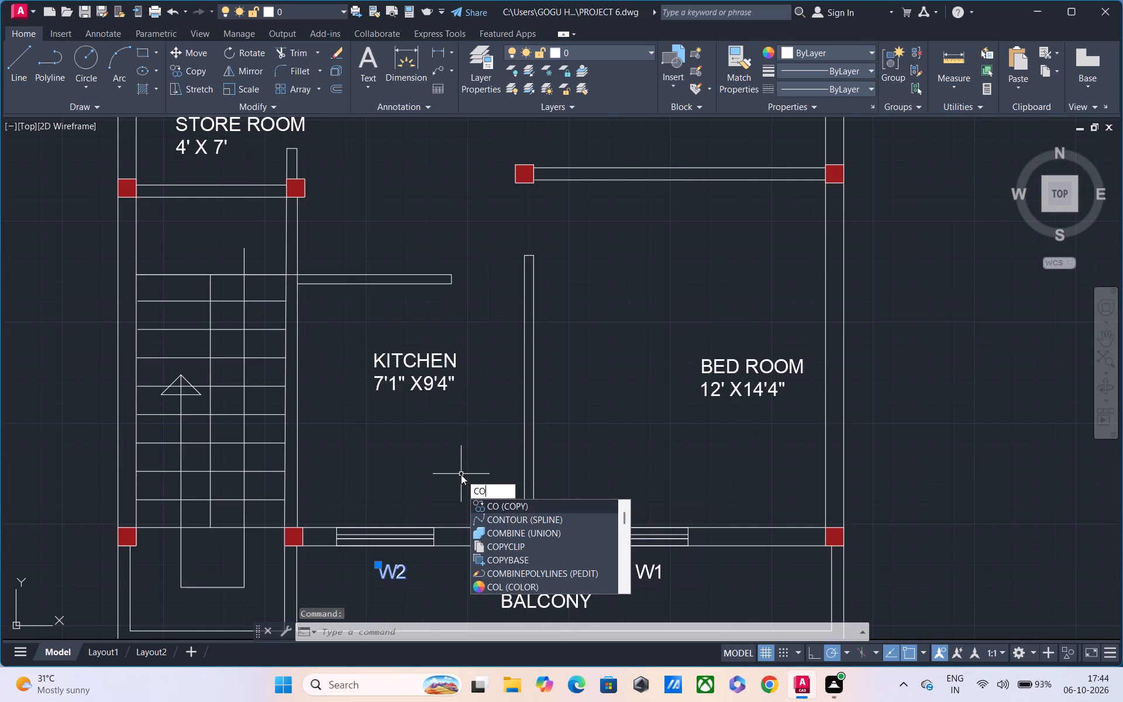
key(space)
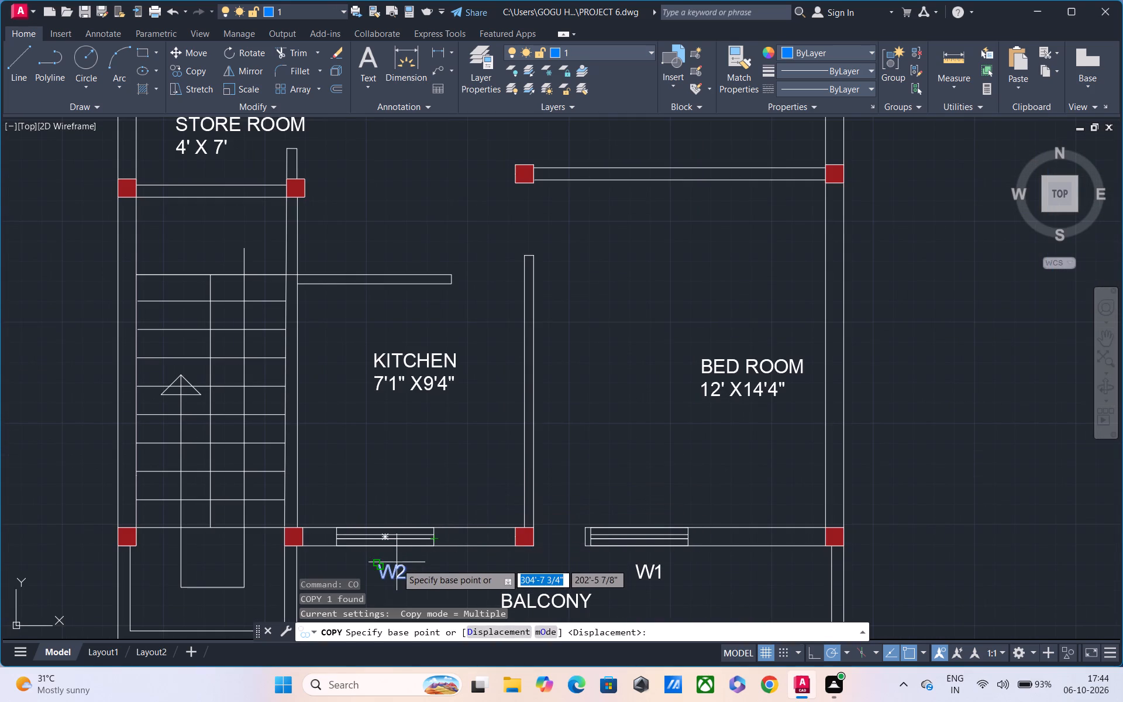
click(395, 572)
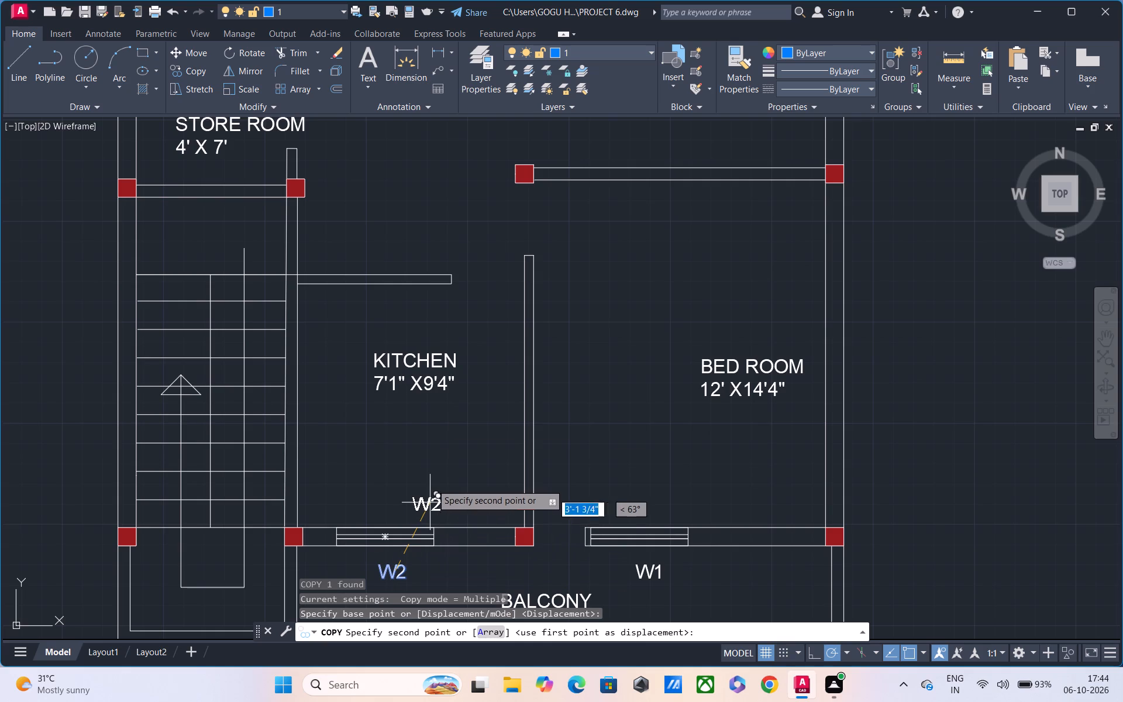
click(490, 283)
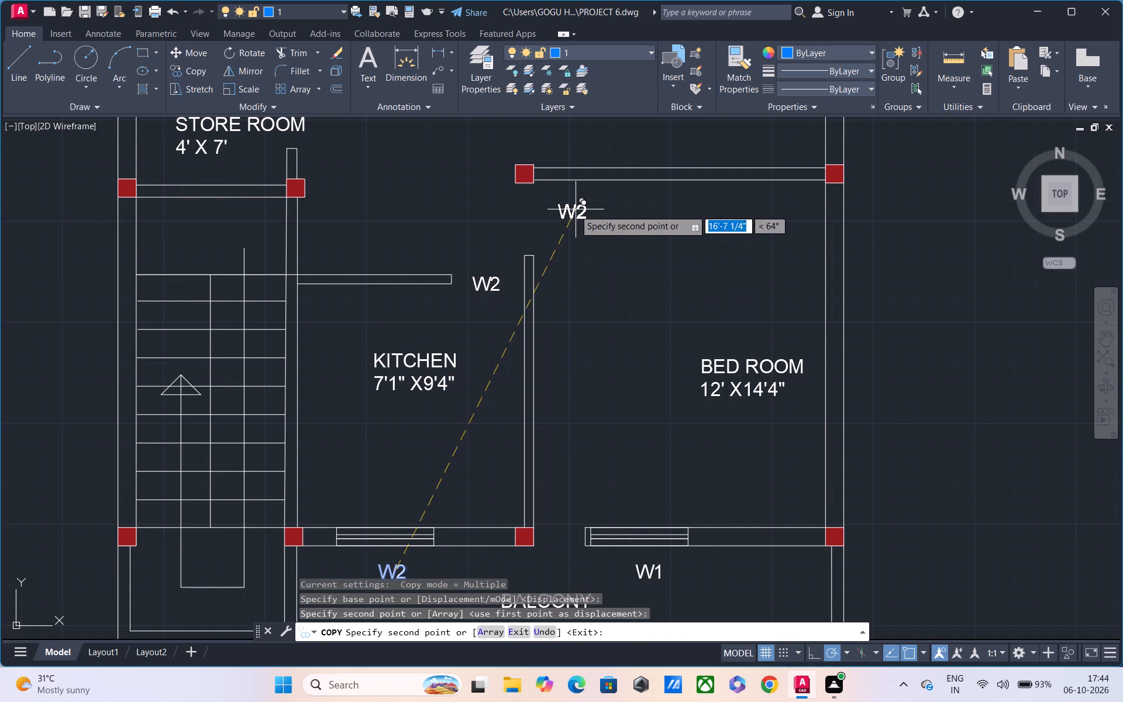
click(543, 211)
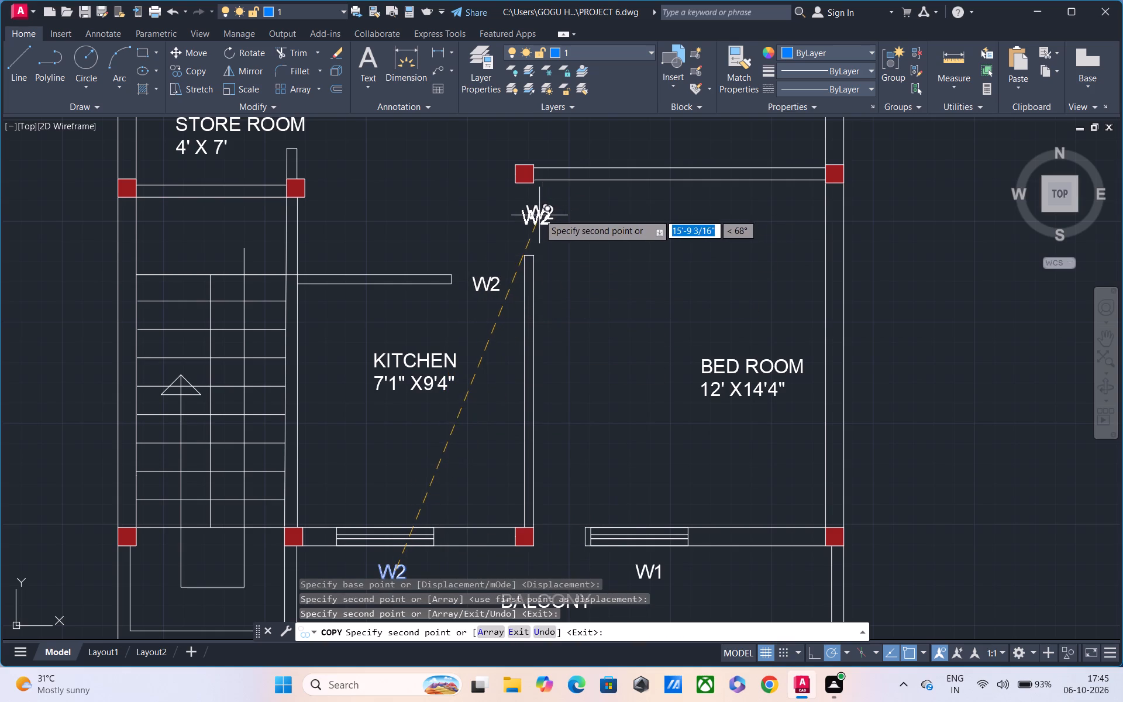
Place further W2 label copies at the 12' X10'8" bedroom, T & B, store room and balcony door openings in the original plan.
middle_drag(522, 202, 502, 436)
click(505, 361)
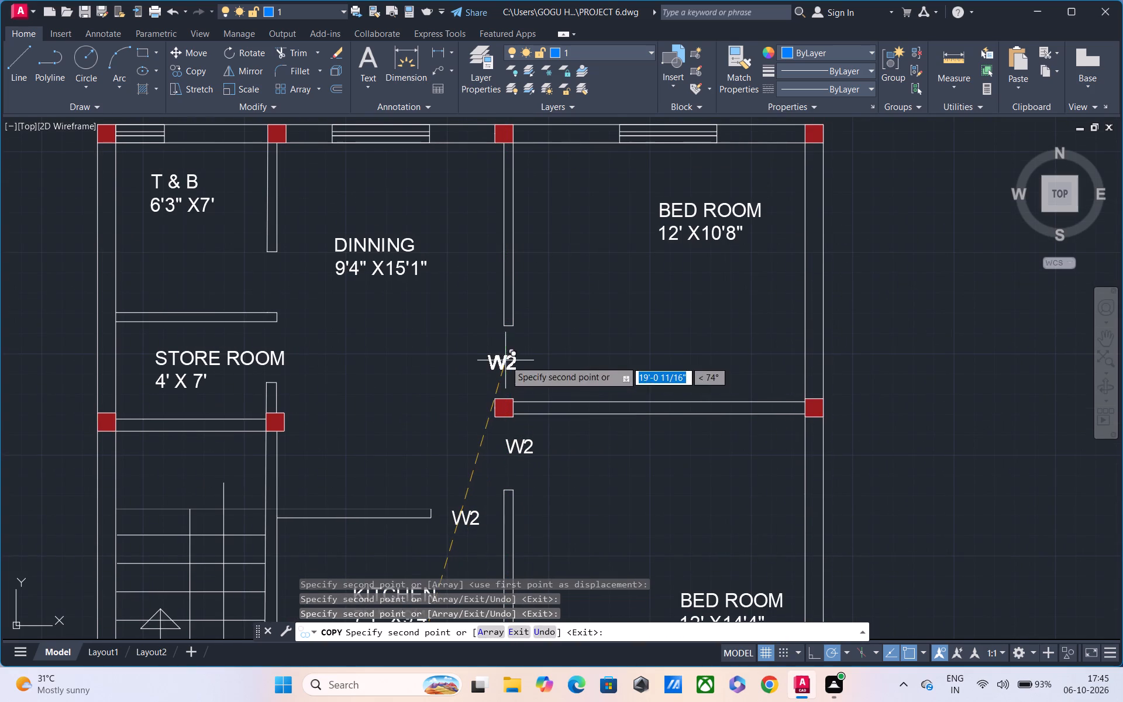
click(273, 271)
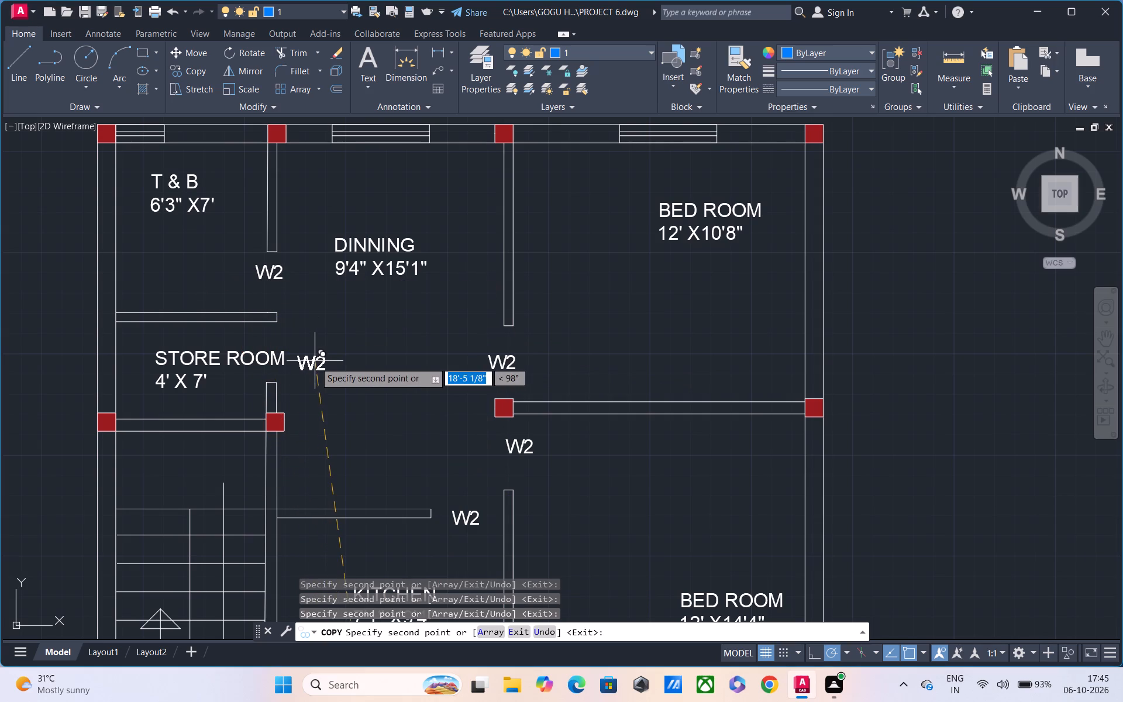
scroll(327, 377, up, 3)
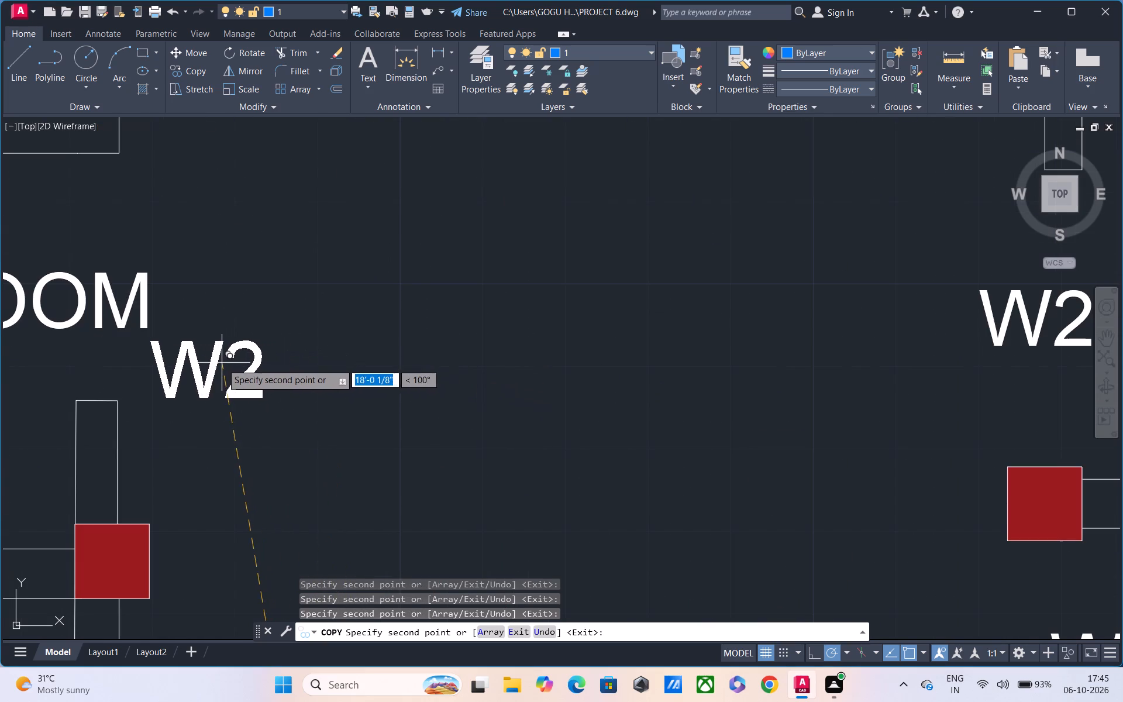
click(294, 303)
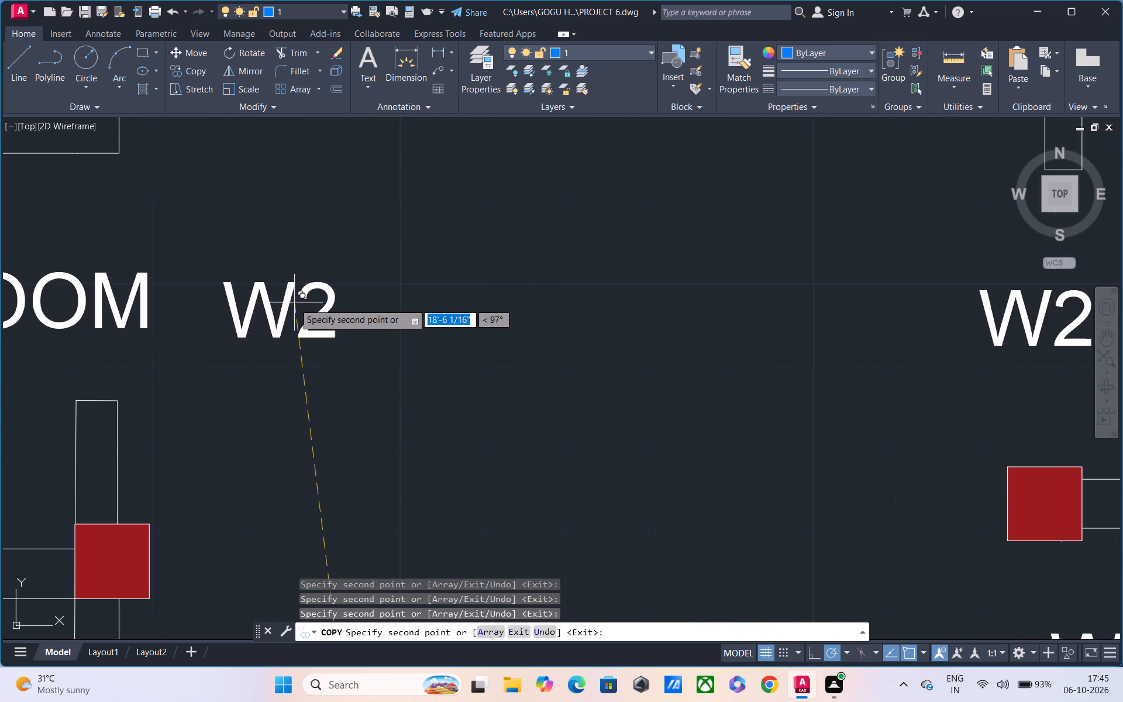
scroll(326, 401, down, 2)
middle_drag(417, 408, 341, 331)
scroll(358, 329, down, 3)
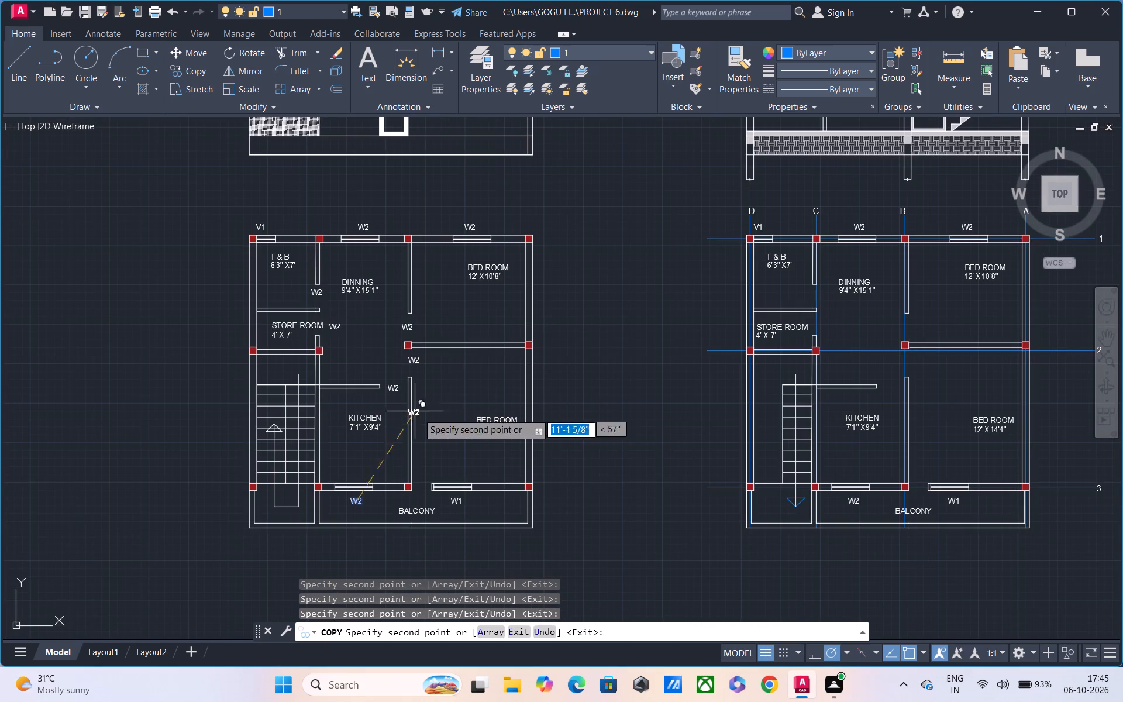
scroll(434, 485, up, 3)
click(386, 471)
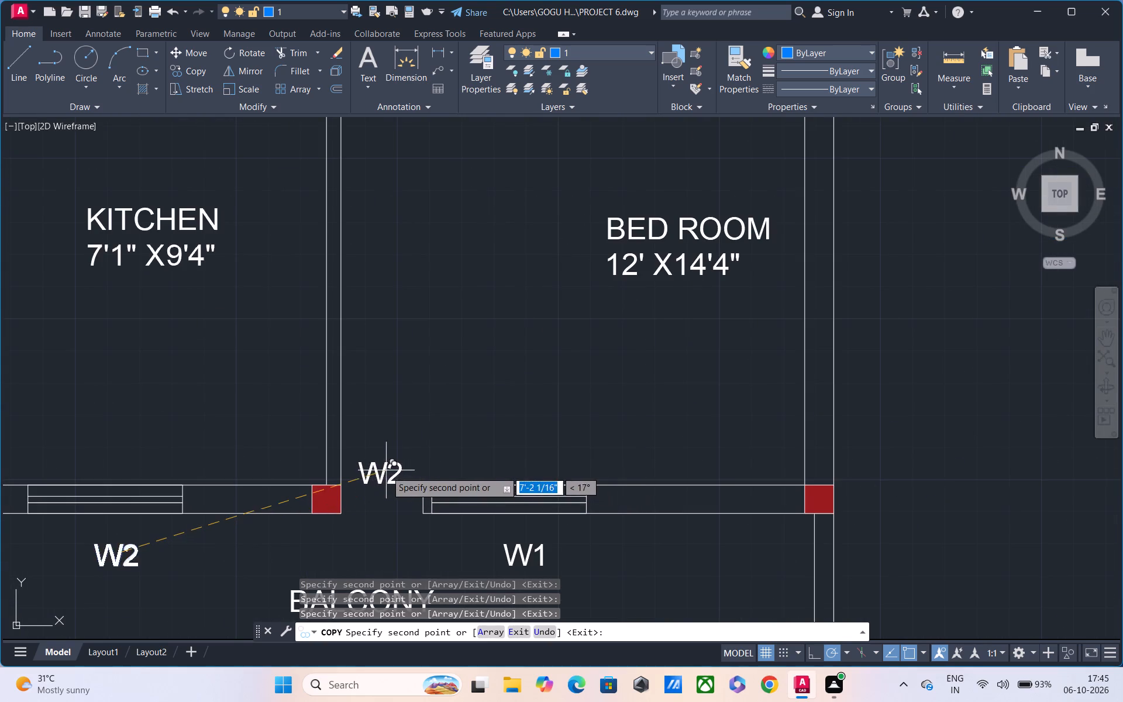
Place W2 label copies at the store room and T & B door openings in the gridded plan.
scroll(398, 490, down, 2)
middle_drag(402, 531, 281, 524)
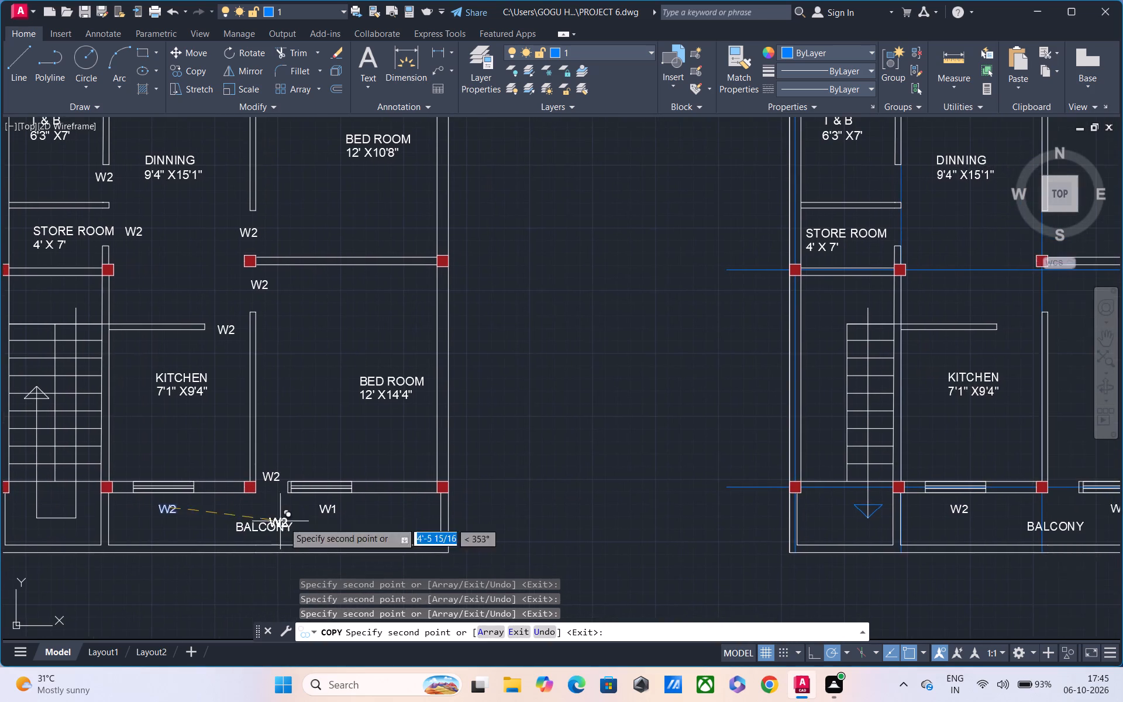
scroll(303, 515, down, 2)
middle_drag(402, 462, 292, 464)
scroll(454, 430, up, 3)
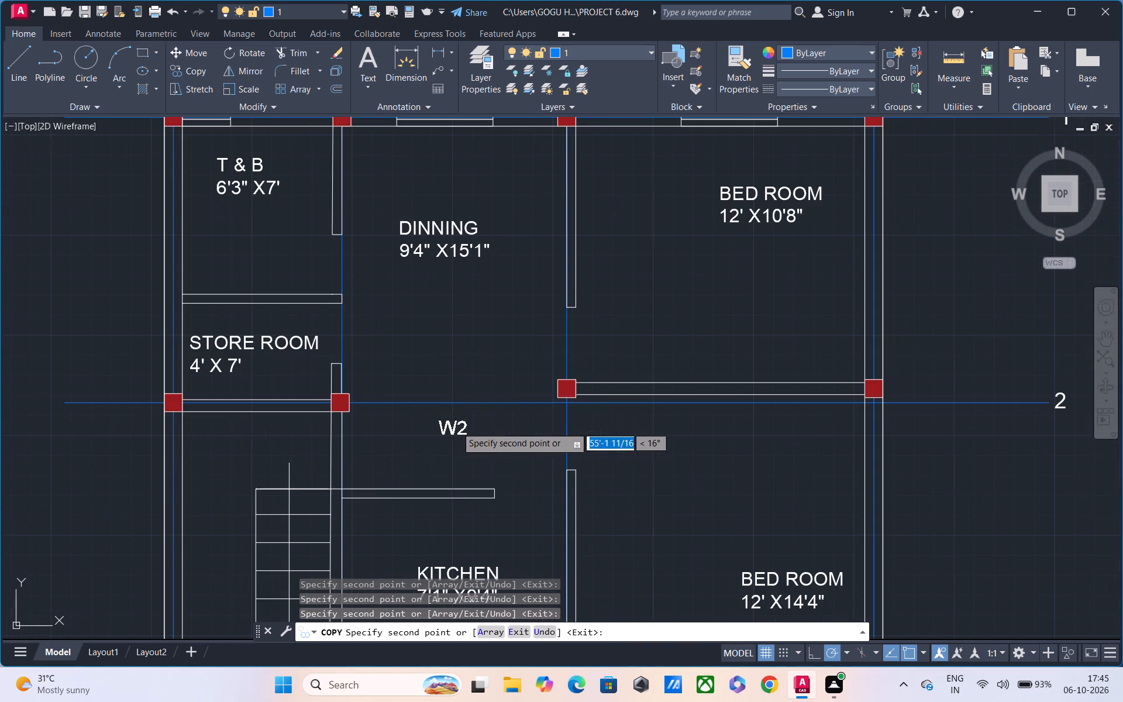
click(372, 340)
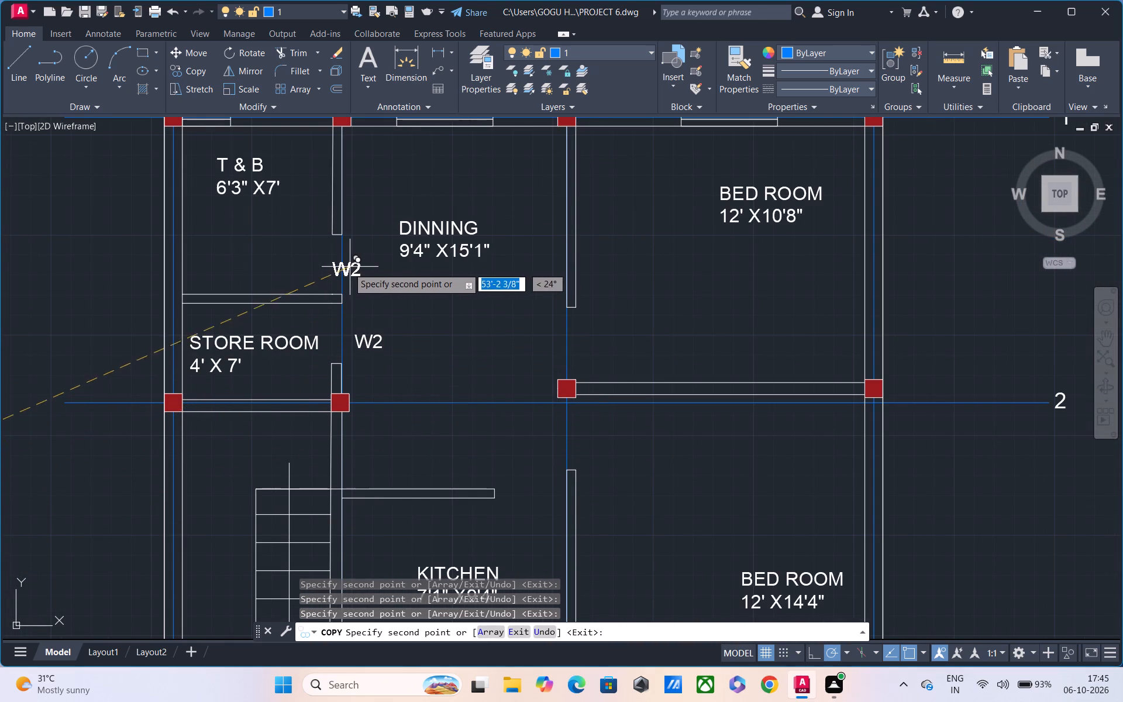
click(322, 263)
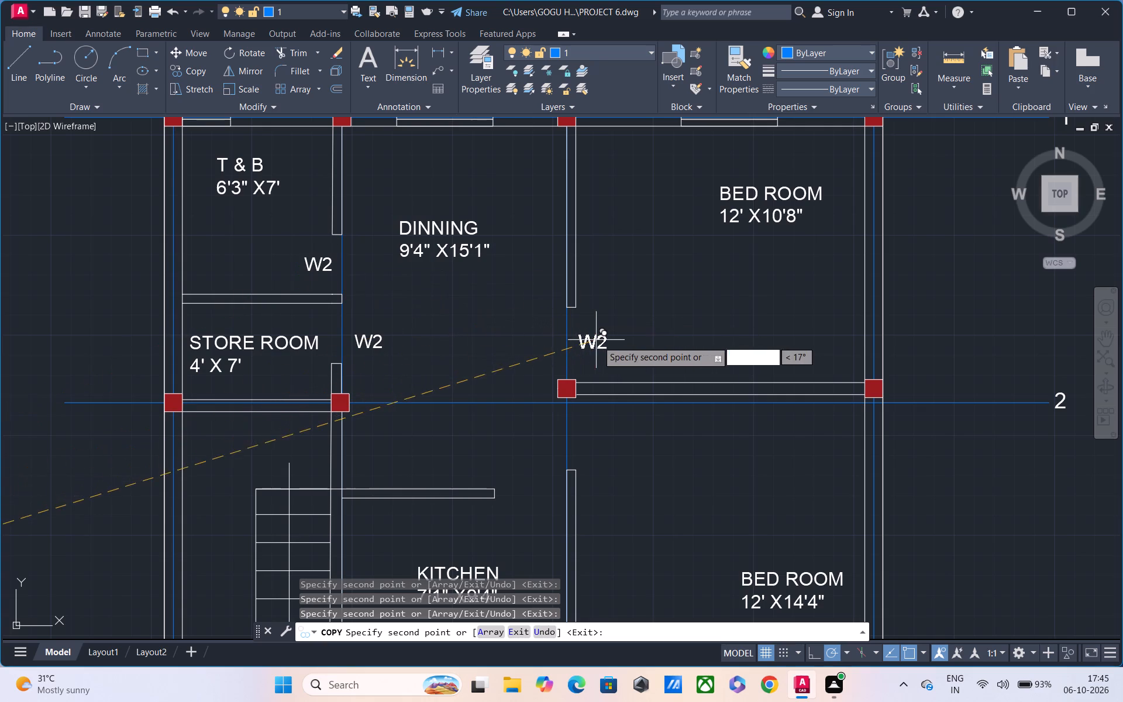
Place W2 label copies at both bedroom door openings, the kitchen opening and the balcony door opening in the gridded plan.
click(600, 340)
click(606, 443)
click(535, 493)
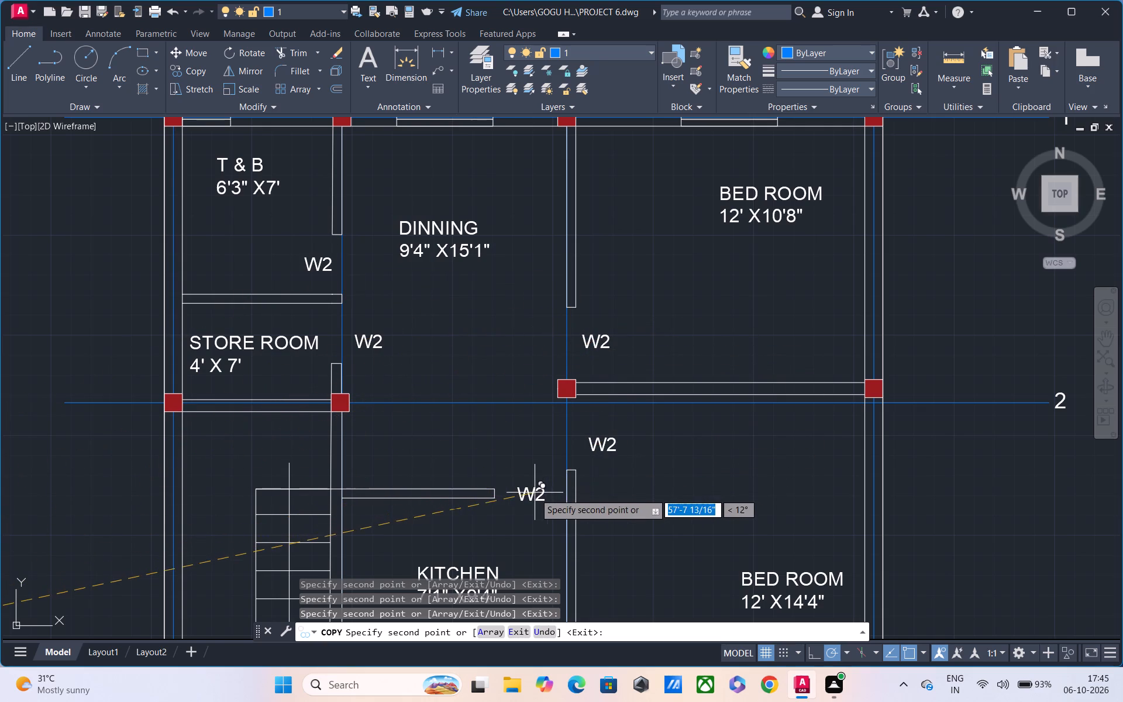
middle_drag(536, 474, 537, 315)
scroll(536, 315, down, 2)
scroll(573, 424, up, 2)
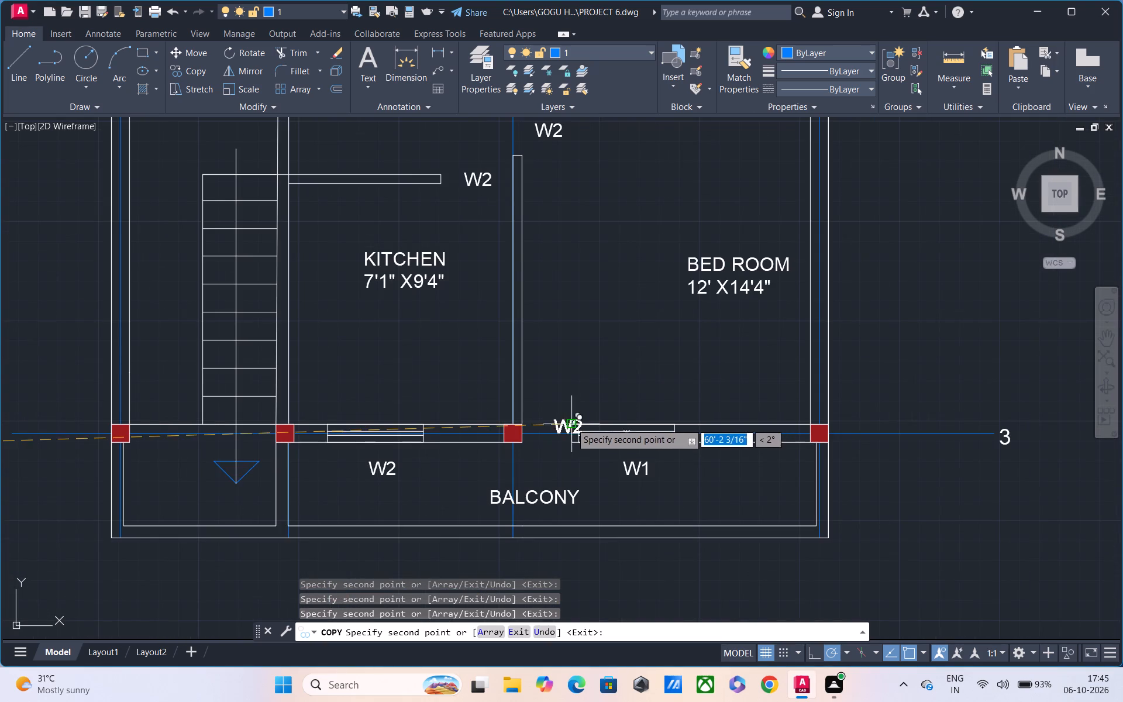
click(552, 413)
scroll(496, 464, down, 1)
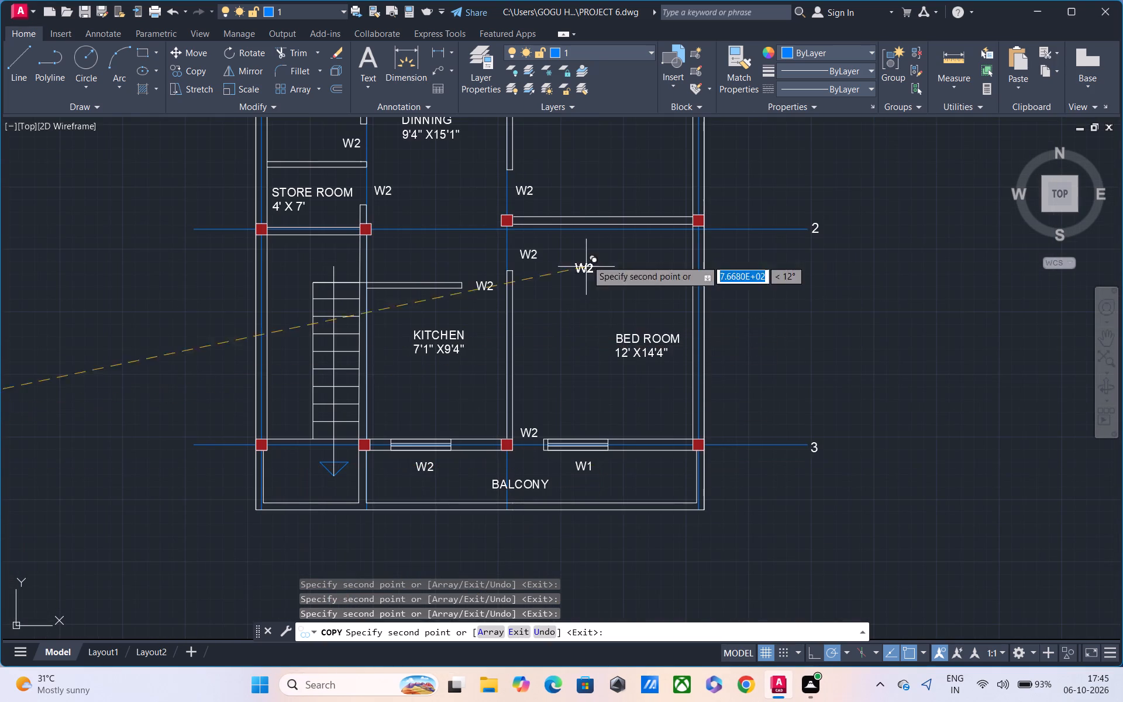
middle_drag(600, 246, 625, 367)
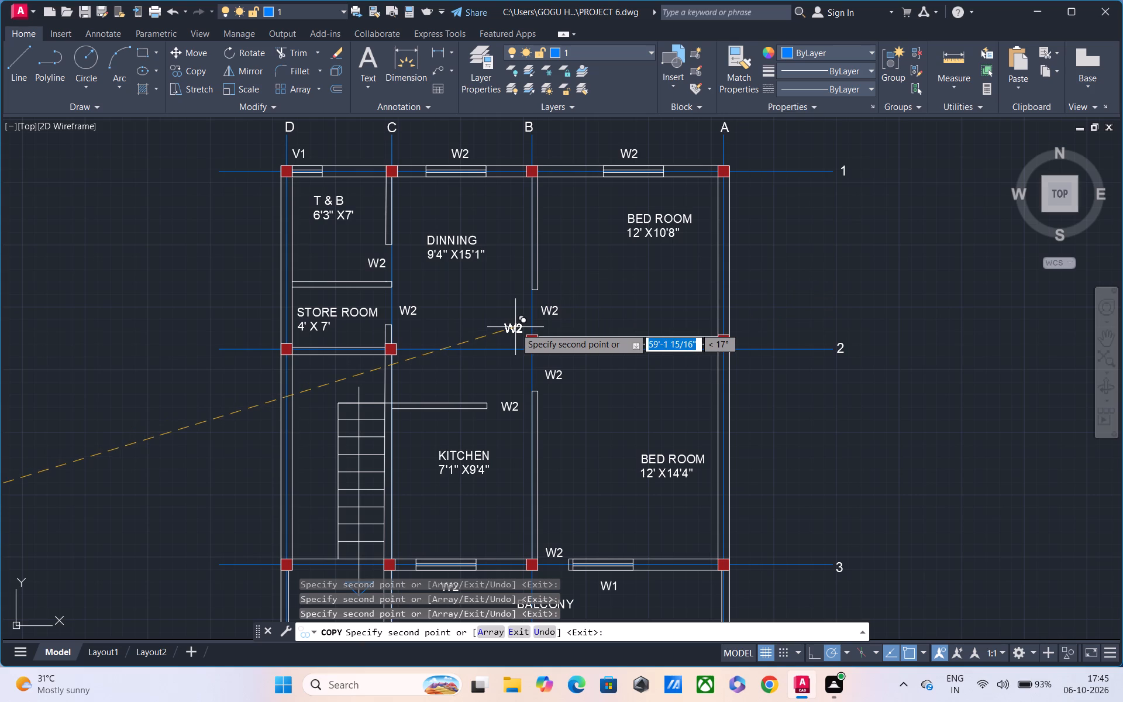
key(Escape)
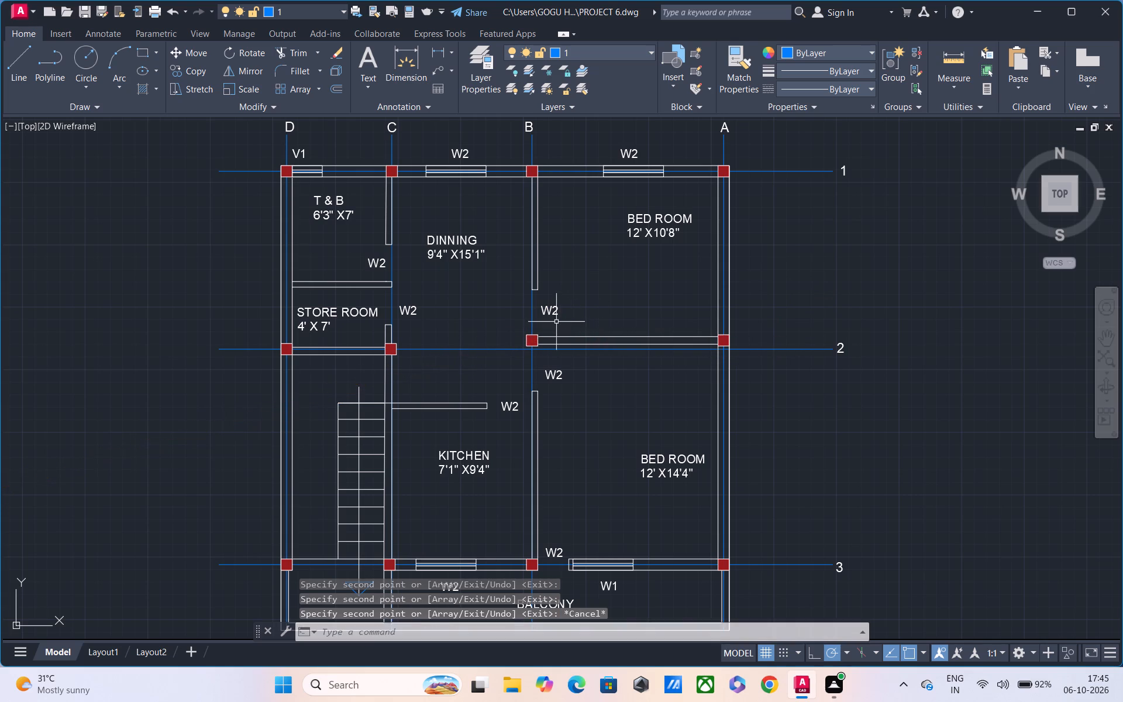
Move the STORE ROOM 4' X 7' label in the original plan about 11" west, away from the door opening.
middle_drag(449, 319, 577, 298)
scroll(569, 302, down, 2)
middle_drag(384, 353, 591, 367)
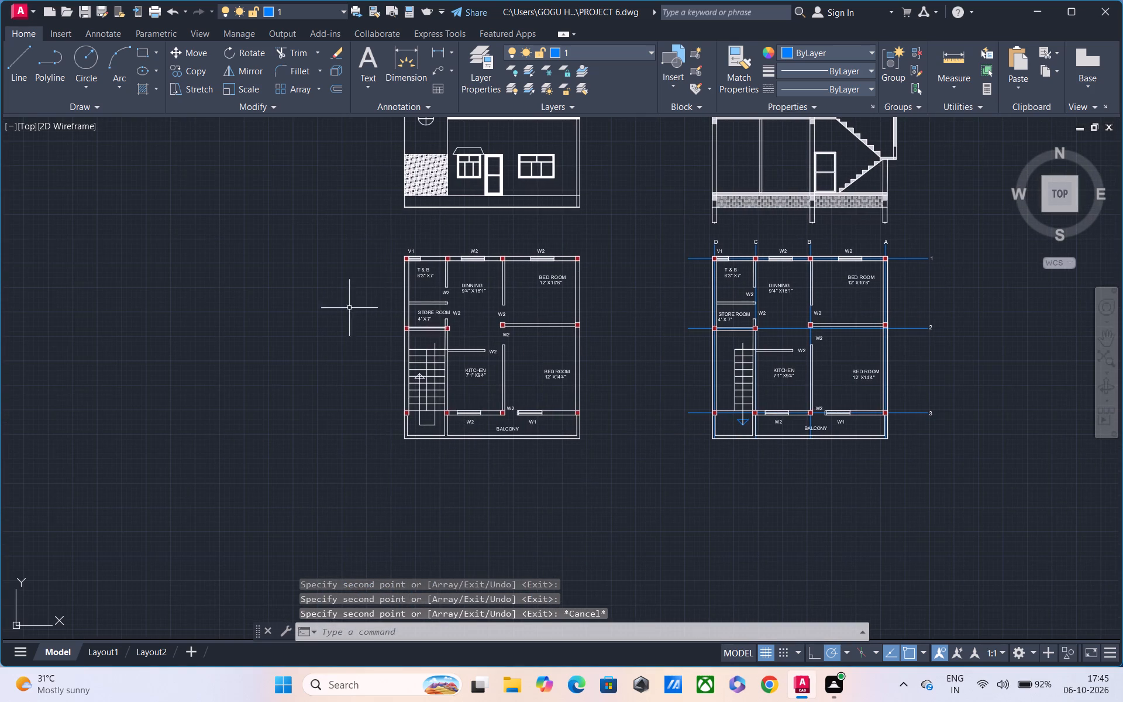
scroll(471, 320, up, 2)
click(382, 303)
click(382, 303)
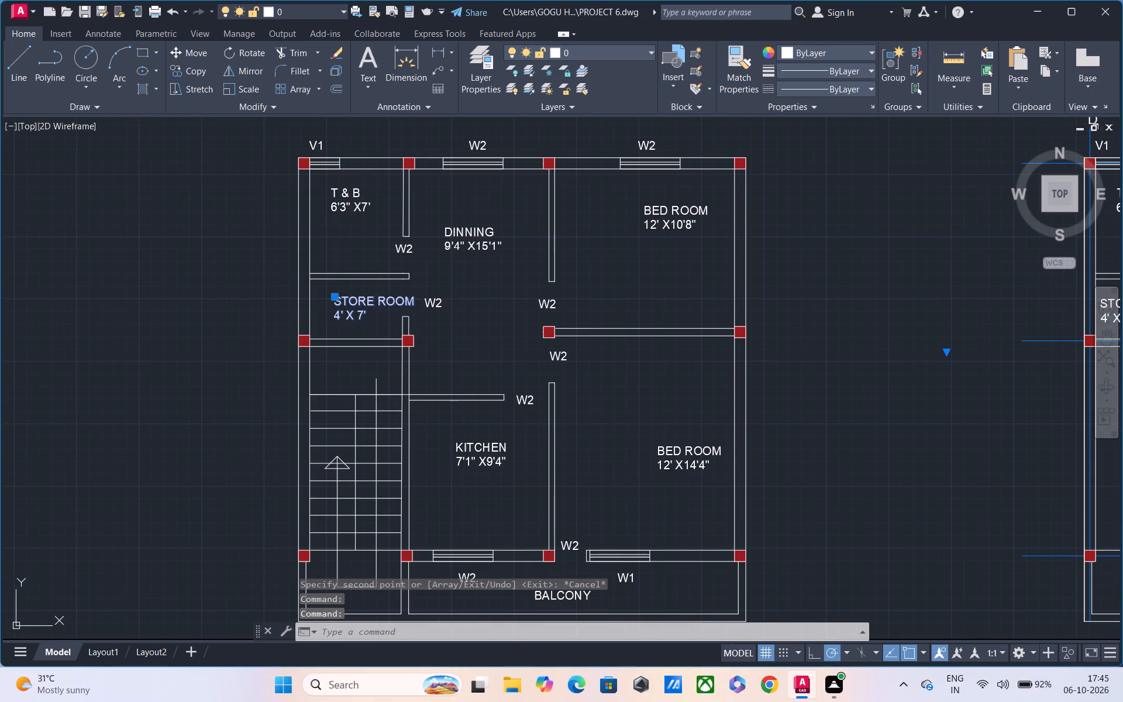
text(M)
key(space)
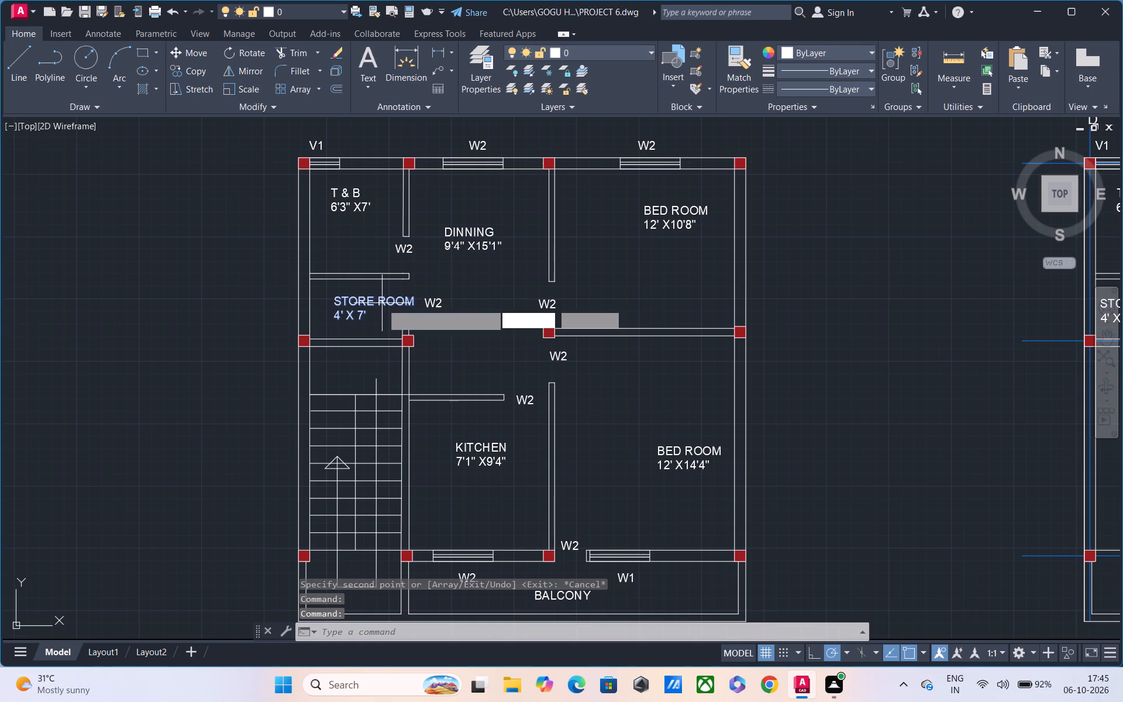
click(353, 304)
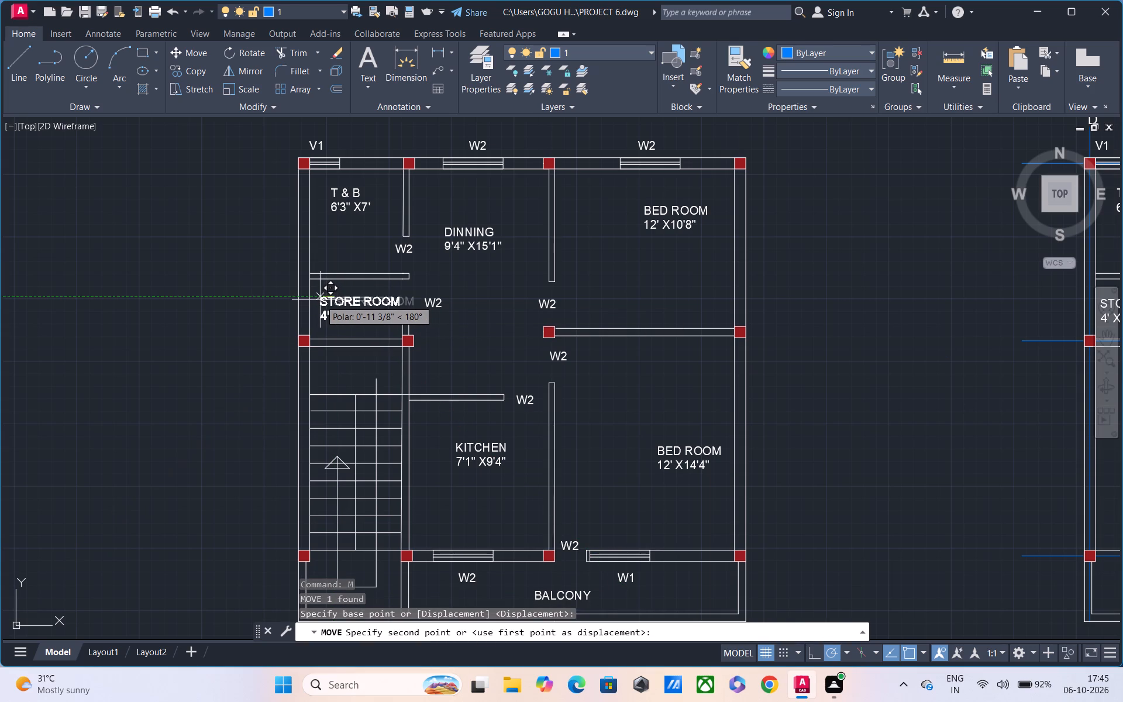
click(320, 300)
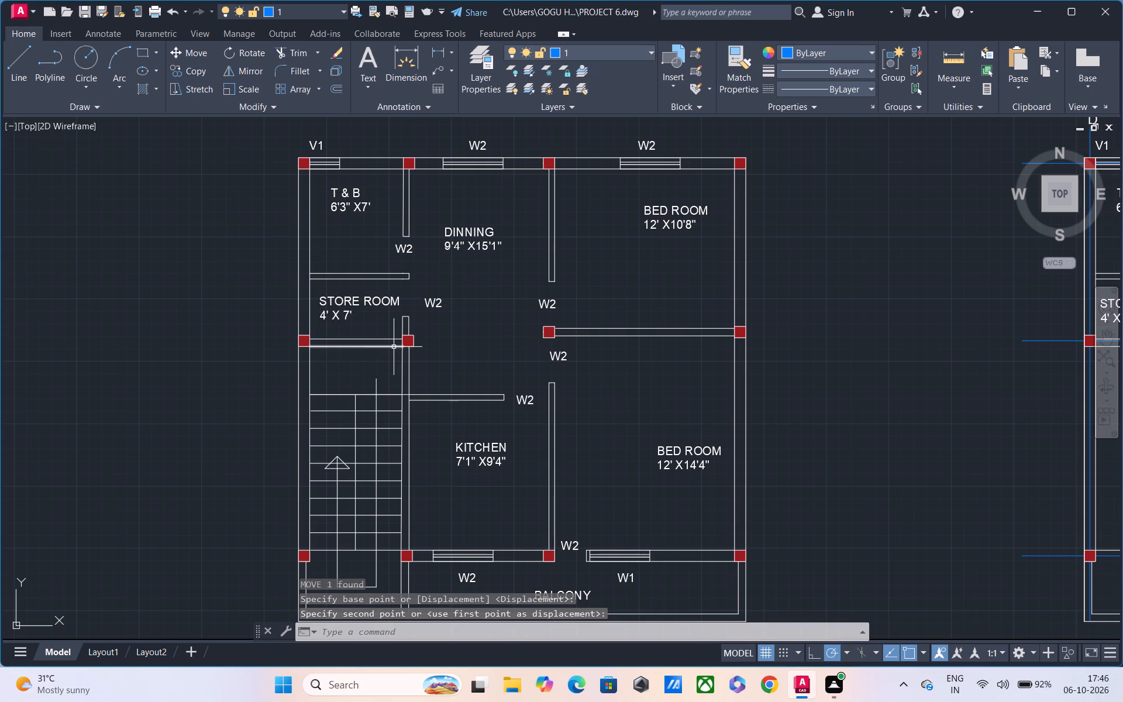
key(Escape)
Change the W2 label at the original plan's store room door opening to "D 2".
double_click(432, 307)
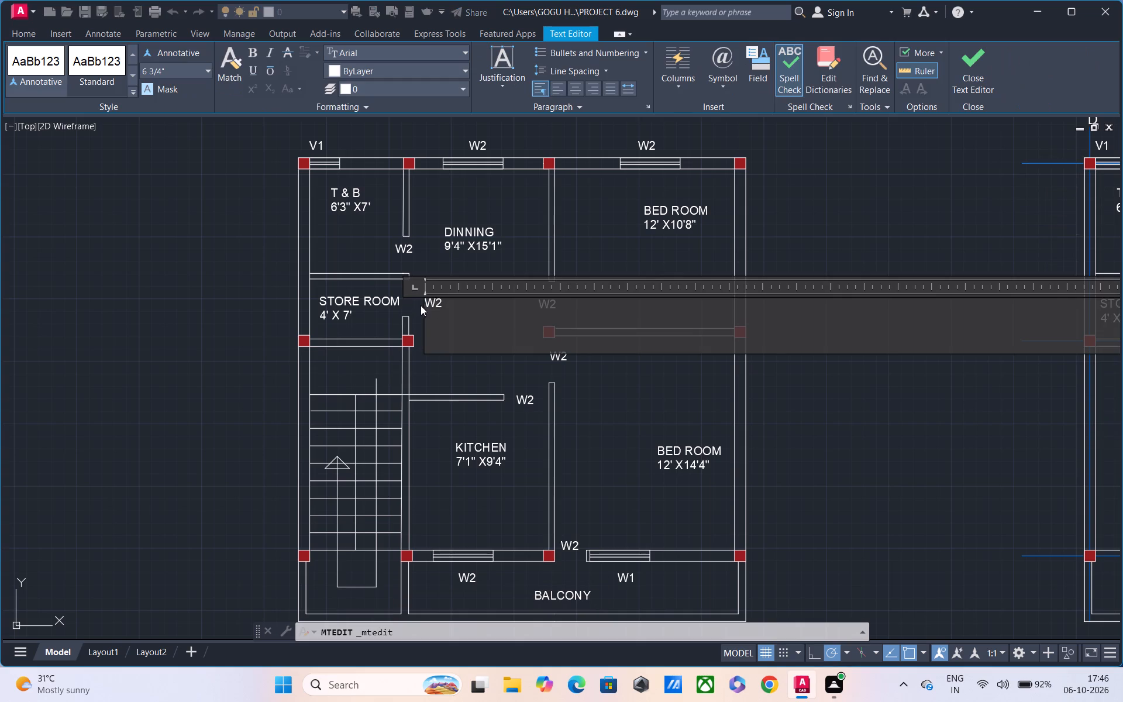
click(450, 305)
key(BackSpace)
key(BackSpace)
text(D 2)
click(466, 366)
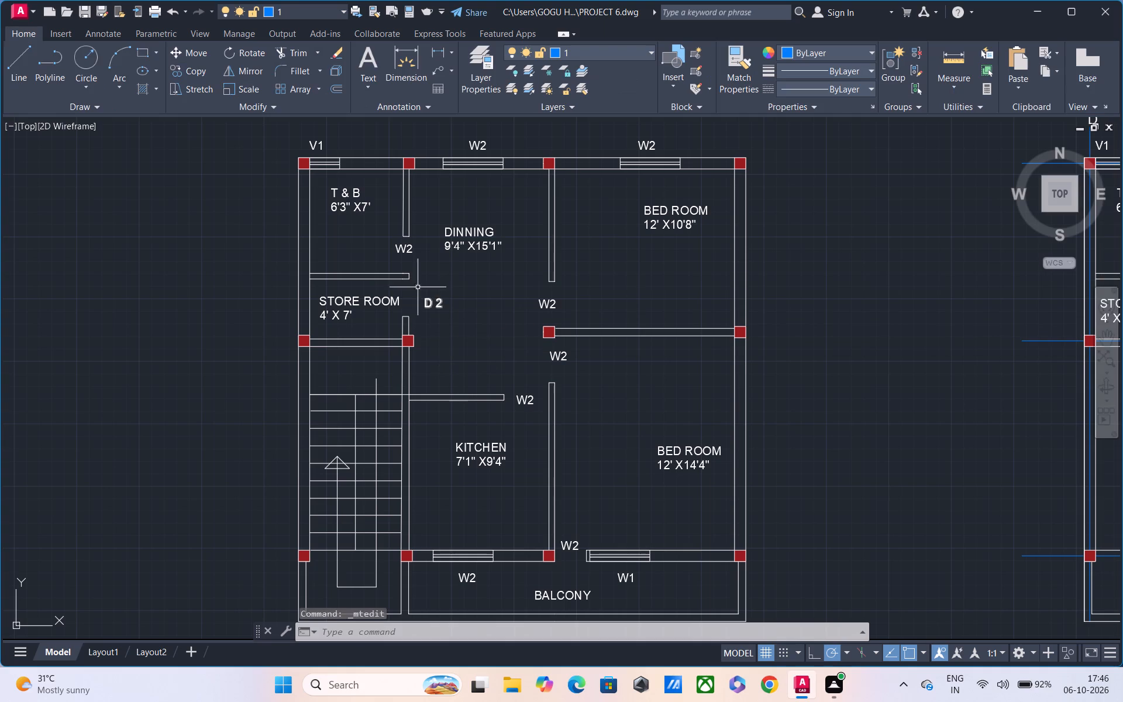
Move the D 2 label slightly up and closer to the store room door opening.
click(428, 304)
text(M)
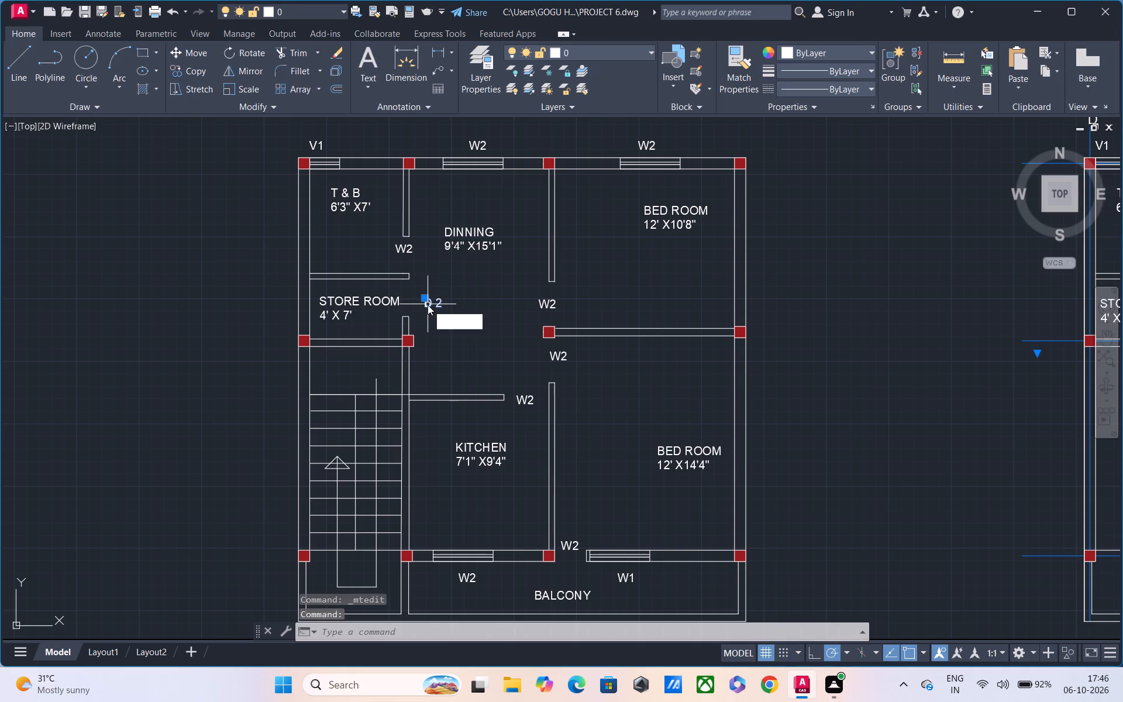
key(space)
click(430, 301)
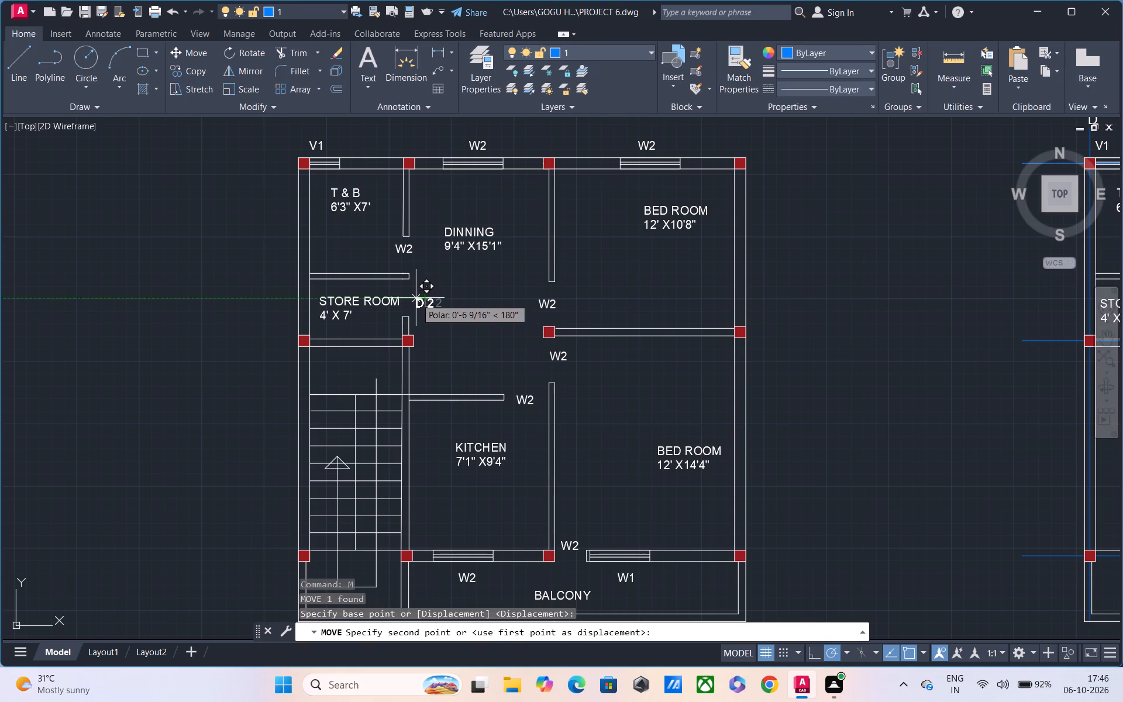
click(413, 294)
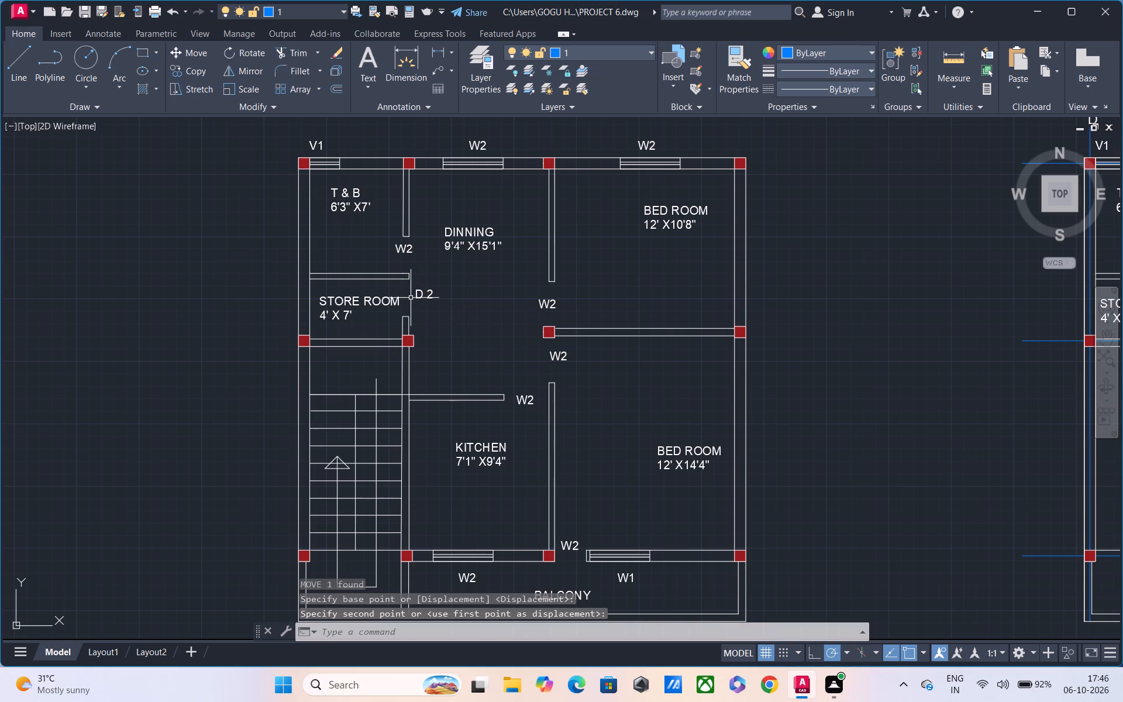
Change the W2 label at the original plan's T & B door opening to D2.
double_click(404, 250)
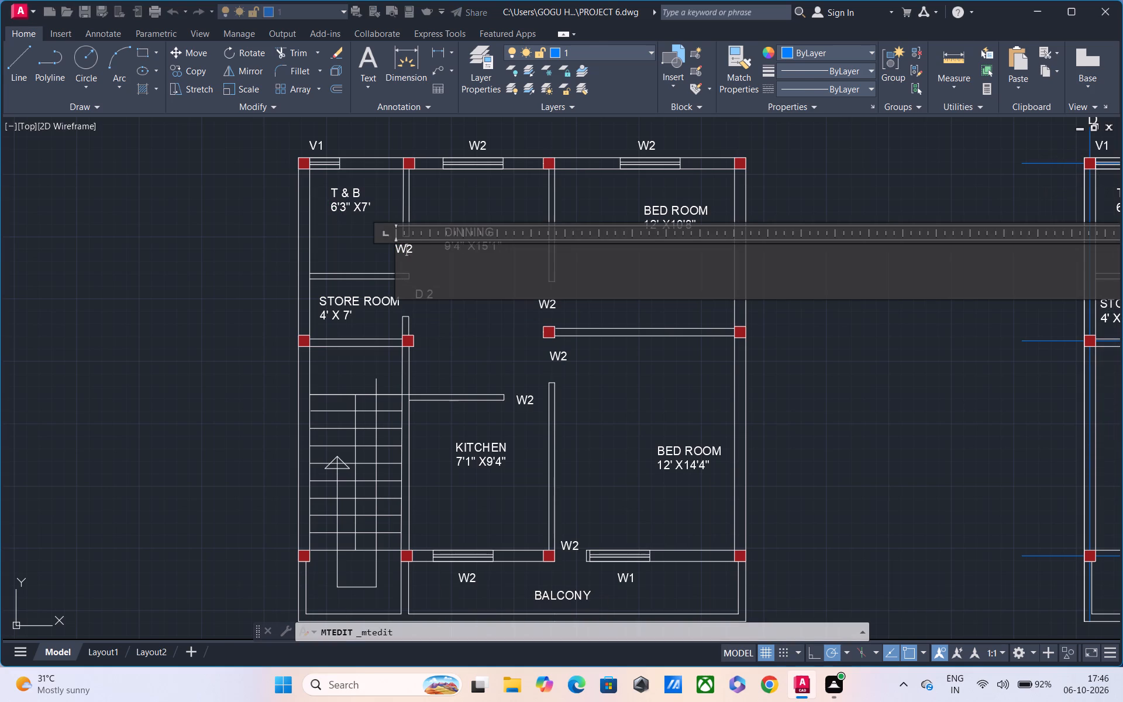
click(423, 256)
key(BackSpace)
key(BackSpace)
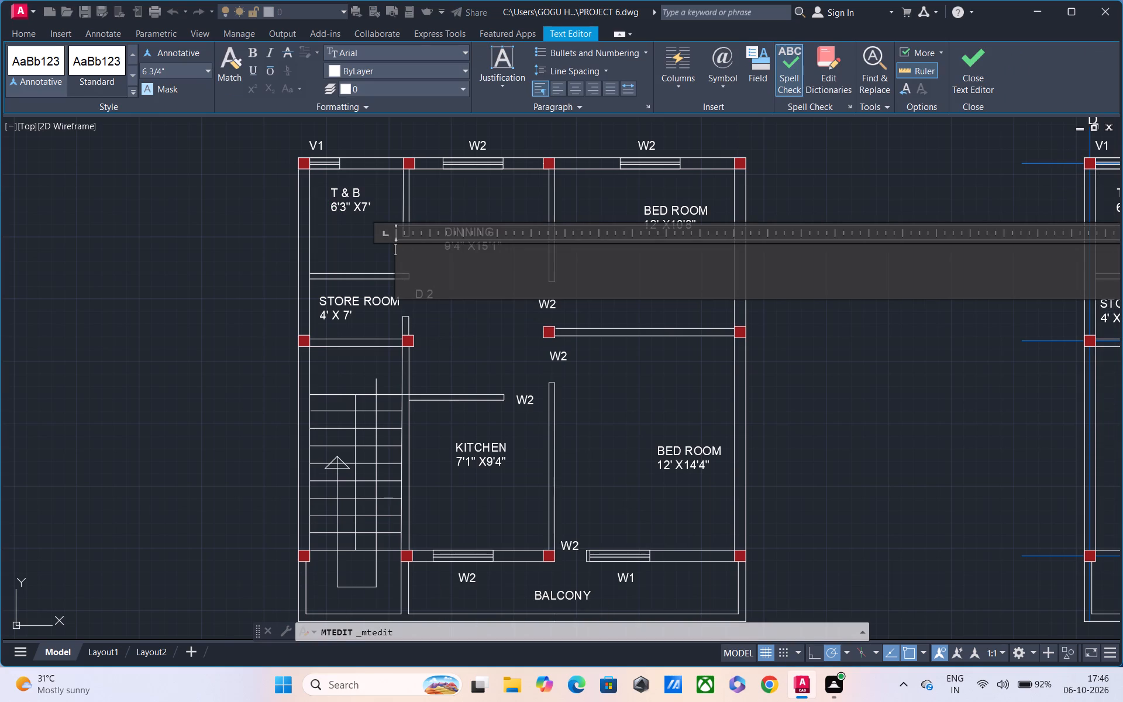
key(d)
key(2)
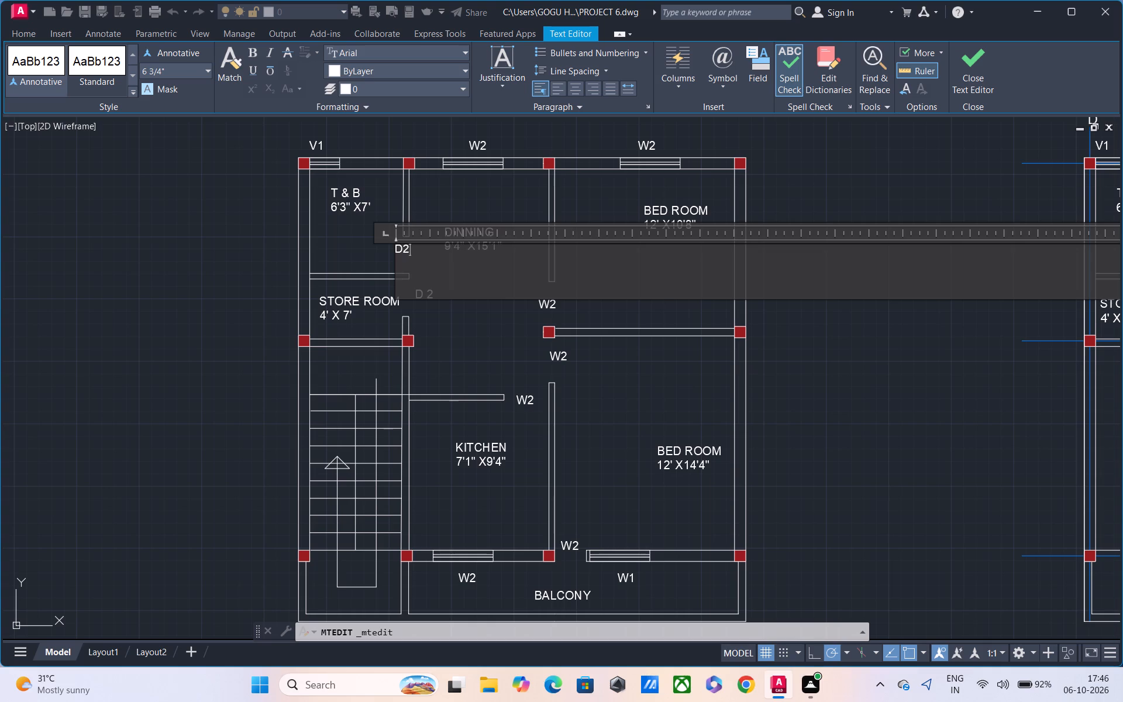
click(447, 311)
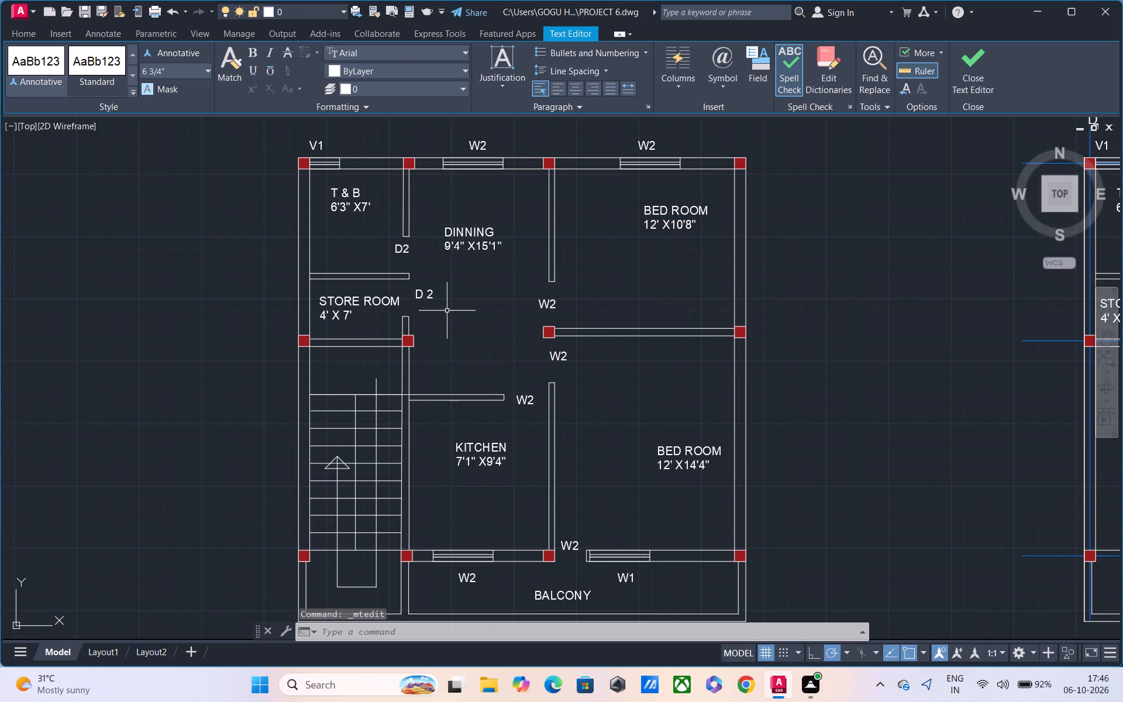
Change the W2 label at the 12' X10'8" bedroom's door opening in the original plan to D1.
double_click(543, 301)
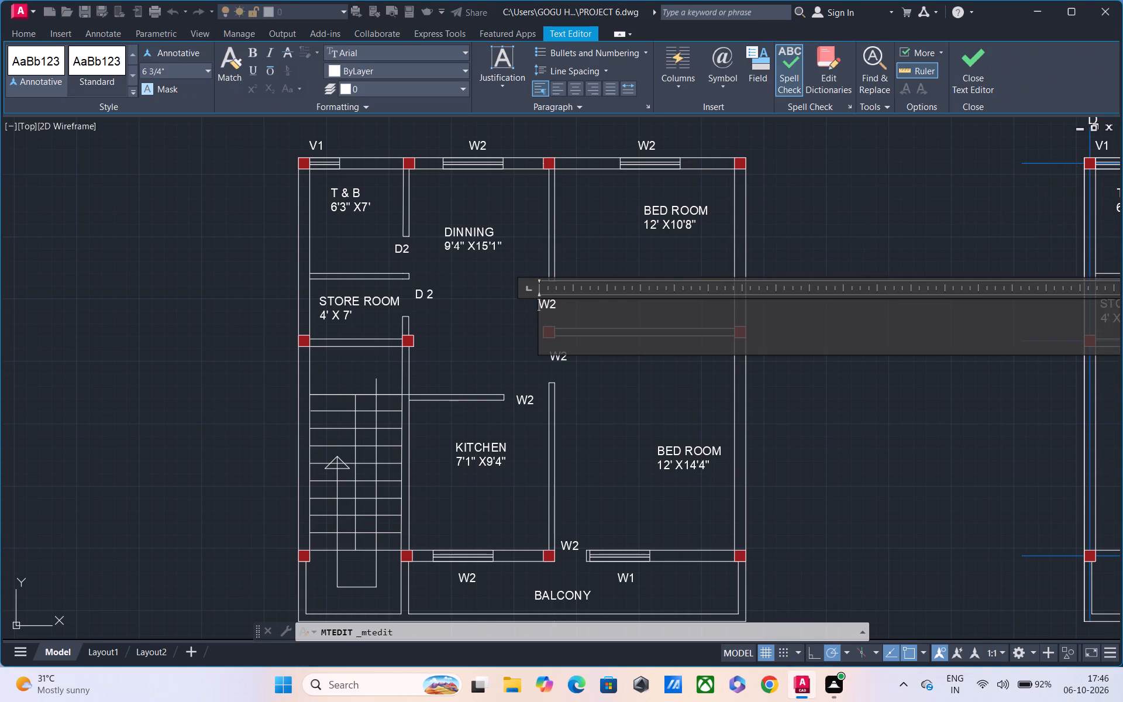
click(573, 307)
key(BackSpace)
key(BackSpace)
key(BackSpace)
text(D1)
click(594, 390)
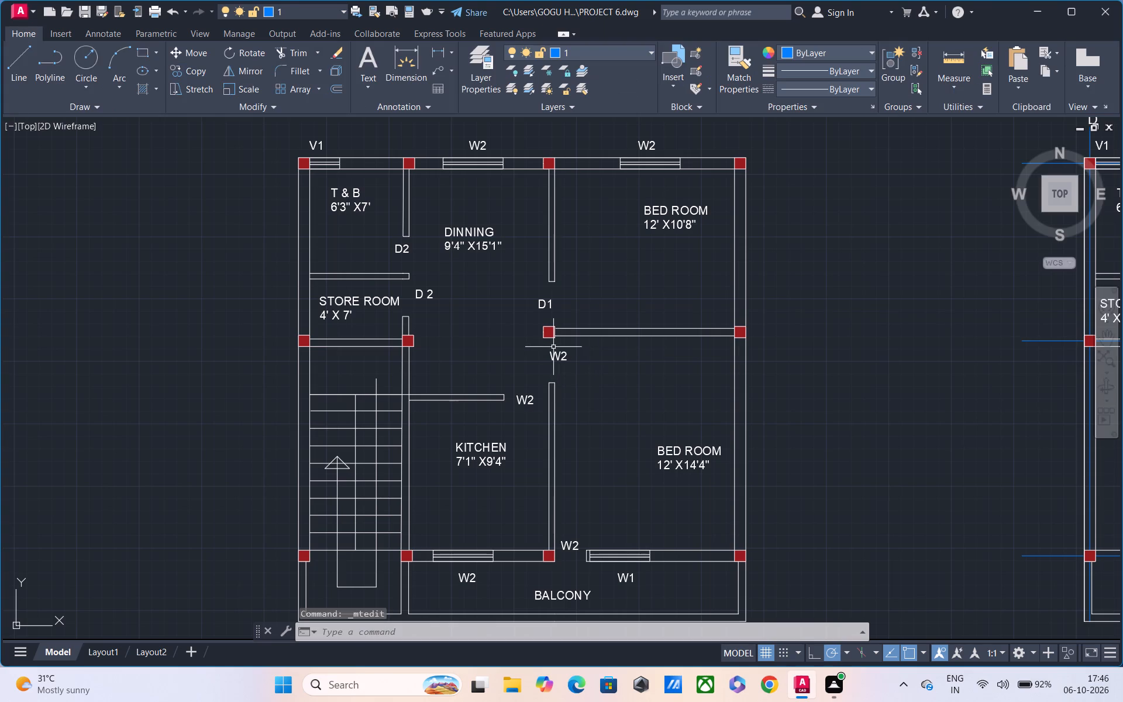
Change the W2 label at the 12' X14'4" bedroom's door opening in the original plan to D1.
double_click(556, 353)
click(567, 358)
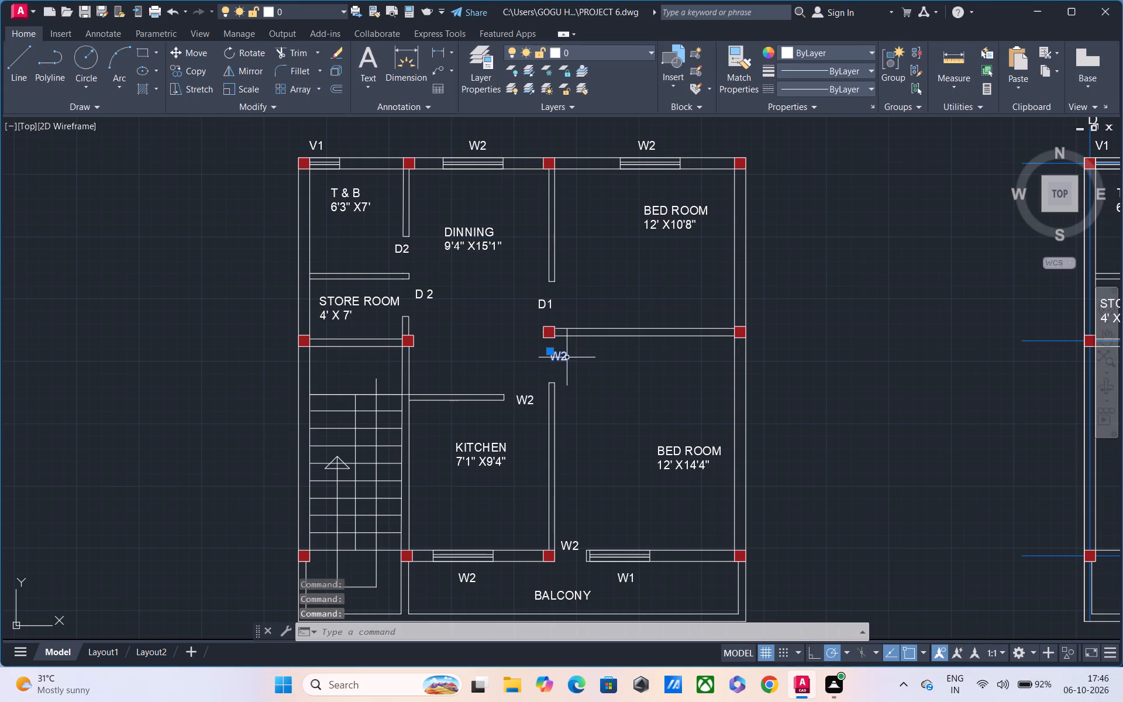
double_click(567, 358)
double_click(564, 359)
key(BackSpace)
key(BackSpace)
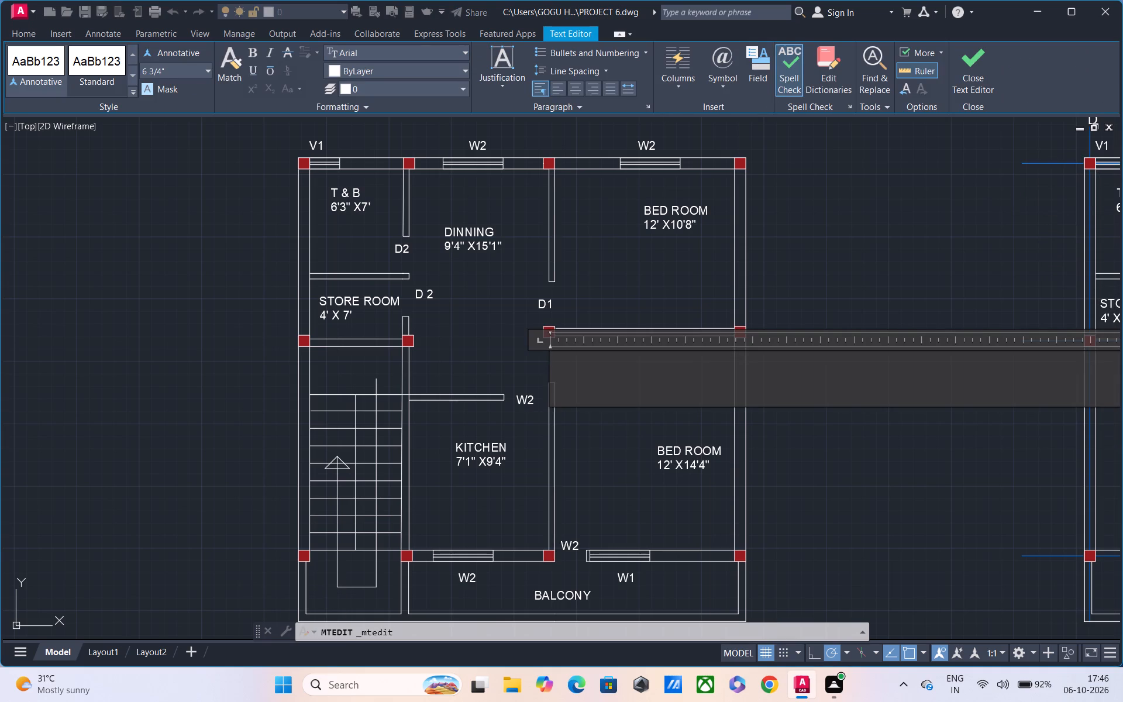
text(D1)
click(636, 422)
Change the W2 label at the original plan's kitchen door opening to D1.
double_click(528, 403)
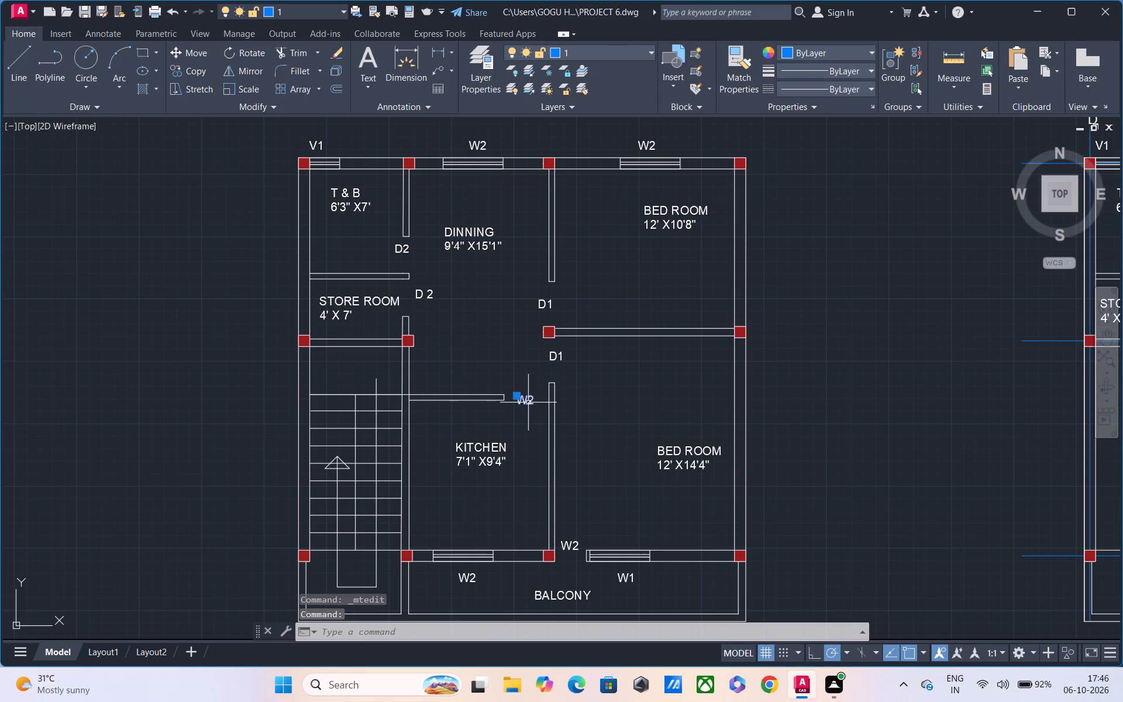
click(538, 398)
key(BackSpace)
key(BackSpace)
key(BackSpace)
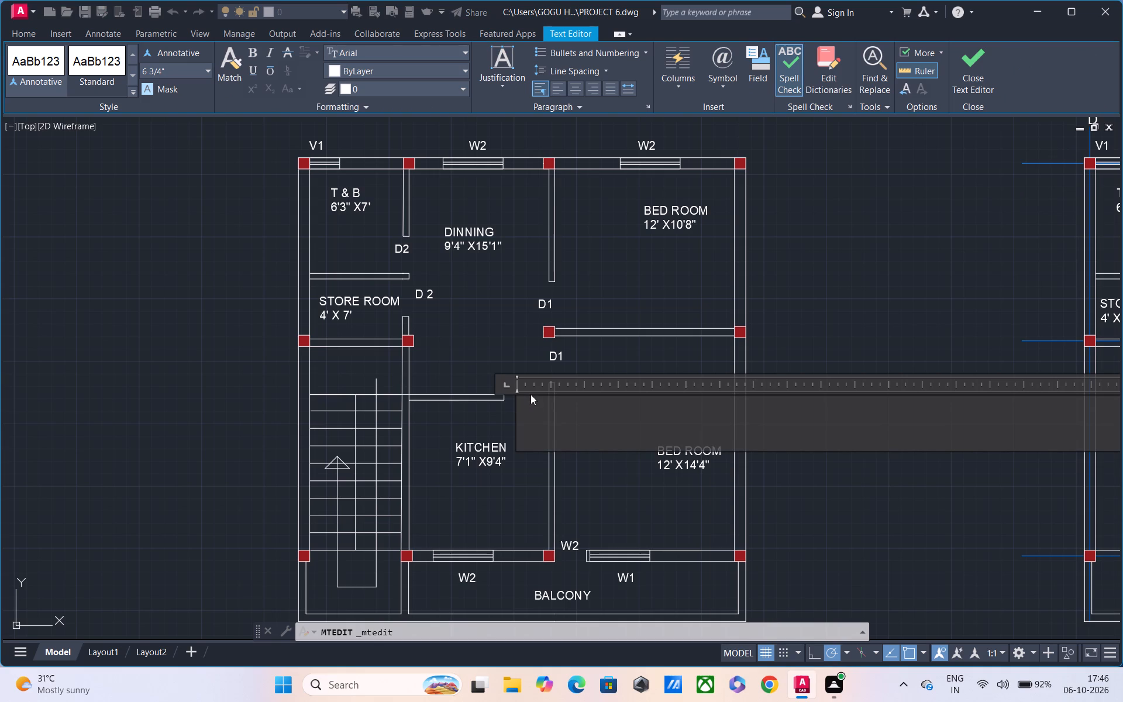
text(D1)
click(608, 460)
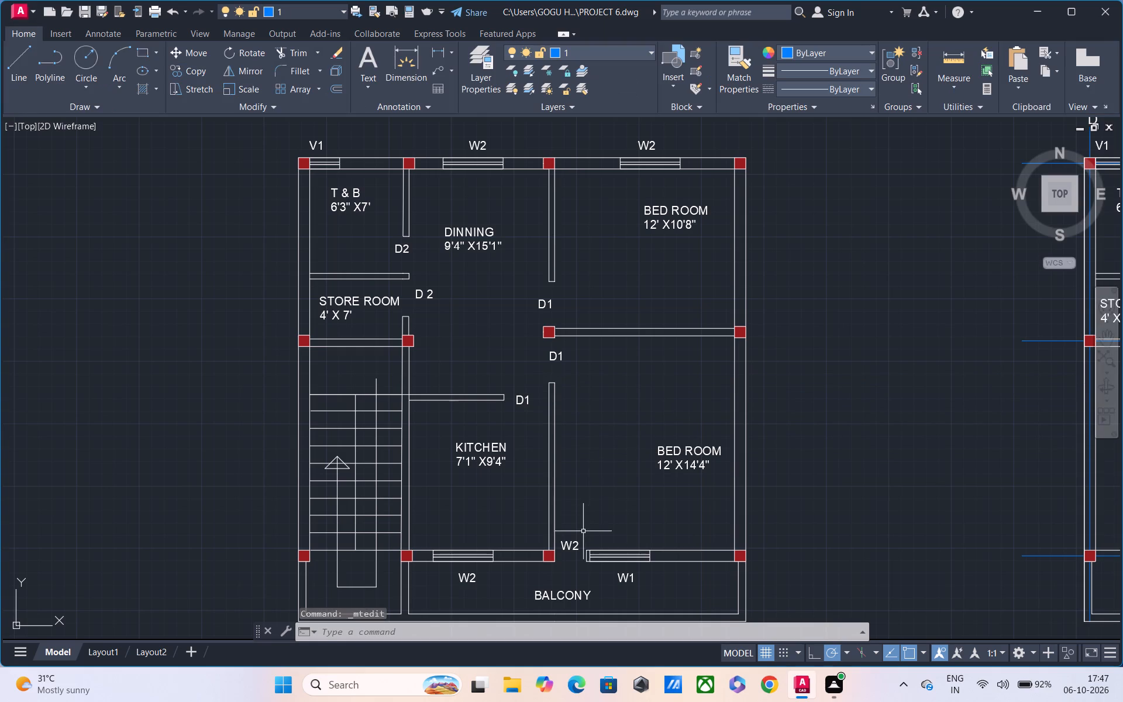
Change the W2 label at the original plan's balcony door opening to D1.
double_click(569, 542)
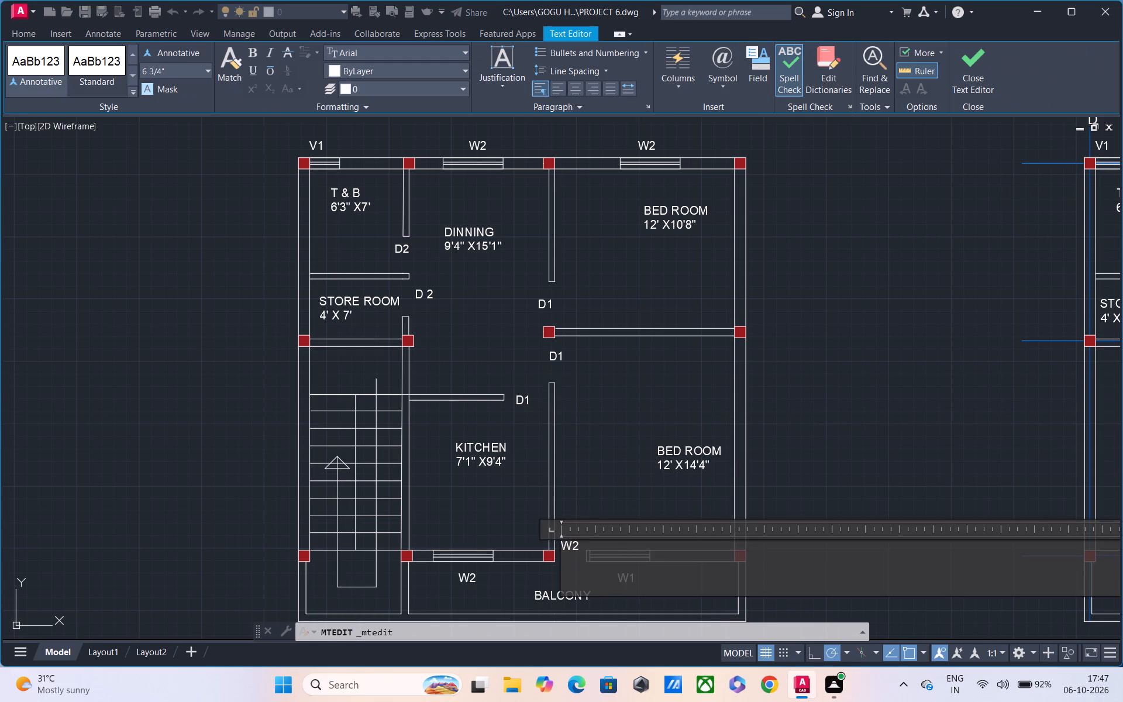
click(585, 539)
click(582, 549)
key(BackSpace)
key(BackSpace)
key(d)
key(1)
click(600, 480)
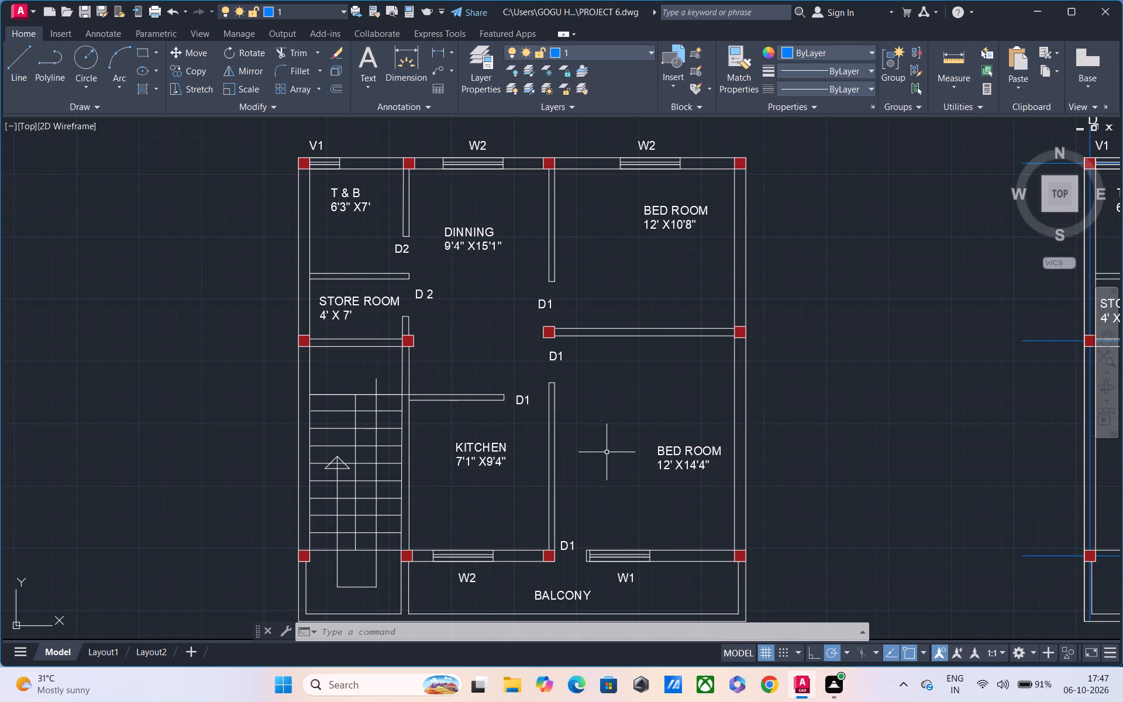
In the plan with grid lines, change the W2 label at the store room door opening to D2.
scroll(626, 460, down, 1)
middle_drag(626, 460, 392, 414)
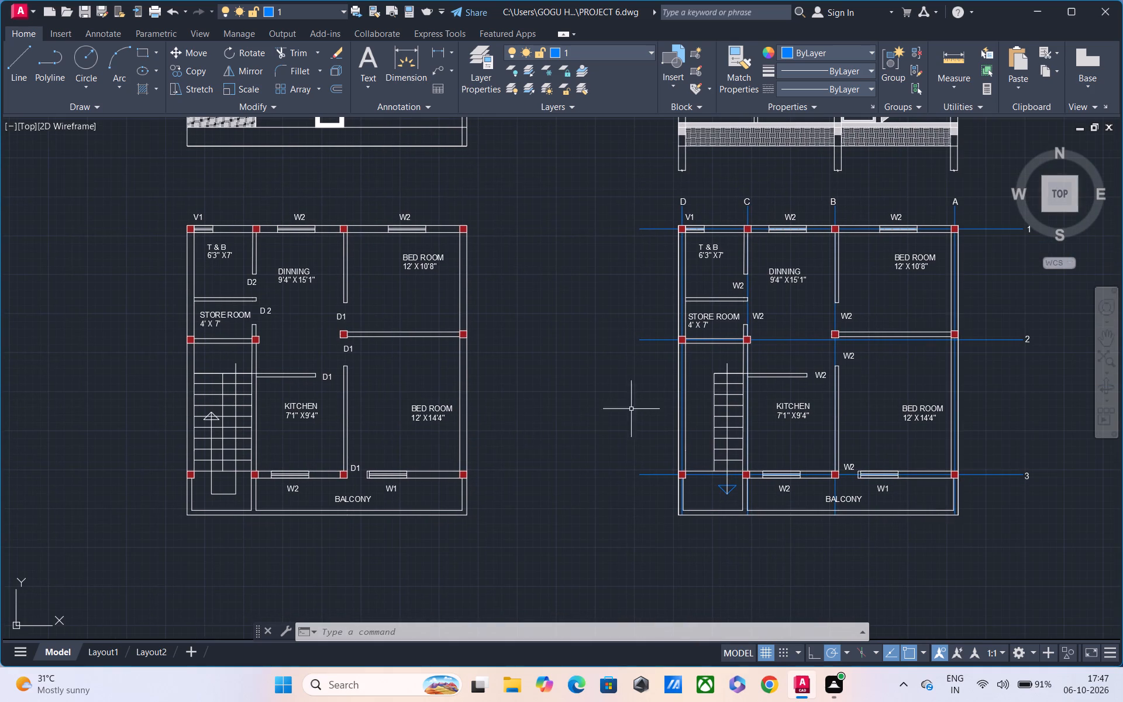
middle_drag(801, 347, 745, 376)
scroll(725, 366, up, 1)
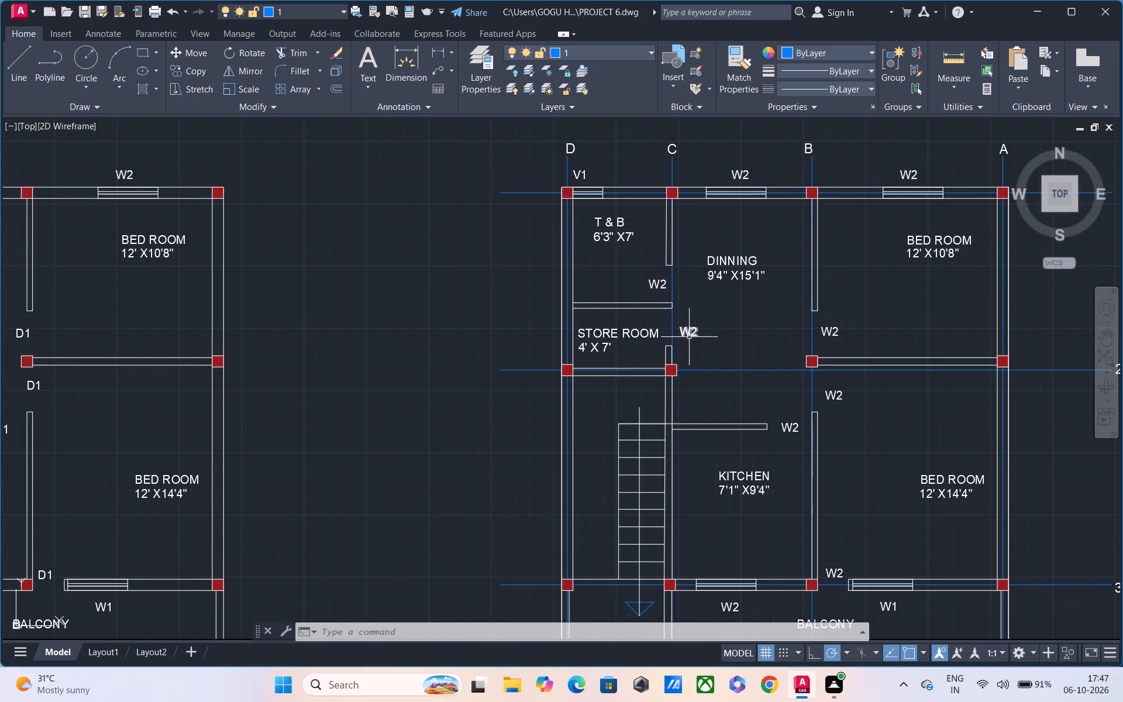
double_click(690, 336)
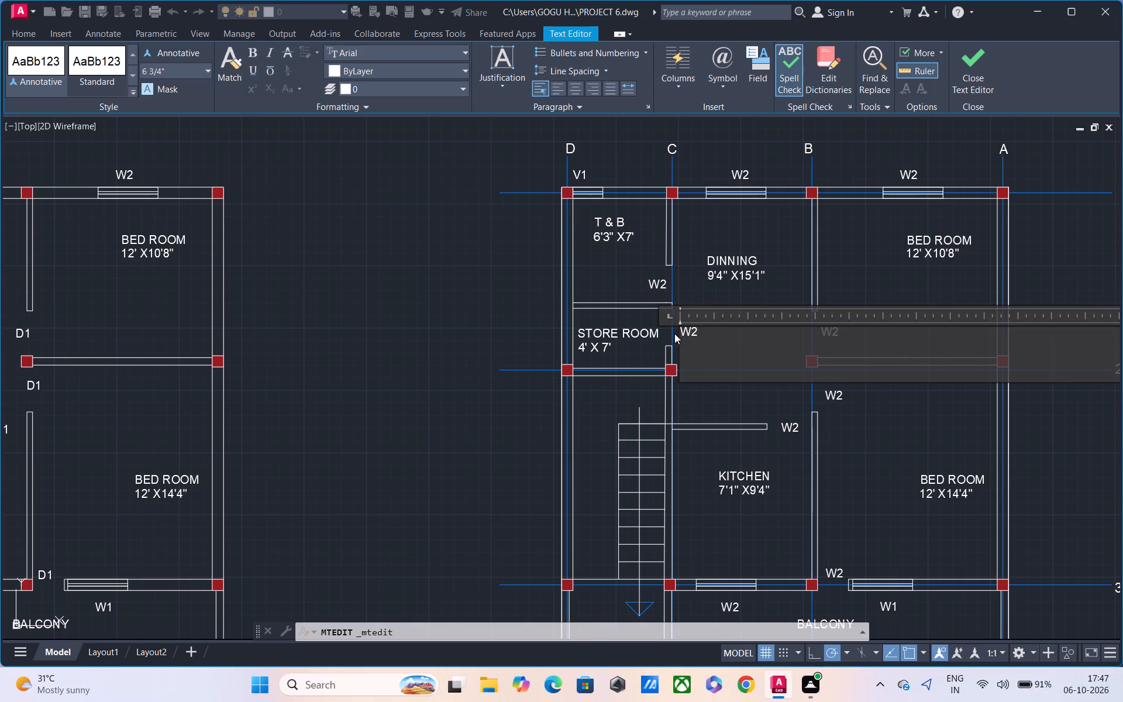
click(717, 337)
key(BackSpace)
key(BackSpace)
key(BackSpace)
text(D2)
click(726, 393)
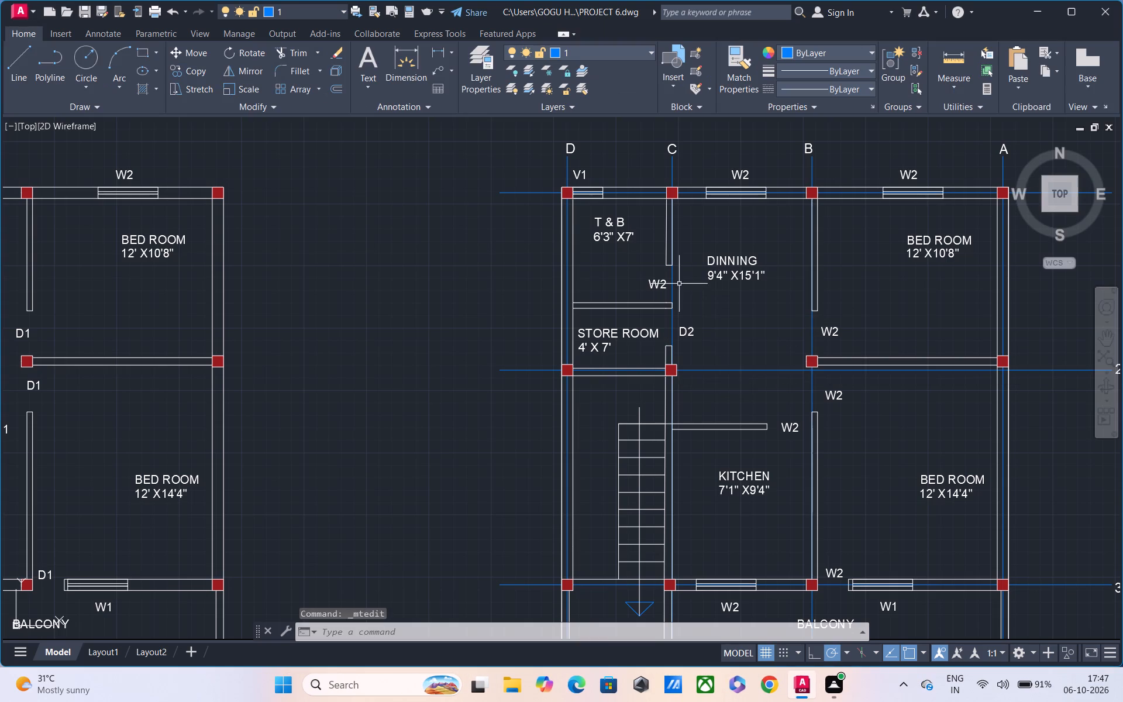
Change the W2 label at the T & B door opening in the gridded plan to D2.
double_click(658, 284)
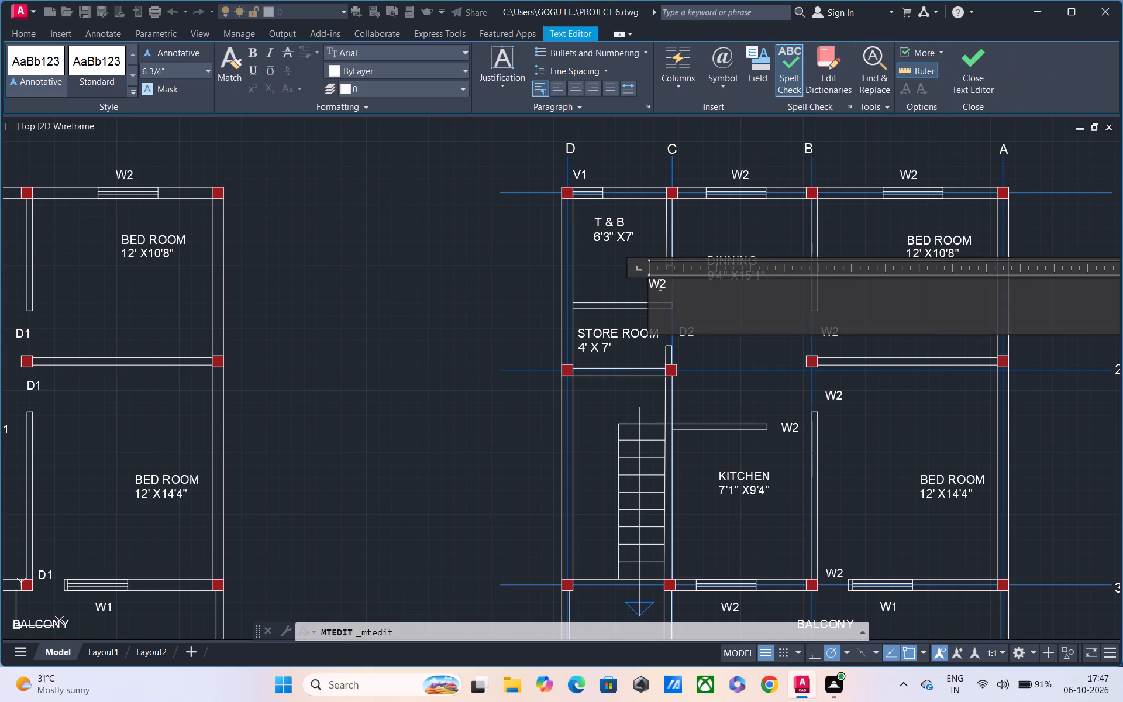
click(671, 282)
key(BackSpace)
key(BackSpace)
key(d)
key(2)
click(753, 394)
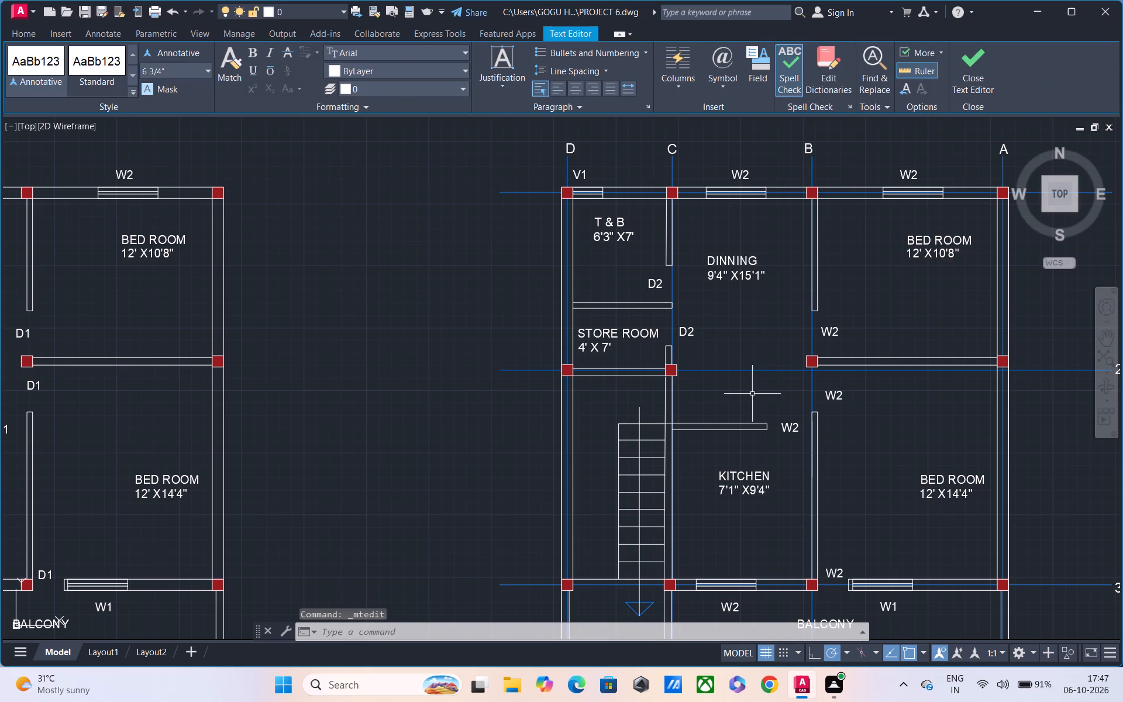
Change the W2 label at the 12' X10'8" bedroom's door opening in the gridded plan to D1.
double_click(838, 329)
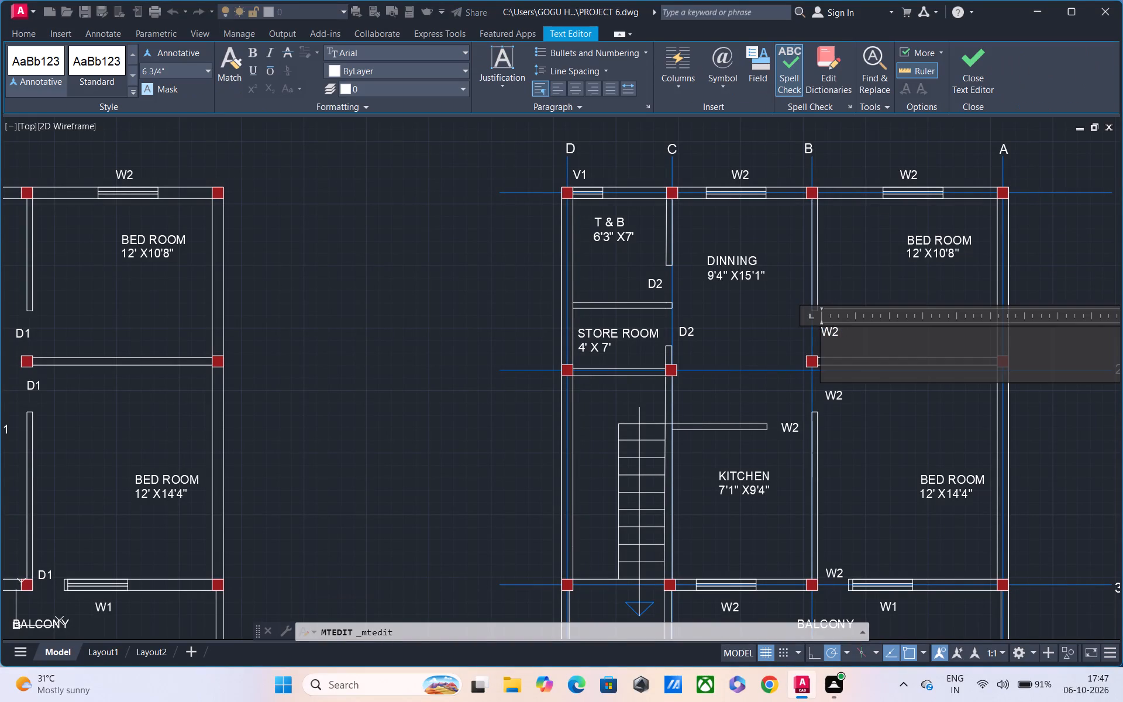
key(BackSpace)
key(BackSpace)
key(BackSpace)
text(D1)
click(887, 401)
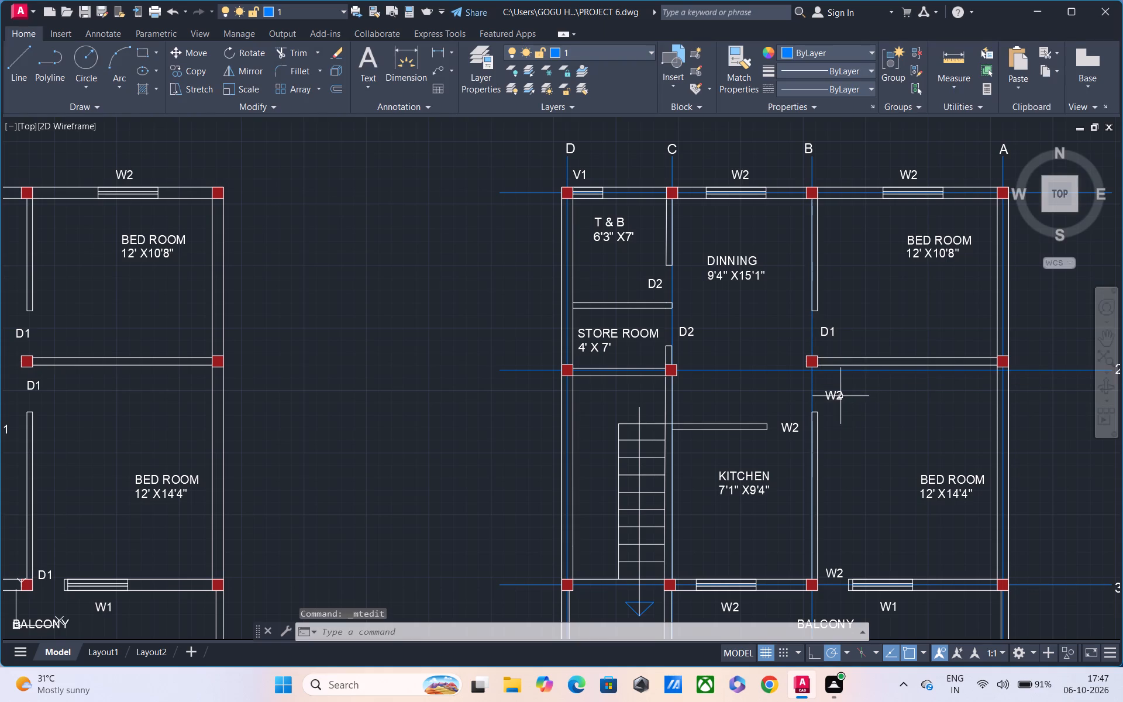
Change the W2 label at the 12' X14'4" bedroom's door opening in the gridded plan to D1.
double_click(840, 397)
key(BackSpace)
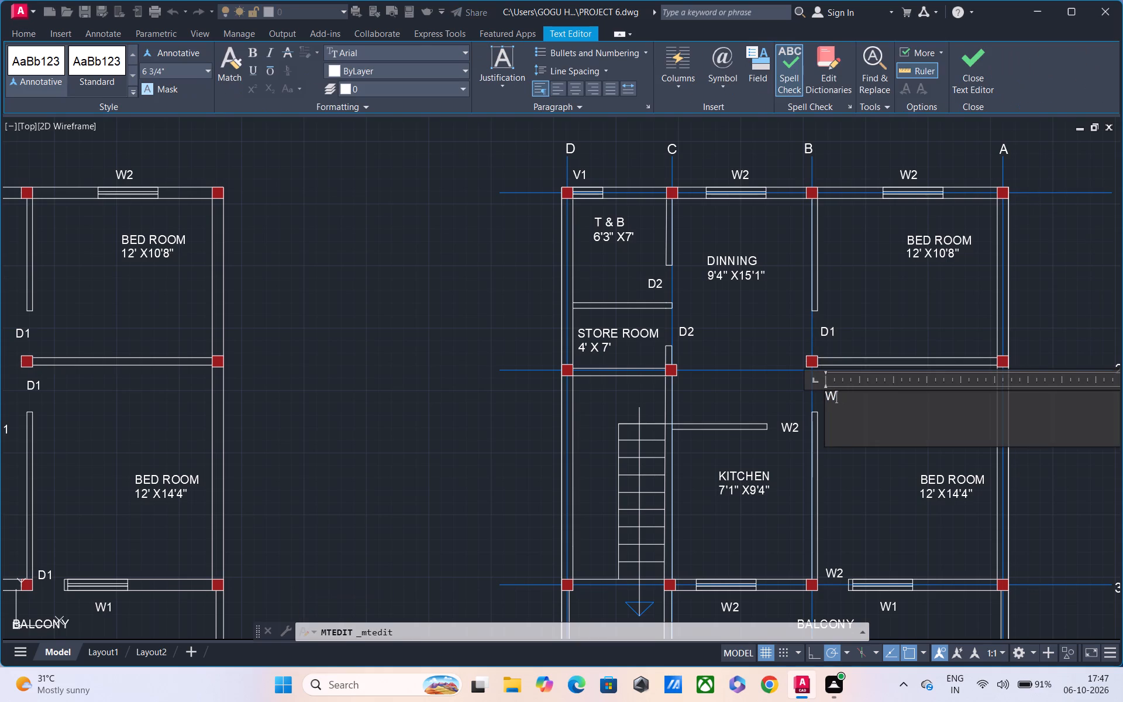
key(BackSpace)
text(D1)
click(855, 497)
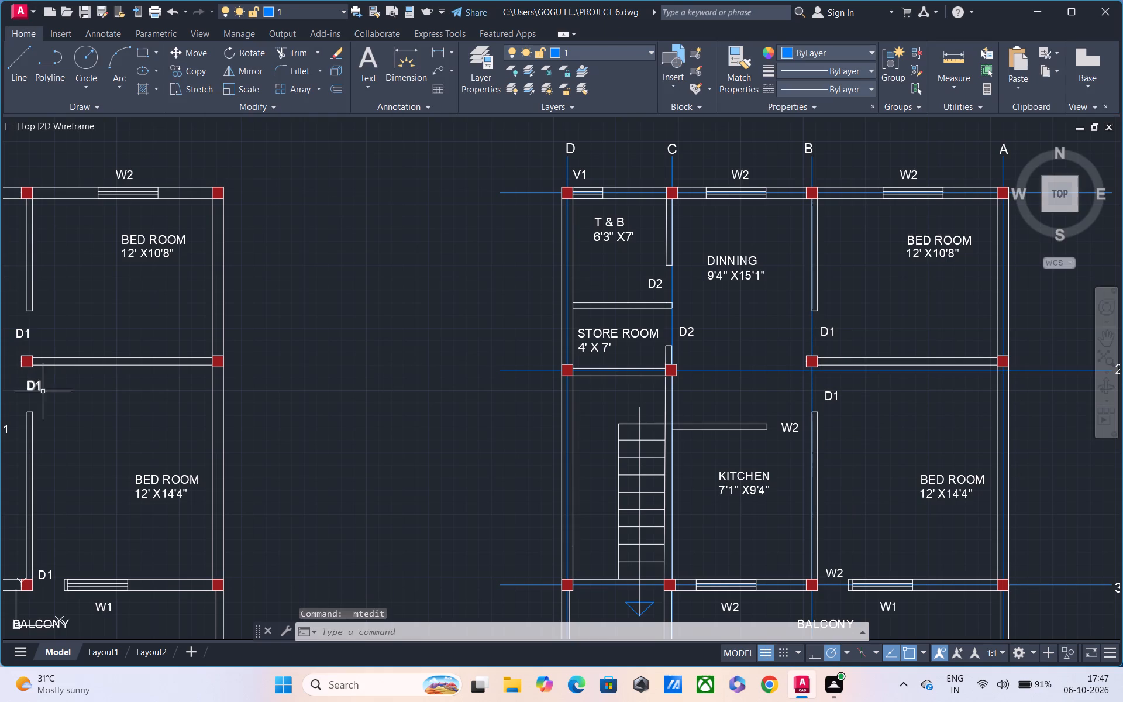
Change the W2 label at the gridded plan's kitchen door opening to D1.
middle_drag(72, 415, 110, 420)
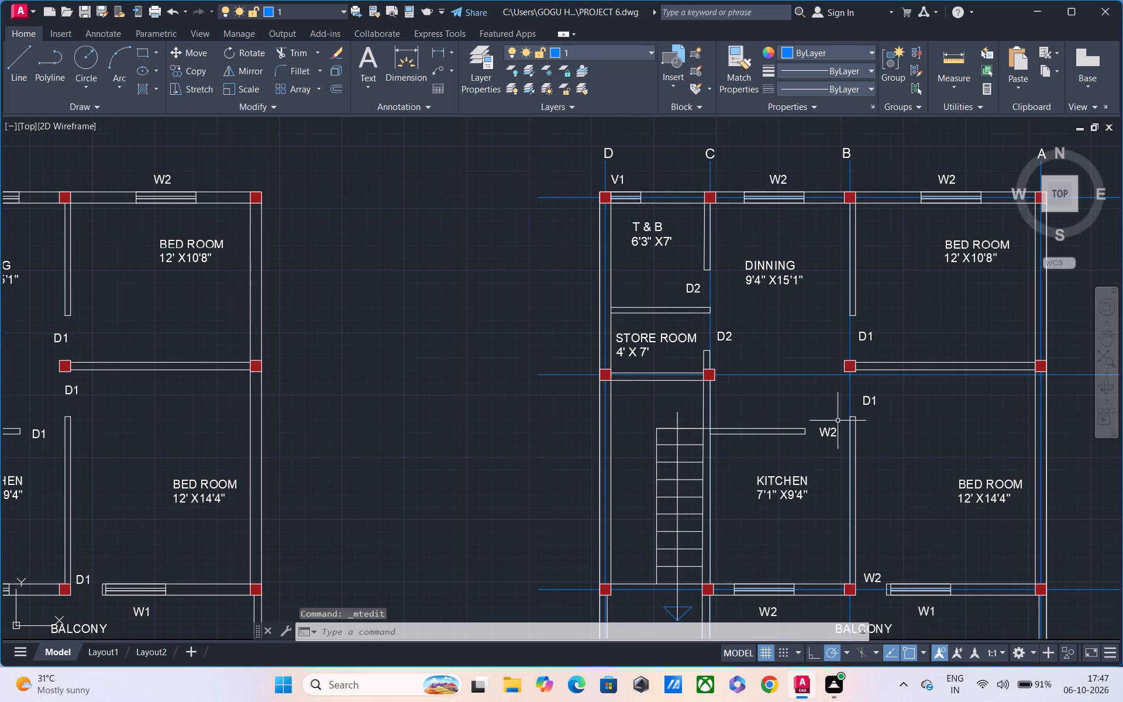
double_click(824, 428)
click(848, 438)
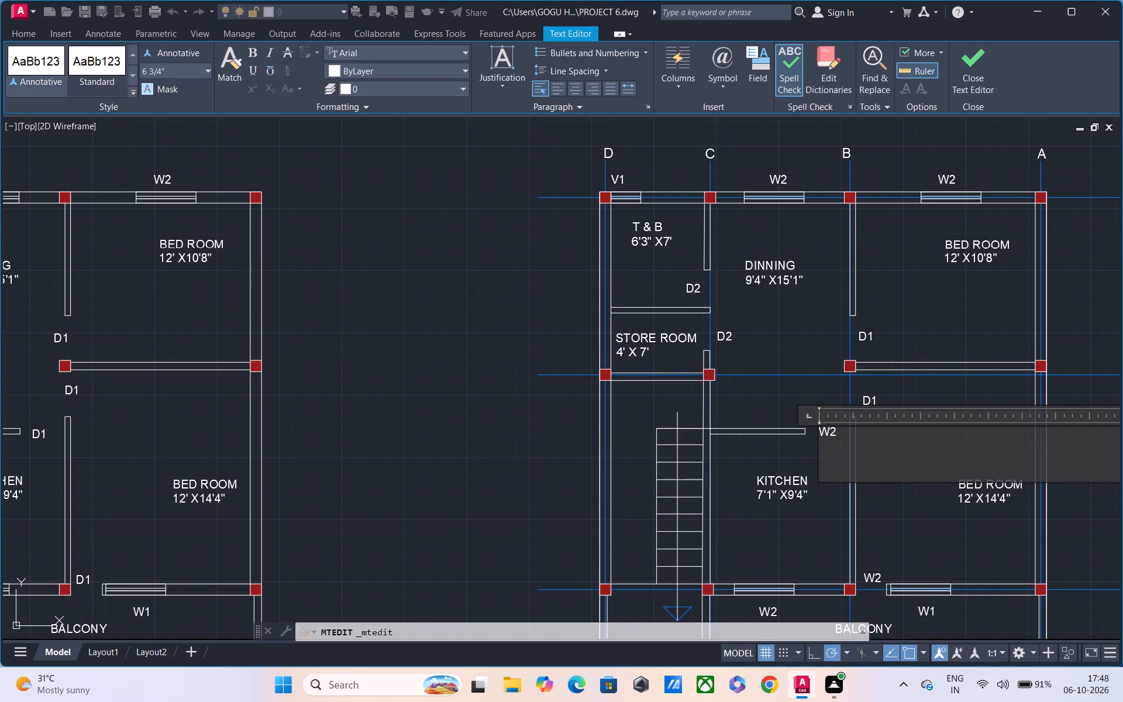
key(BackSpace)
key(BackSpace)
key(d)
key(1)
click(909, 515)
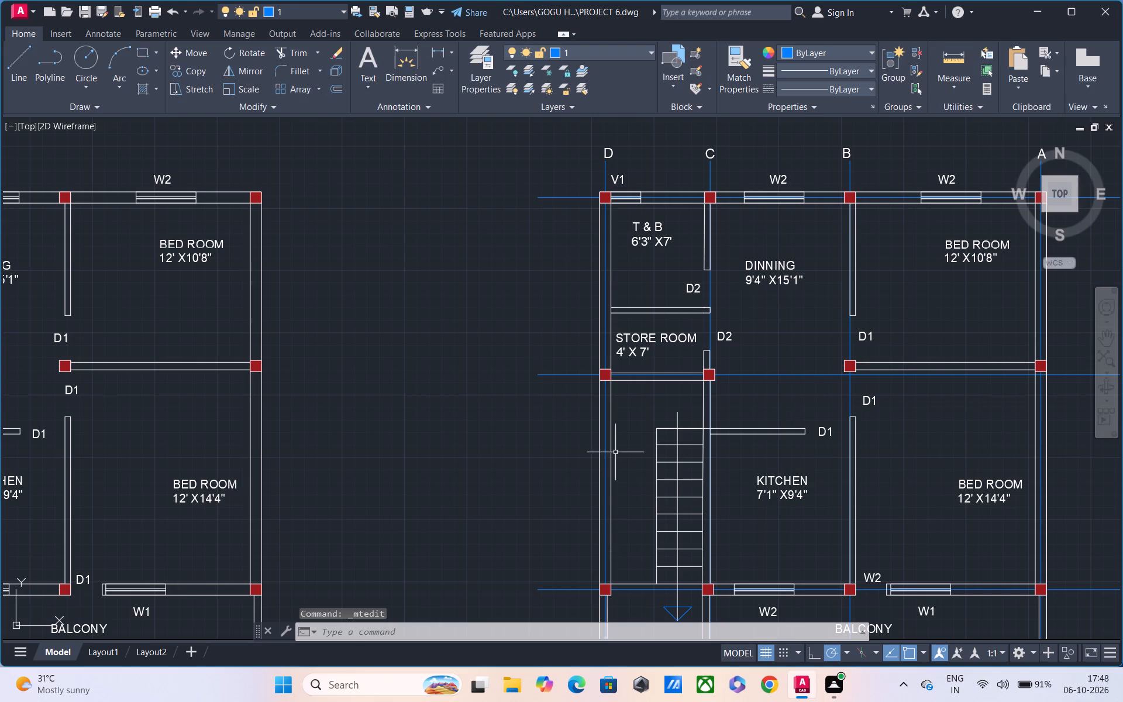
Change the W2 label at the gridded plan's balcony door opening to D1.
double_click(875, 576)
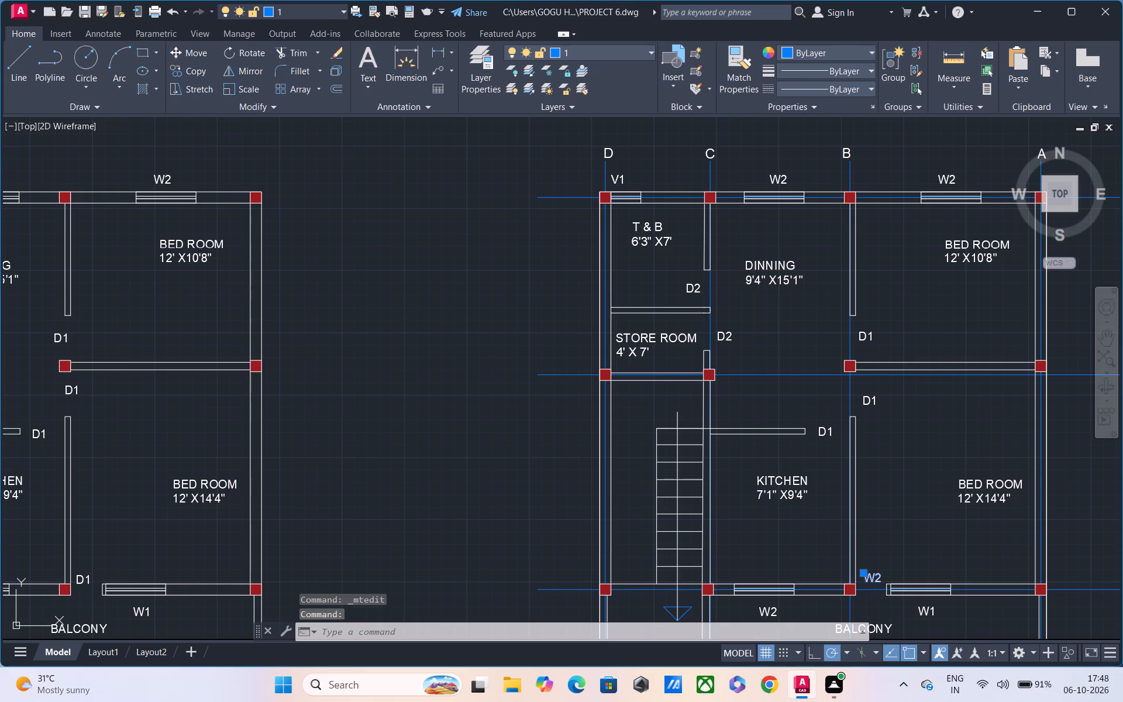
click(919, 572)
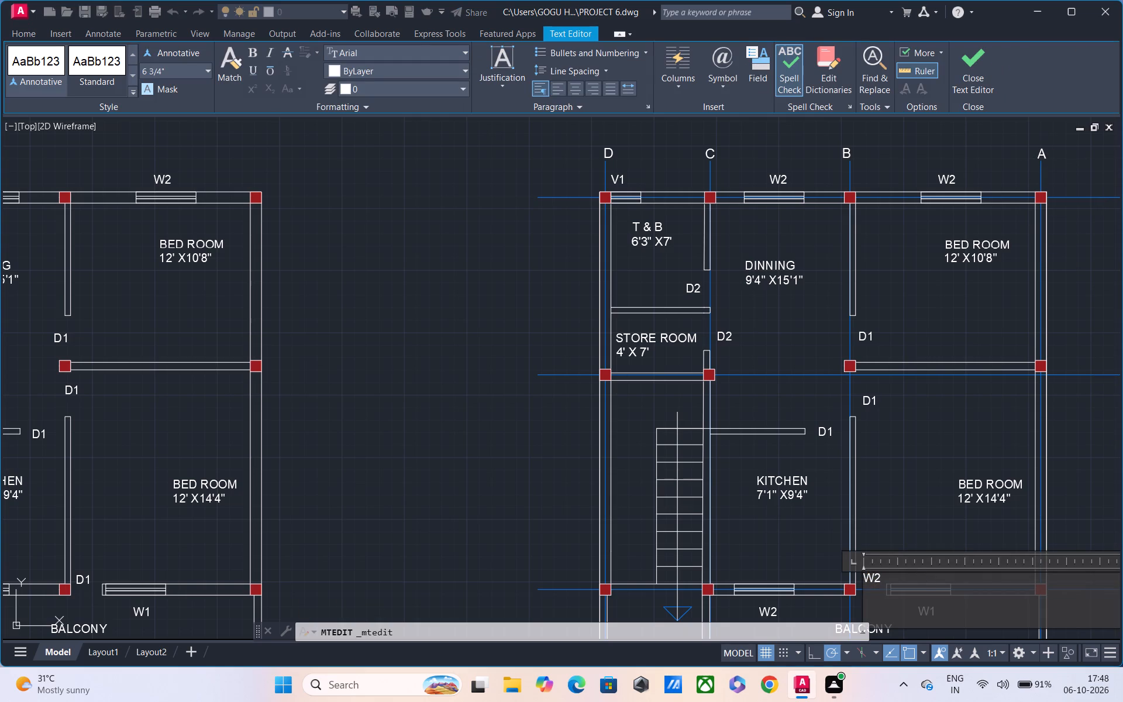
click(892, 583)
key(BackSpace)
key(BackSpace)
key(BackSpace)
text(D1)
click(932, 448)
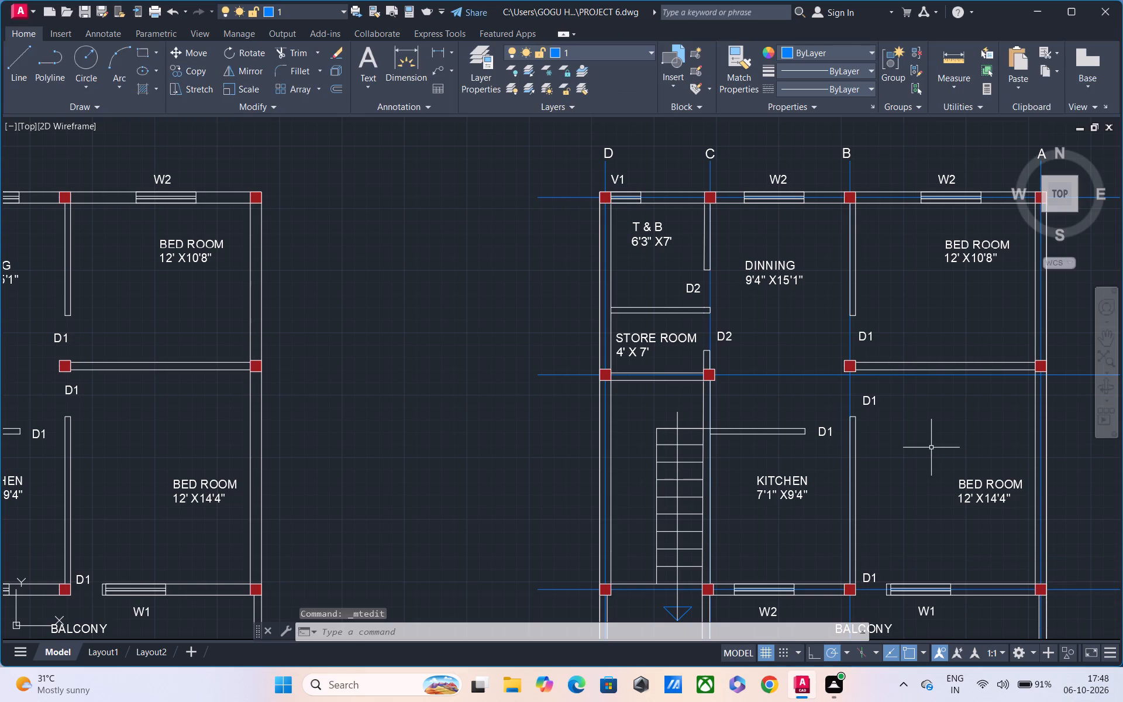
Save the drawing with the plans, elevation and section all in view.
scroll(931, 448, down, 1)
middle_drag(909, 464, 900, 418)
scroll(899, 416, down, 1)
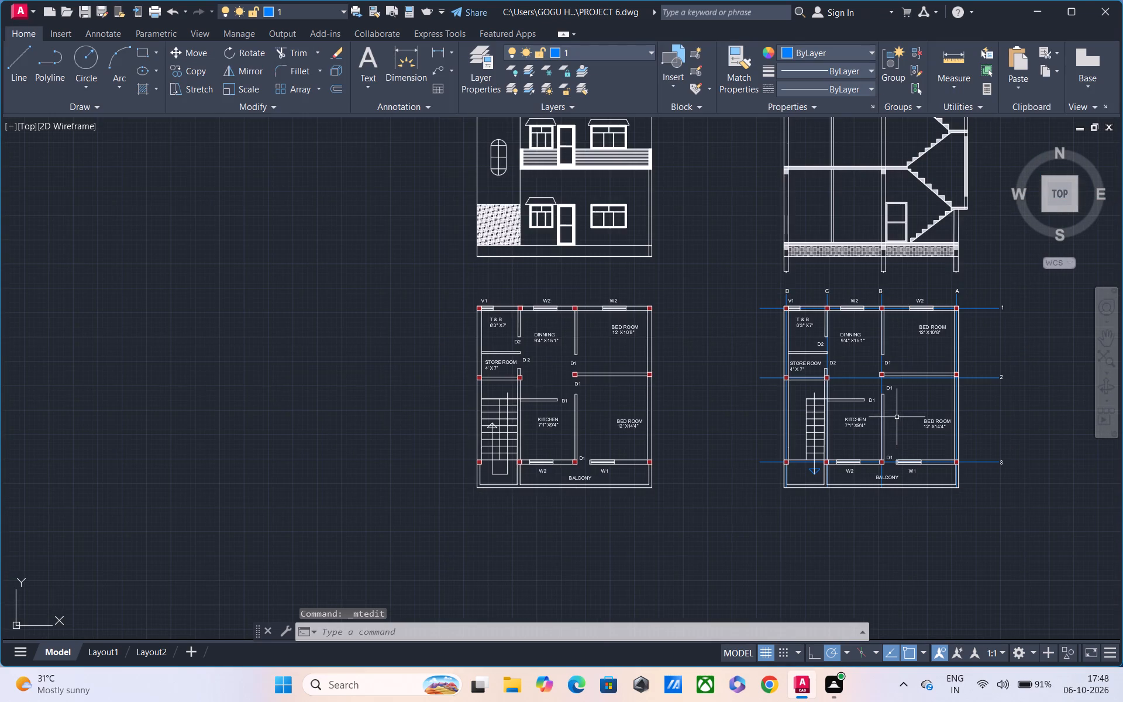
scroll(892, 433, down, 1)
middle_drag(886, 435, 609, 463)
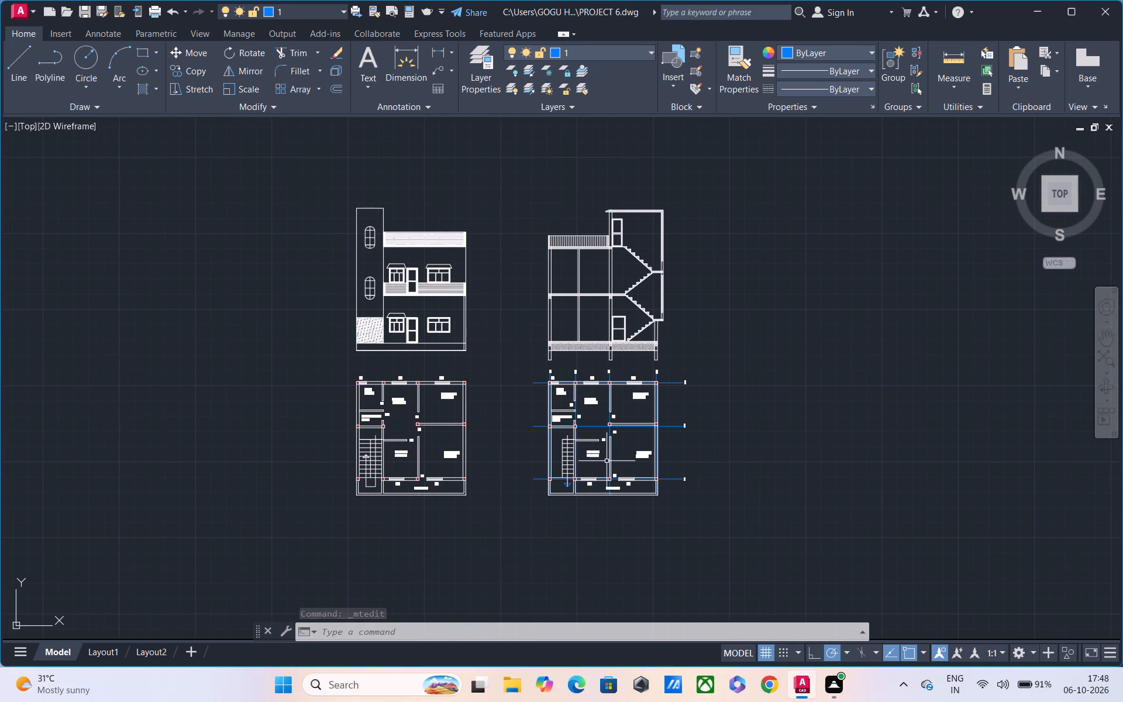
key(ctrl+s)
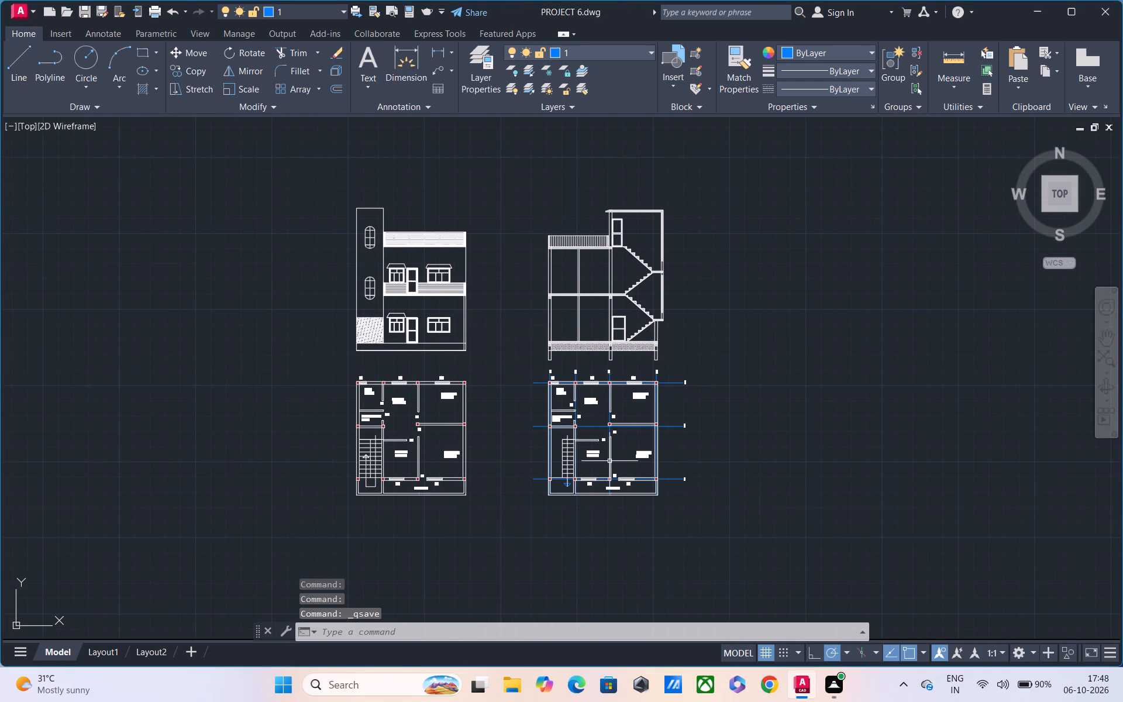
Save the drawing again with the door tags in place on both floor plans.
key(ctrl+s)
key(ctrl+s)
Examine the front elevation, the staircase section and both labelled floor plans, including their door and window tags.
scroll(629, 428, up, 1)
middle_drag(594, 436, 517, 452)
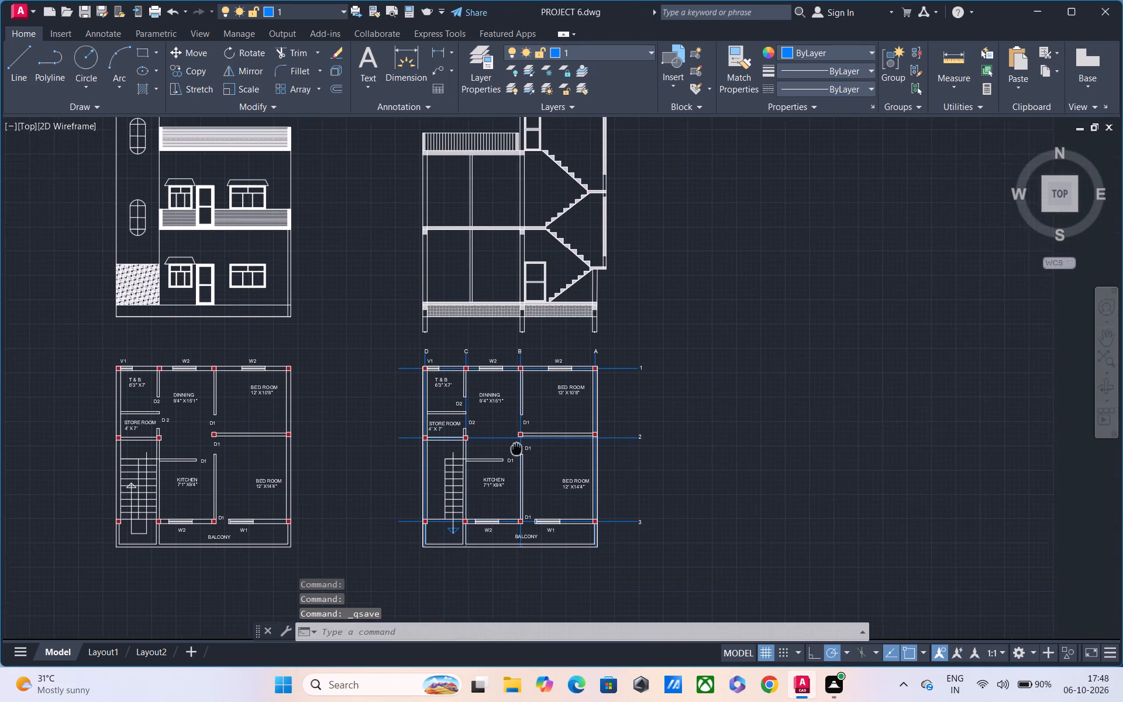
middle_drag(517, 452, 523, 467)
scroll(523, 468, down, 1)
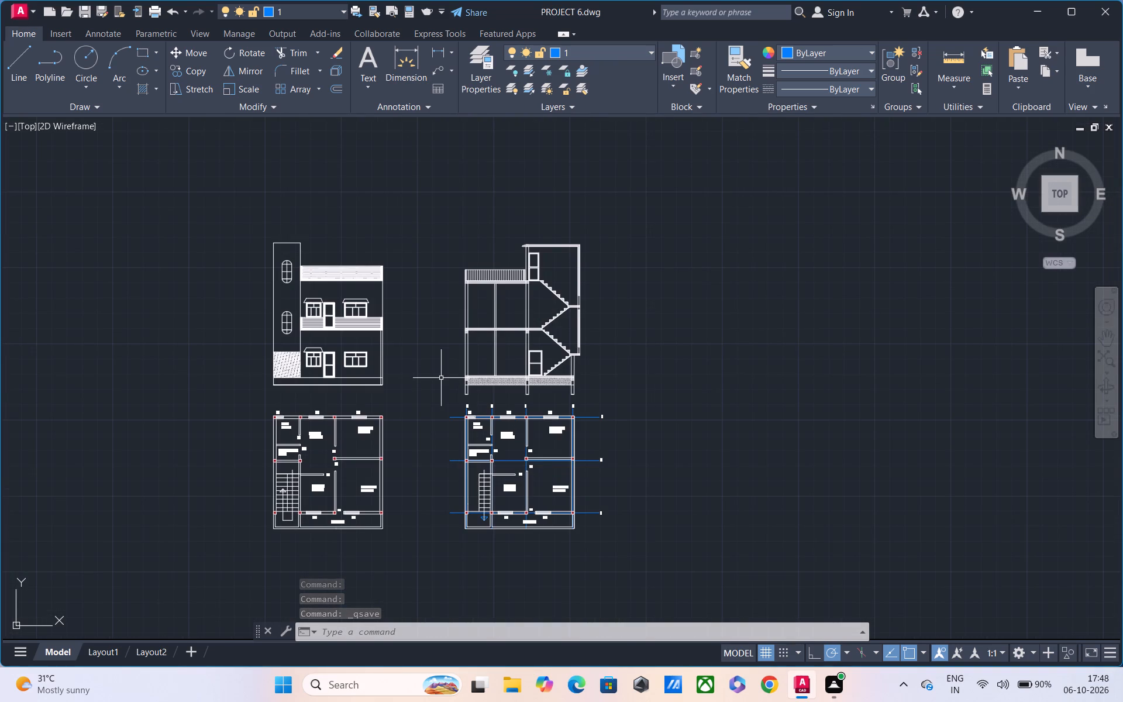
scroll(436, 370, up, 1)
middle_drag(436, 370, 438, 315)
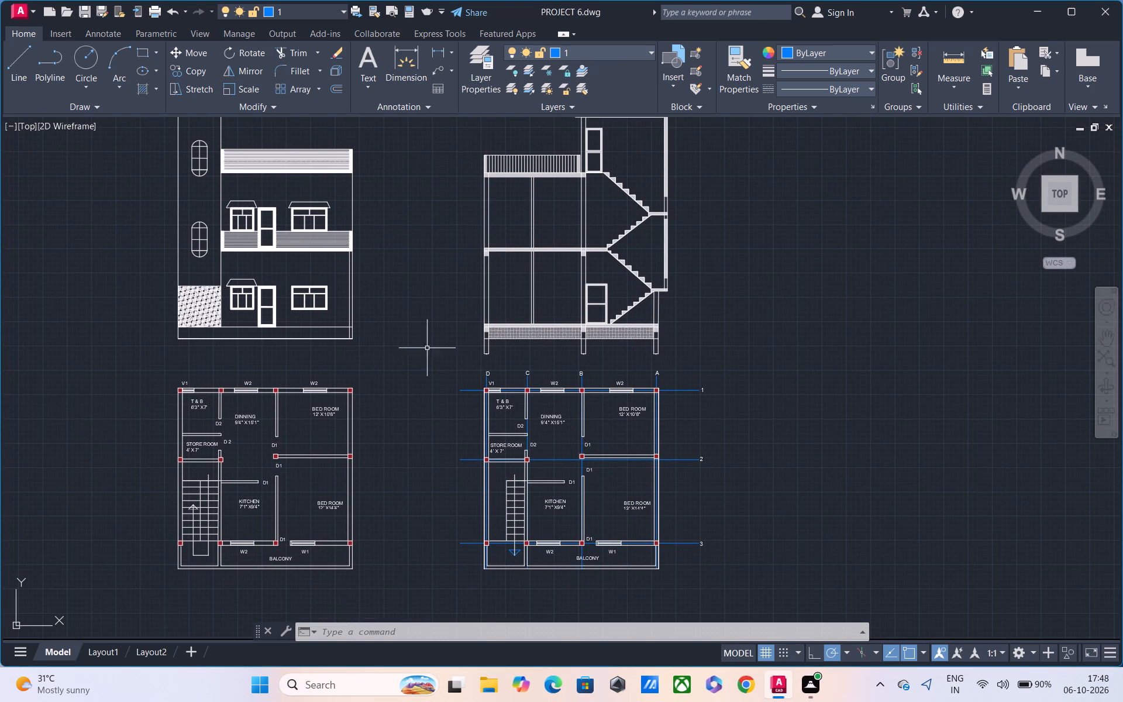
middle_drag(427, 353, 435, 395)
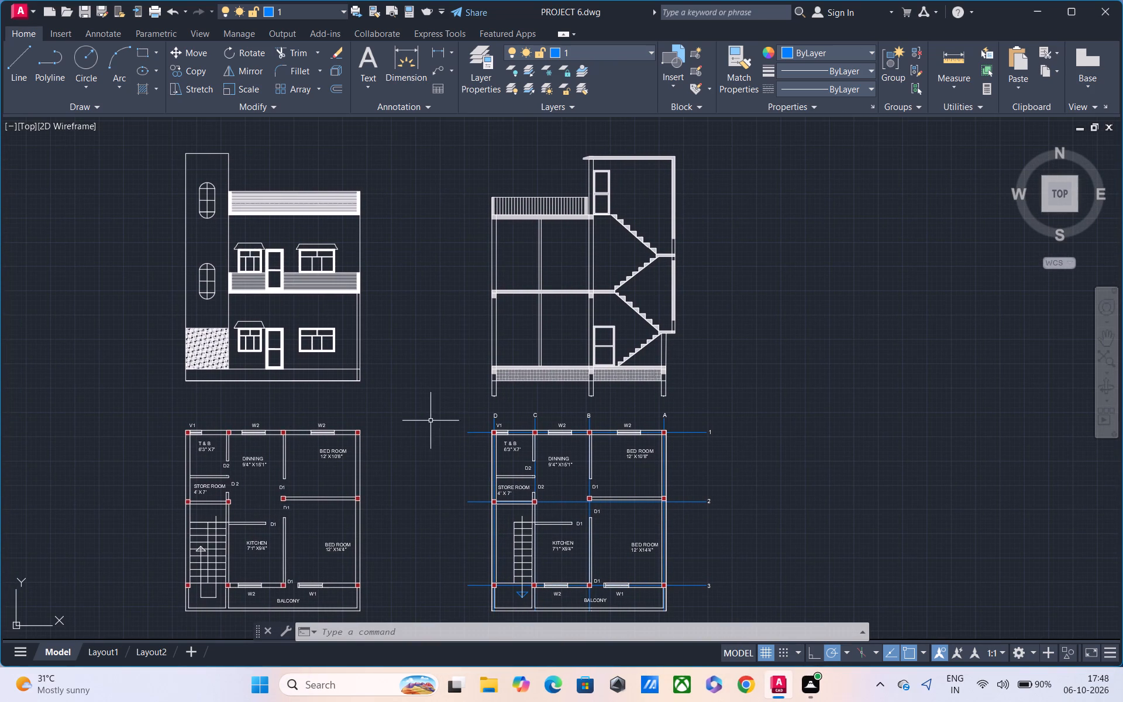
key(ctrl+z)
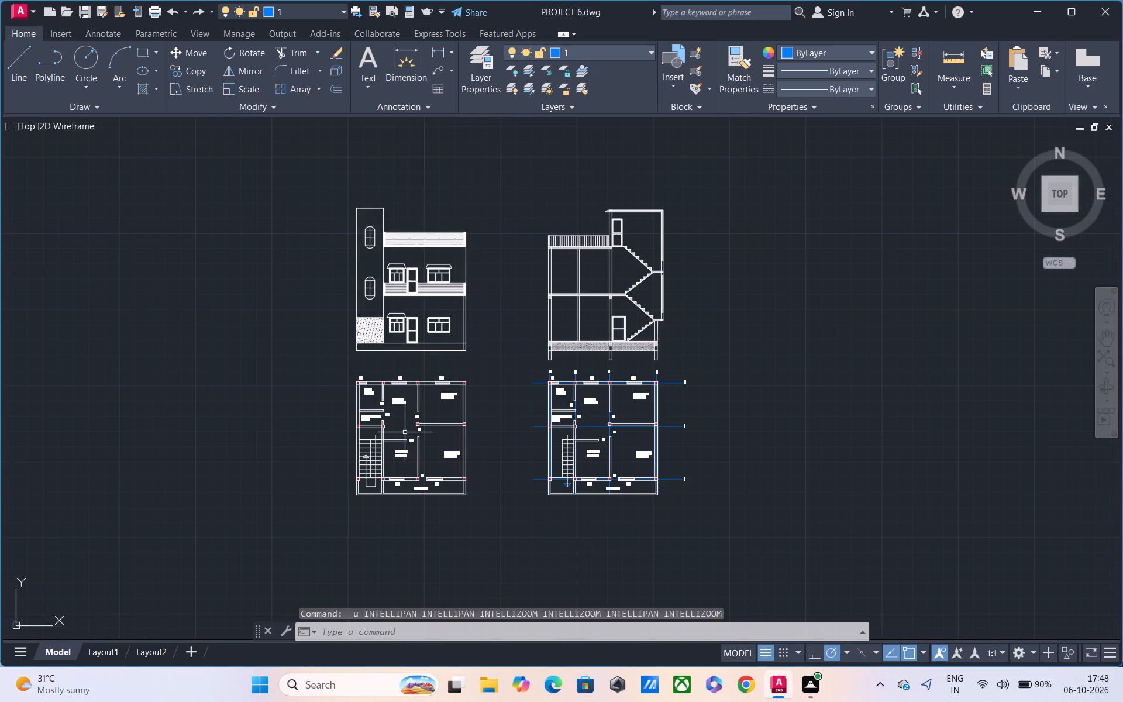
scroll(635, 325, up, 1)
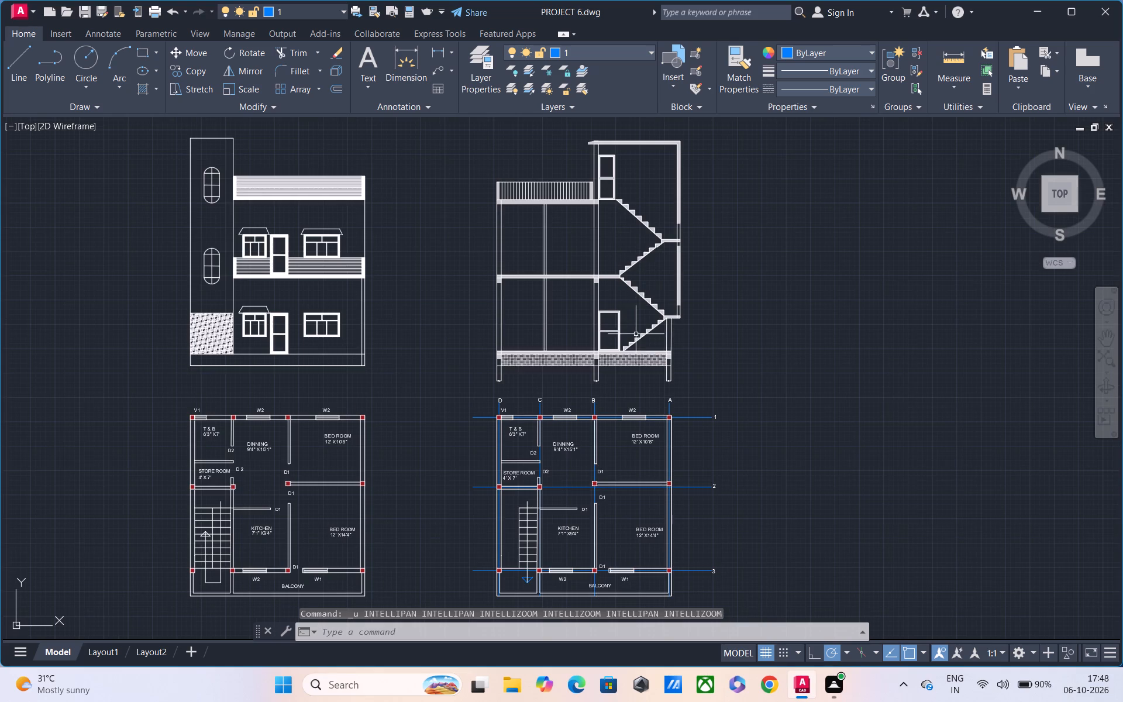
scroll(633, 339, down, 1)
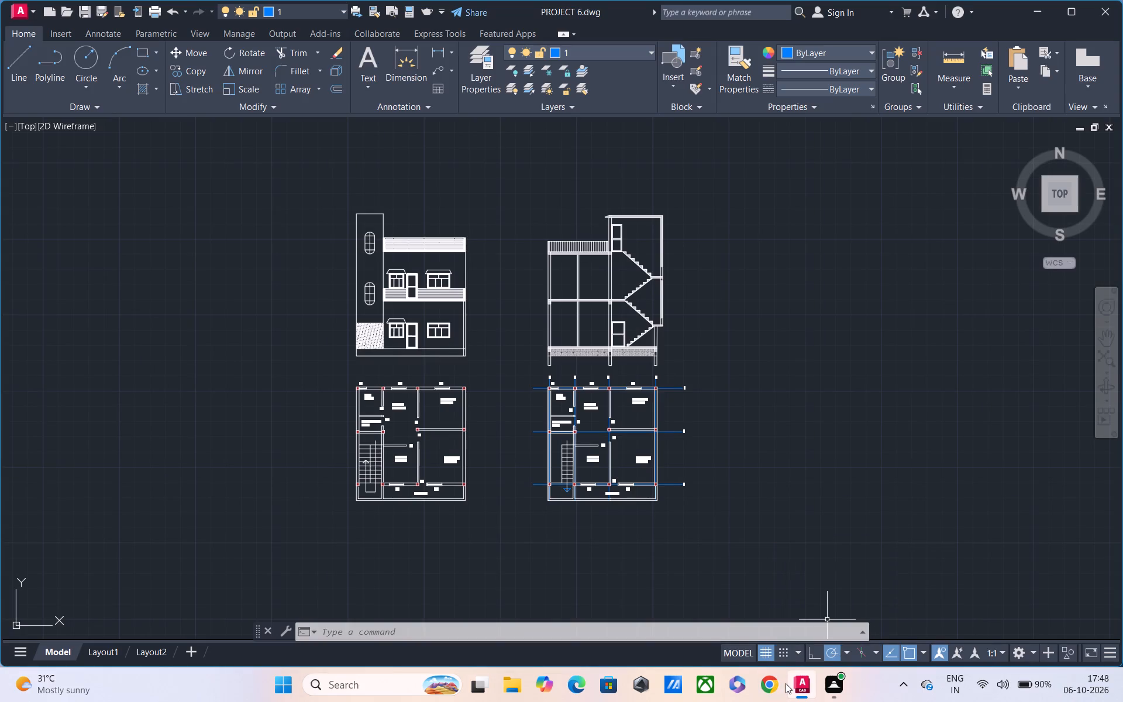
Save the drawing with both floor plans, the elevation and the section all in view.
key(ctrl+s)
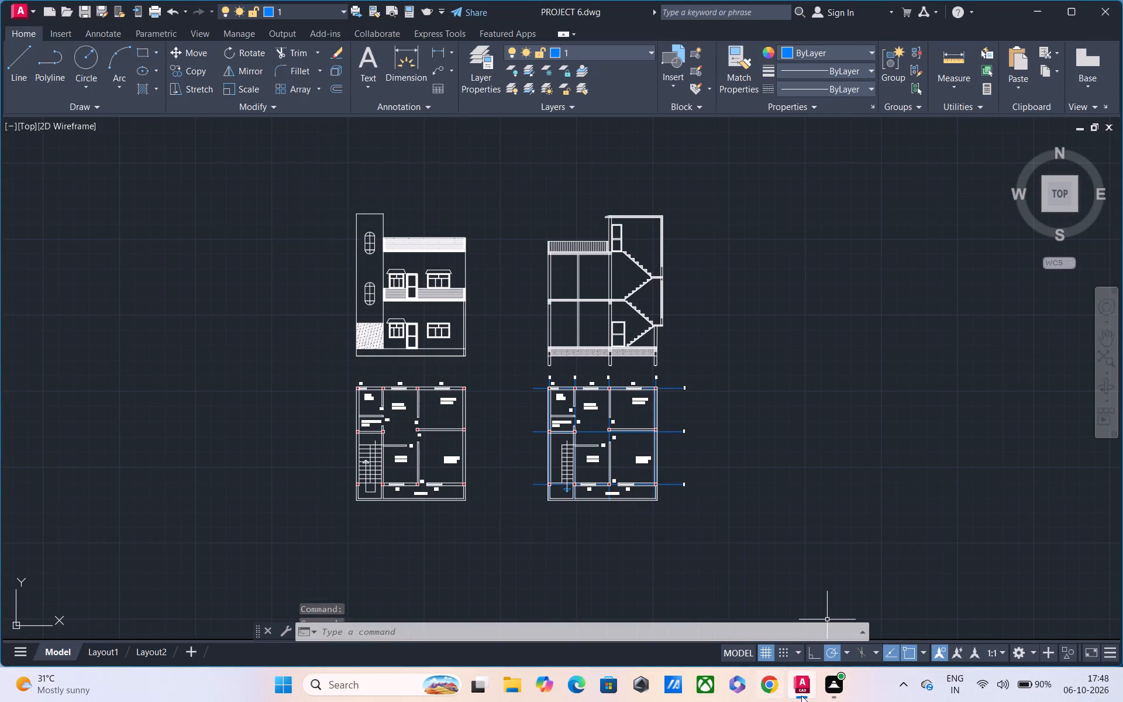